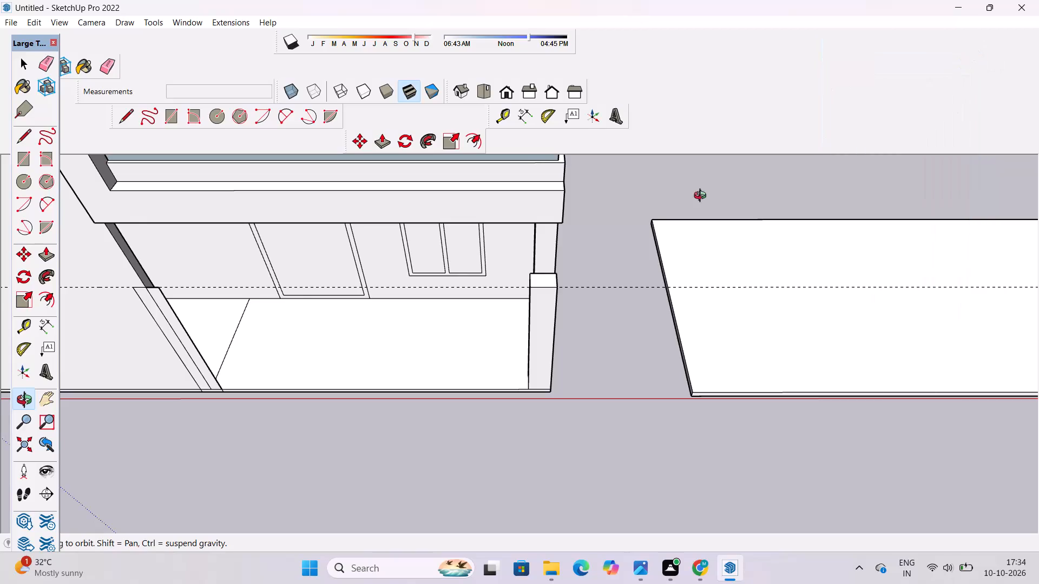
Push/Pull the end face of the low wall pier beside the porch outward by 2'.
scroll(501, 270, down, 5)
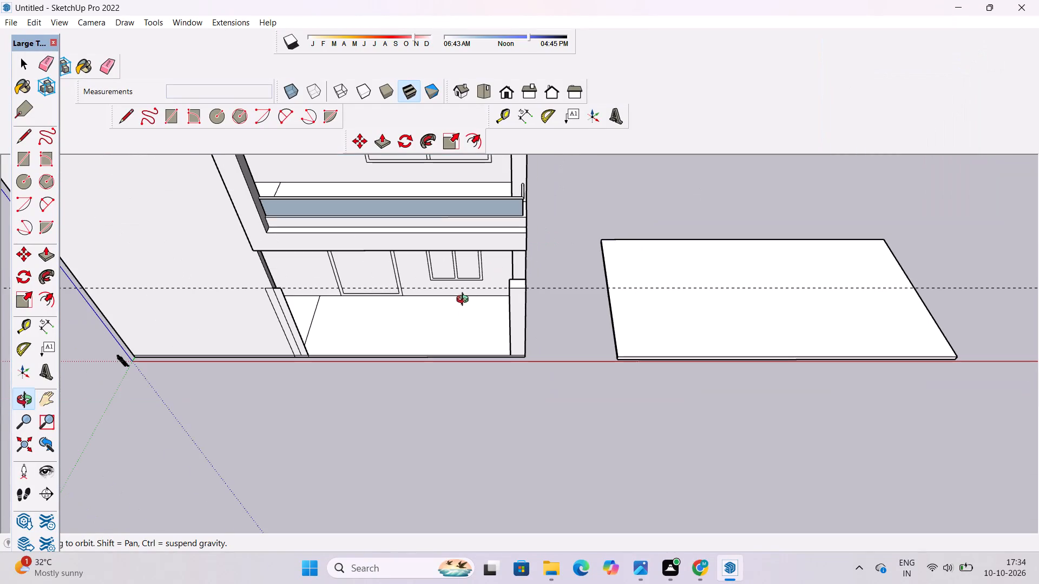
drag(479, 382, 475, 310)
scroll(459, 311, up, 9)
scroll(448, 291, down, 5)
drag(446, 297, 479, 343)
shift+scroll(475, 331, down, 6)
shift+drag(478, 349, 493, 391)
shift+drag(495, 372, 496, 347)
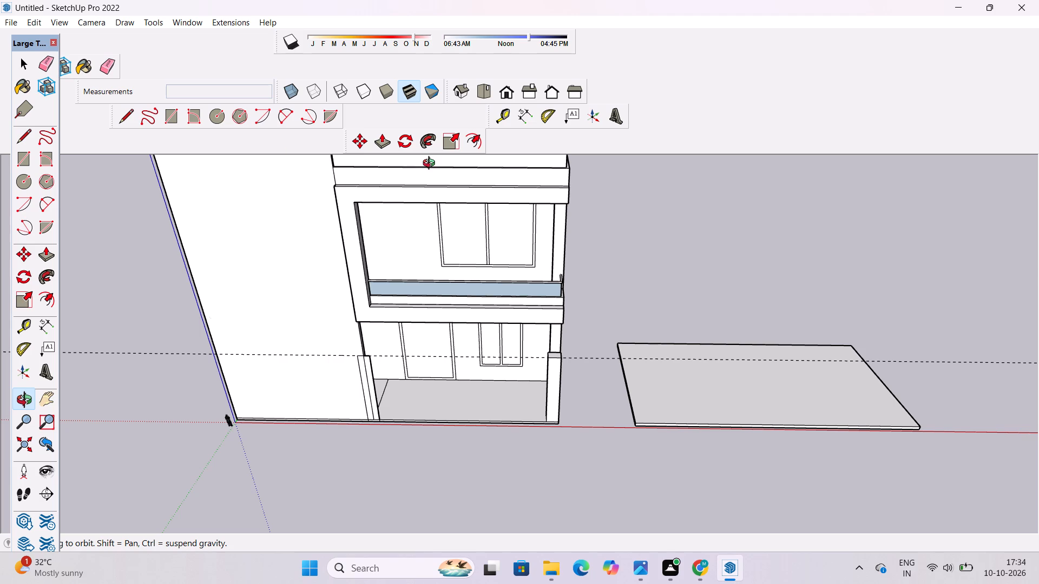
scroll(602, 288, down, 2)
scroll(566, 341, up, 3)
shift+drag(567, 336, 587, 390)
scroll(525, 411, up, 3)
shift+drag(333, 417, 706, 390)
shift+drag(764, 390, 641, 396)
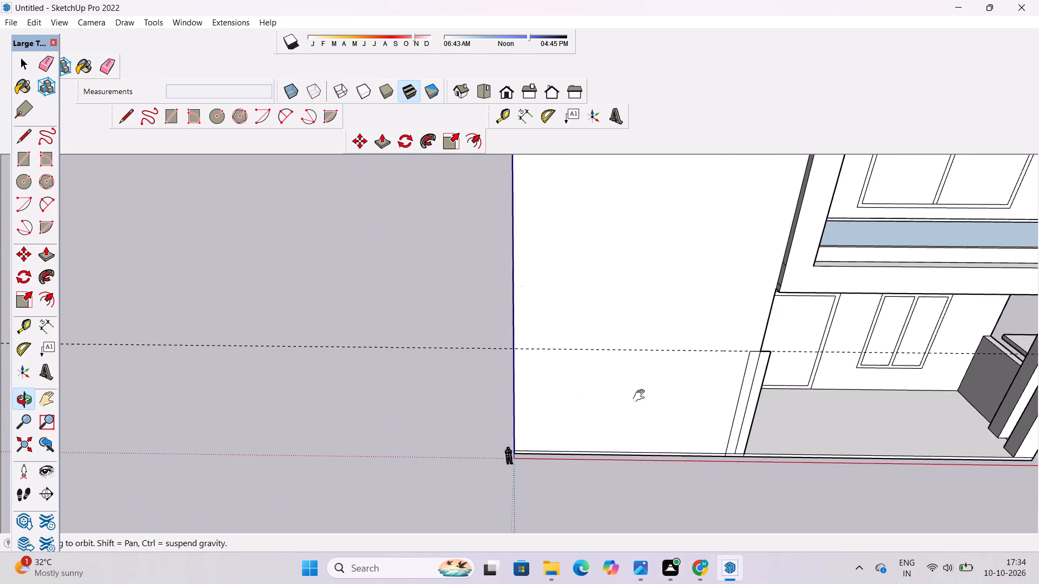
shift+drag(641, 396, 456, 416)
drag(517, 418, 380, 422)
scroll(517, 360, up, 5)
drag(443, 416, 450, 339)
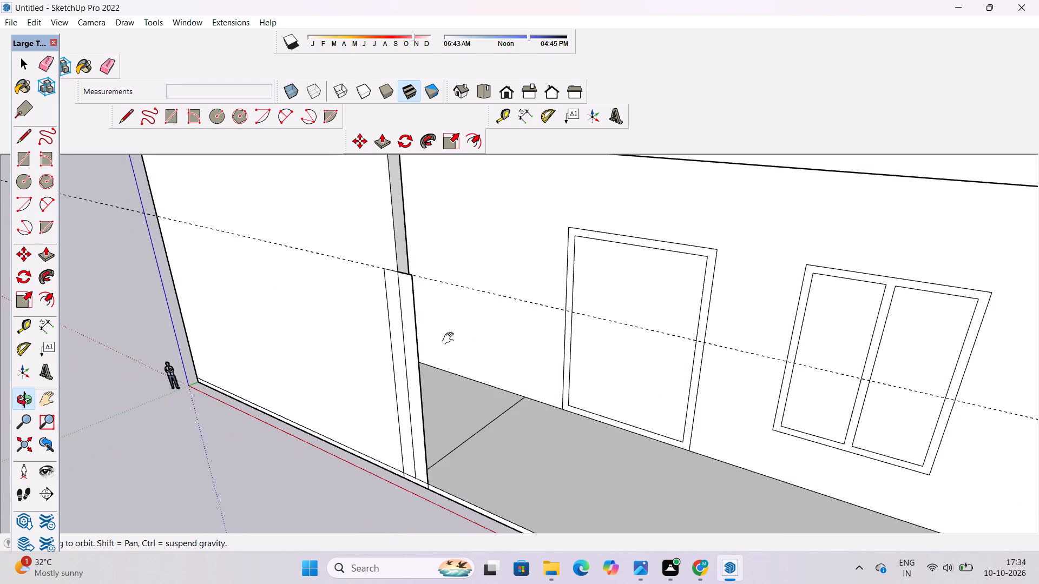
drag(450, 343, 369, 359)
scroll(363, 344, up, 5)
drag(422, 360, 415, 314)
drag(434, 416, 413, 440)
scroll(391, 459, up, 8)
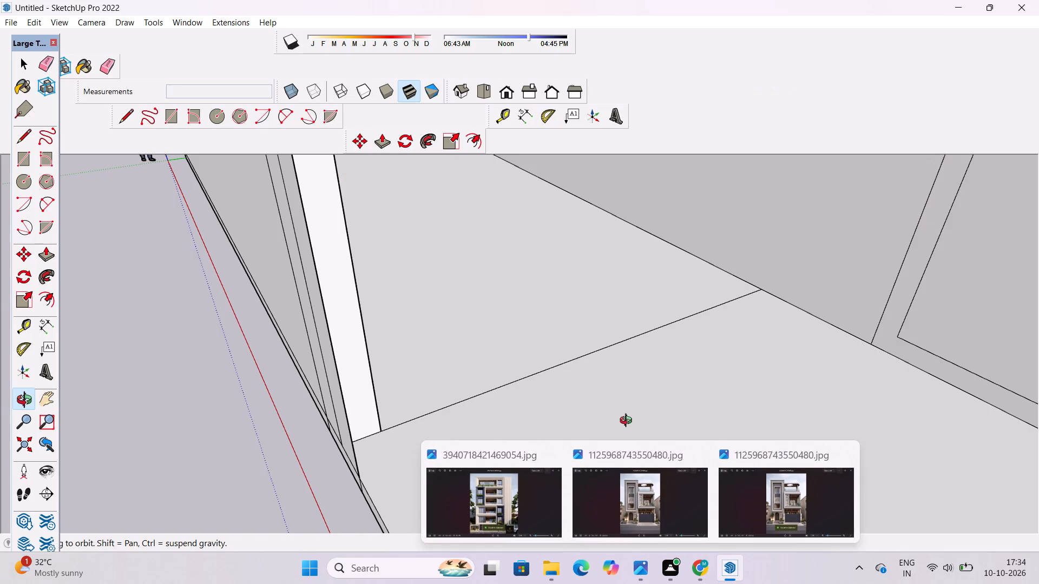
drag(458, 407, 362, 422)
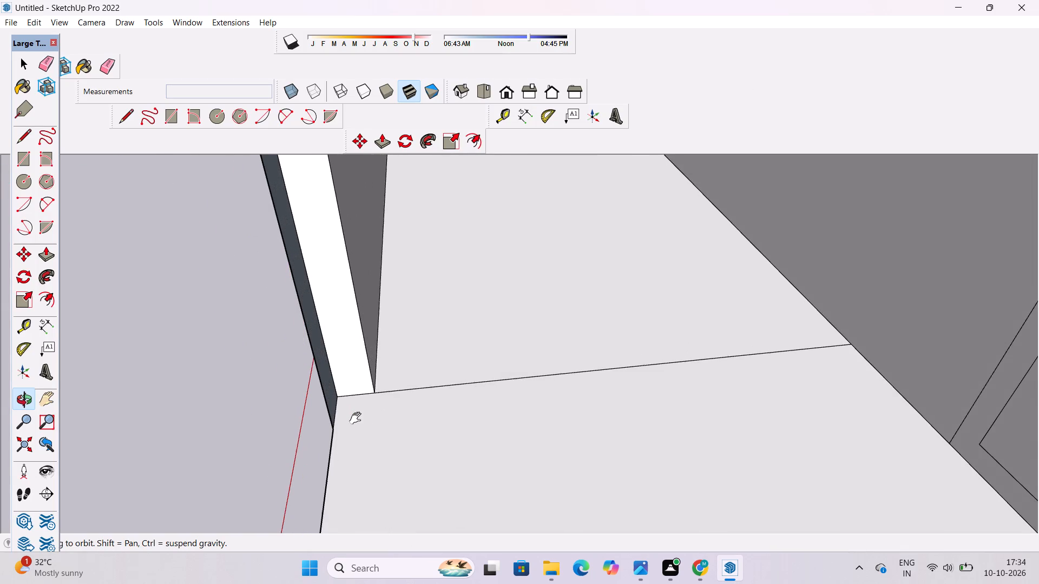
shift+drag(358, 419, 397, 463)
key(p)
scroll(377, 450, up, 4)
click(360, 429)
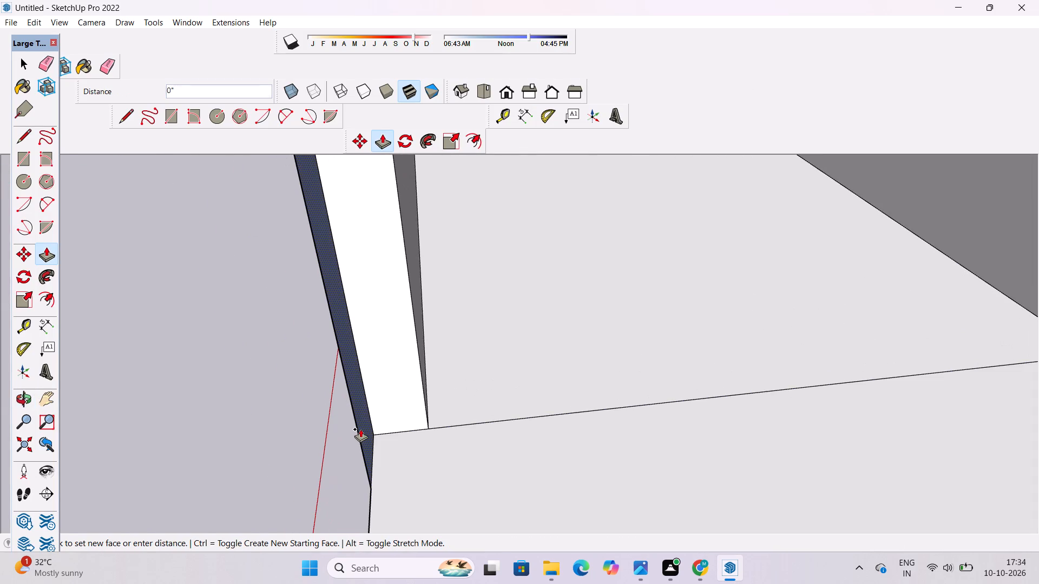
click(418, 348)
Erase the vertical seam line running down the middle of the low pier's front face.
key(o)
scroll(407, 372, down, 6)
drag(356, 412, 581, 462)
scroll(552, 413, down, 11)
drag(519, 396, 480, 420)
scroll(480, 421, up, 3)
drag(480, 421, 563, 430)
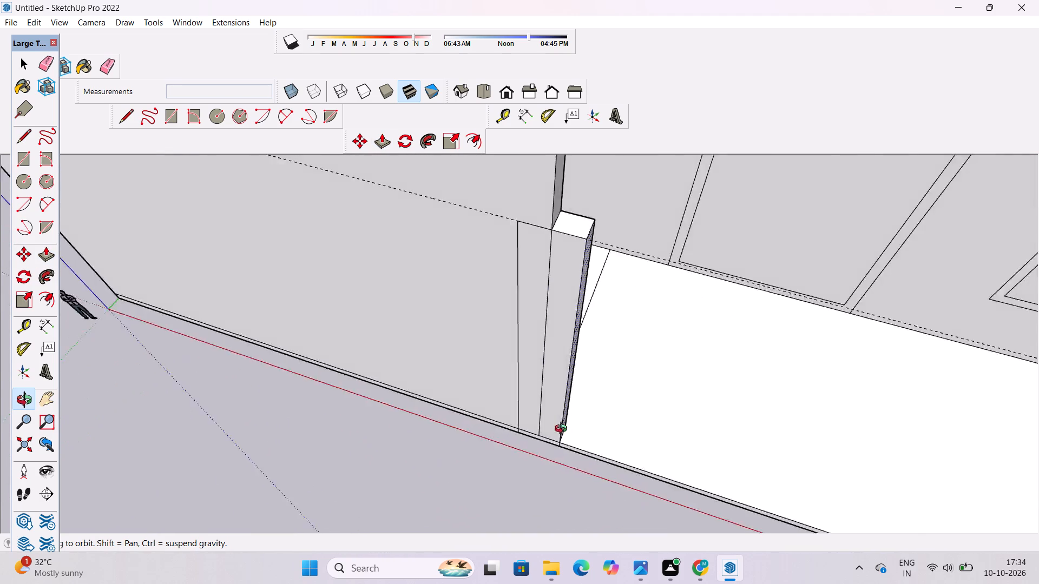
drag(563, 430, 622, 427)
shift+drag(573, 403, 529, 437)
drag(529, 438, 567, 463)
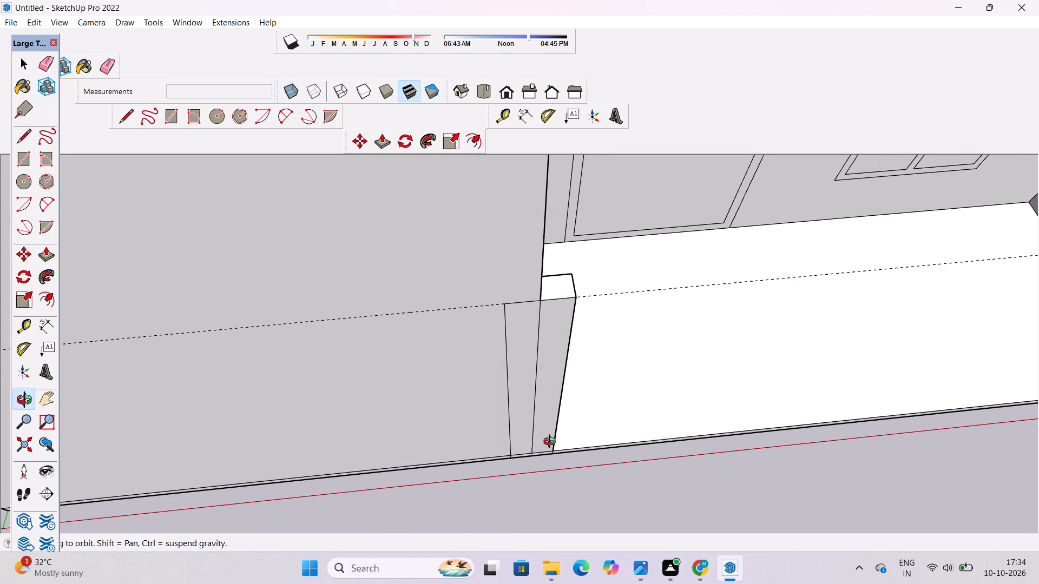
scroll(543, 438, down, 2)
shift+drag(541, 398, 508, 437)
drag(509, 446, 566, 466)
shift+drag(574, 456, 430, 481)
scroll(479, 444, down, 2)
drag(424, 477, 415, 373)
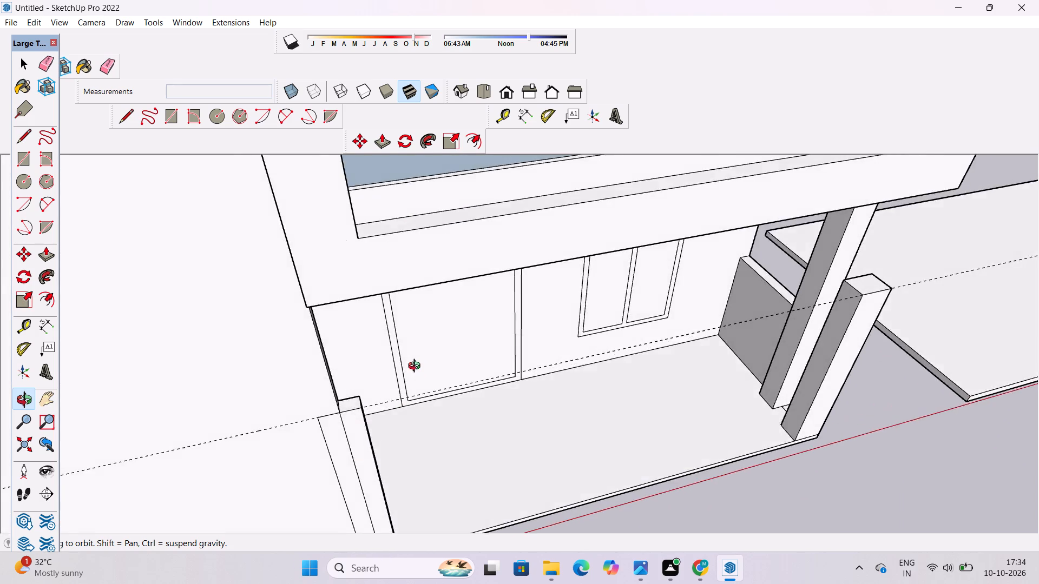
scroll(417, 367, down, 6)
drag(435, 446, 428, 311)
scroll(423, 346, up, 4)
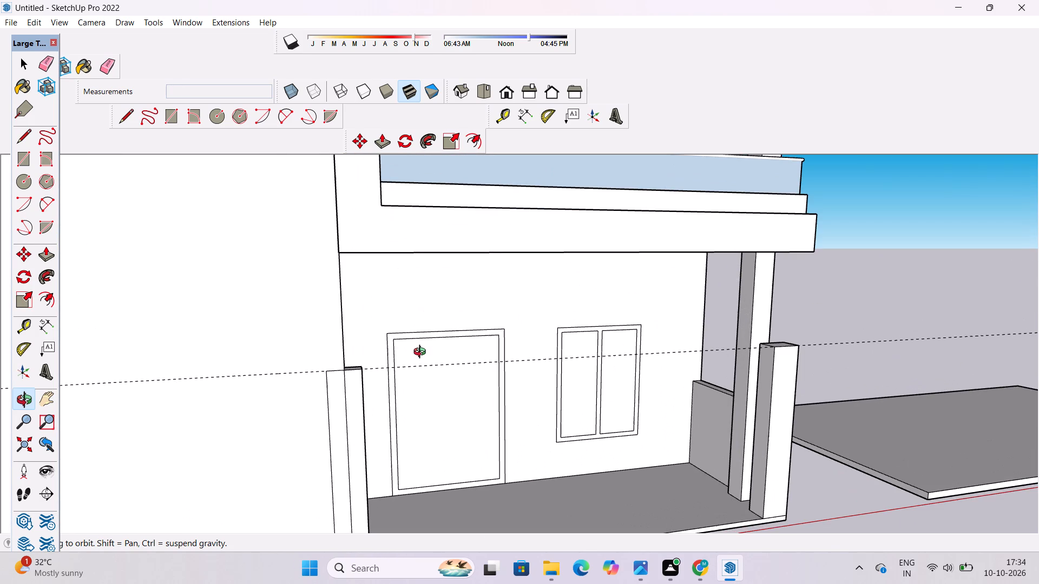
drag(377, 350, 396, 408)
drag(400, 413, 406, 423)
drag(406, 423, 398, 377)
drag(404, 384, 430, 399)
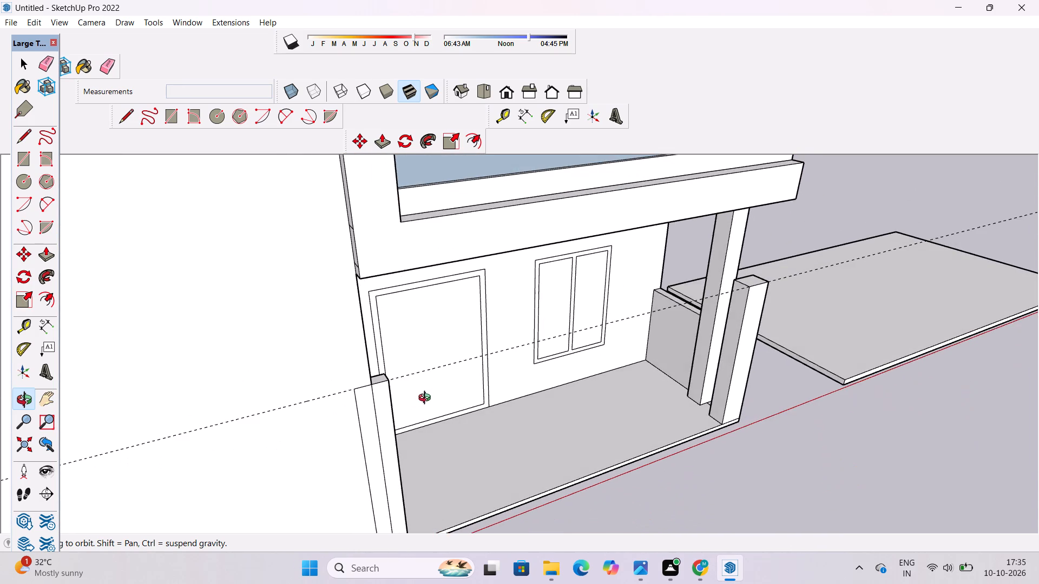
scroll(381, 414, up, 3)
shift+drag(381, 414, 371, 372)
drag(384, 379, 449, 398)
shift+drag(449, 398, 428, 358)
scroll(423, 353, down, 5)
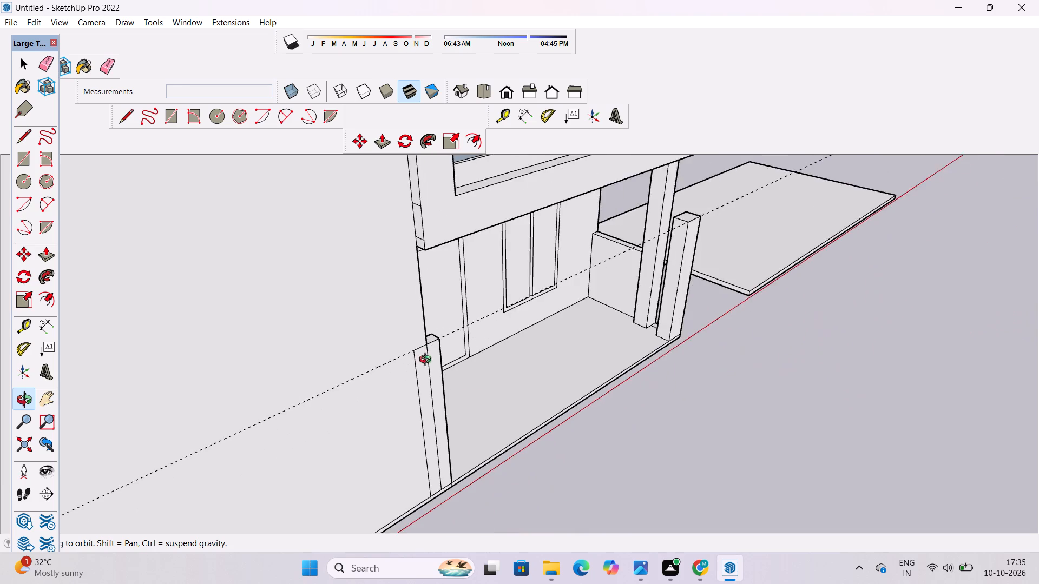
drag(484, 387, 426, 408)
scroll(390, 405, up, 3)
drag(390, 405, 422, 425)
drag(422, 425, 244, 458)
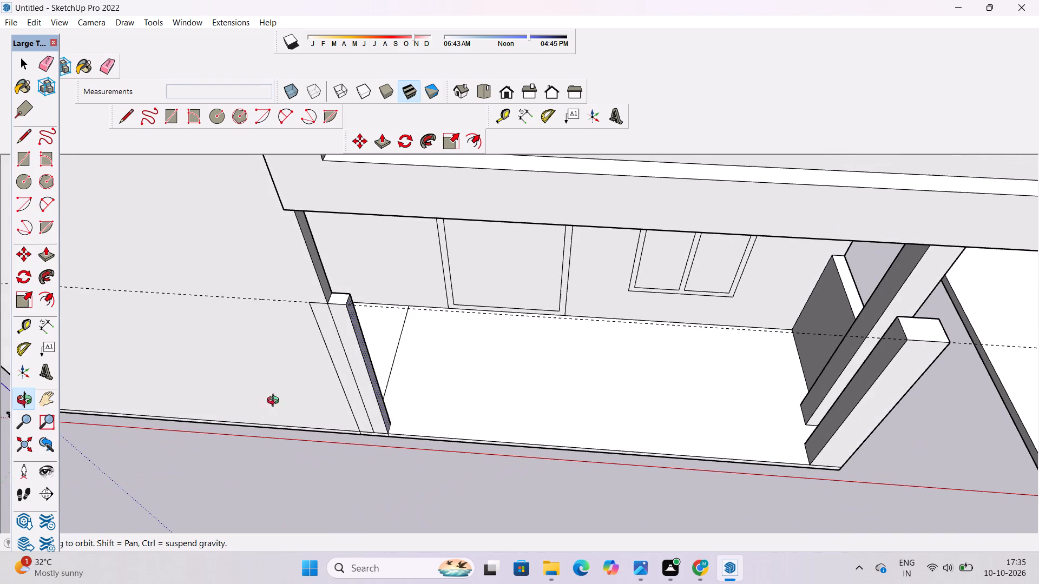
shift+drag(296, 371, 312, 393)
key(e)
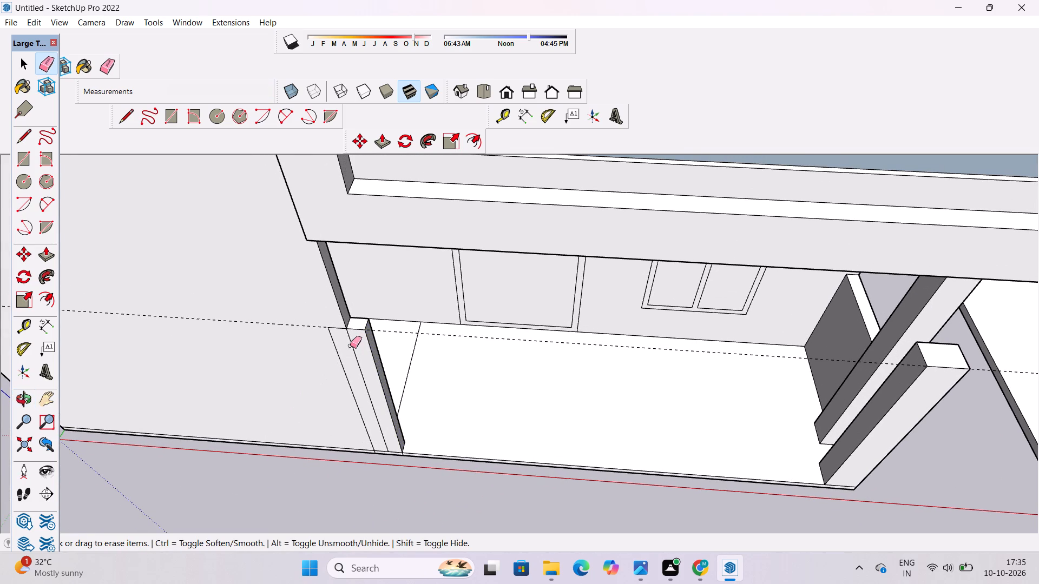
click(350, 346)
click(353, 345)
Erase the segment of the floor slab edge line that crosses the base of the low pier's front face.
key(o)
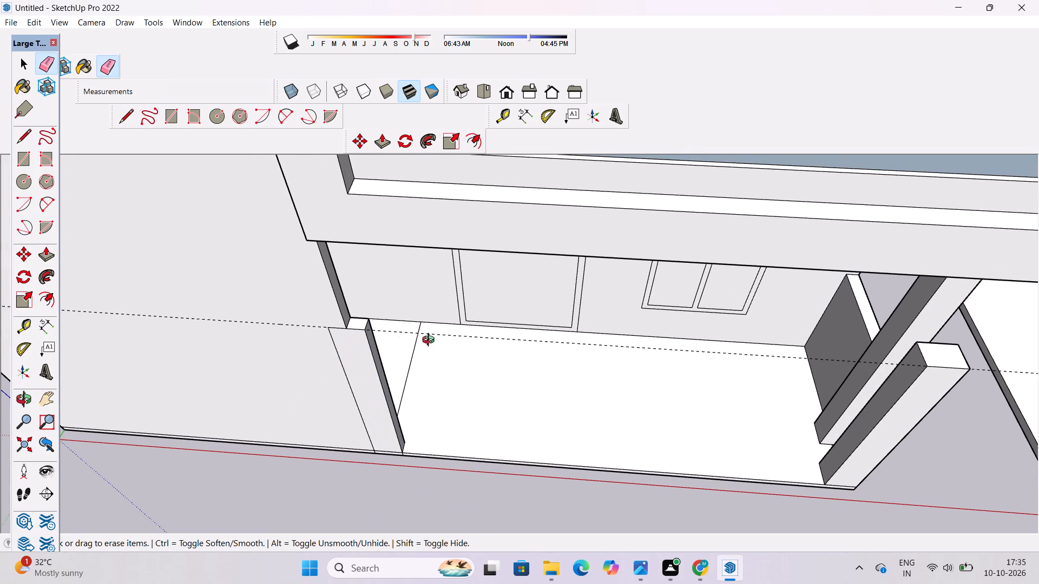
drag(434, 342, 406, 362)
scroll(404, 362, up, 11)
drag(518, 357, 338, 380)
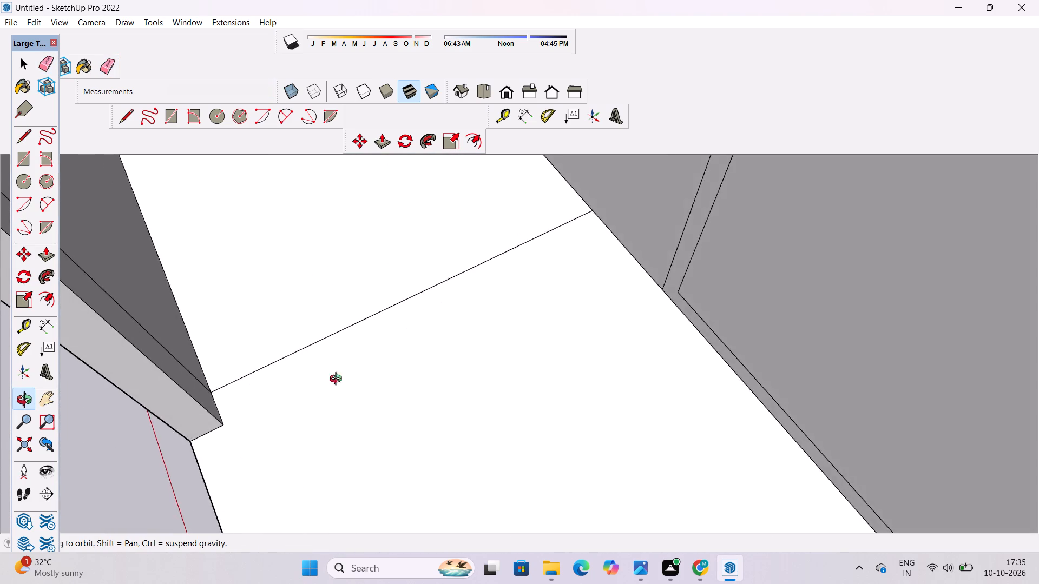
drag(338, 380, 697, 282)
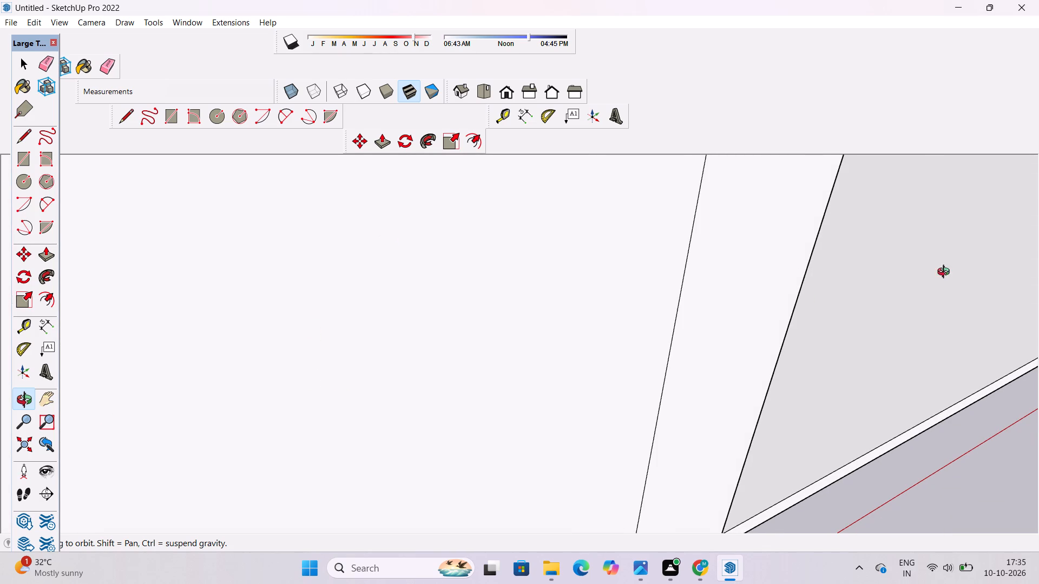
scroll(516, 417, down, 5)
drag(519, 316, 522, 321)
scroll(522, 322, down, 6)
shift+drag(567, 310, 531, 393)
drag(535, 407, 393, 387)
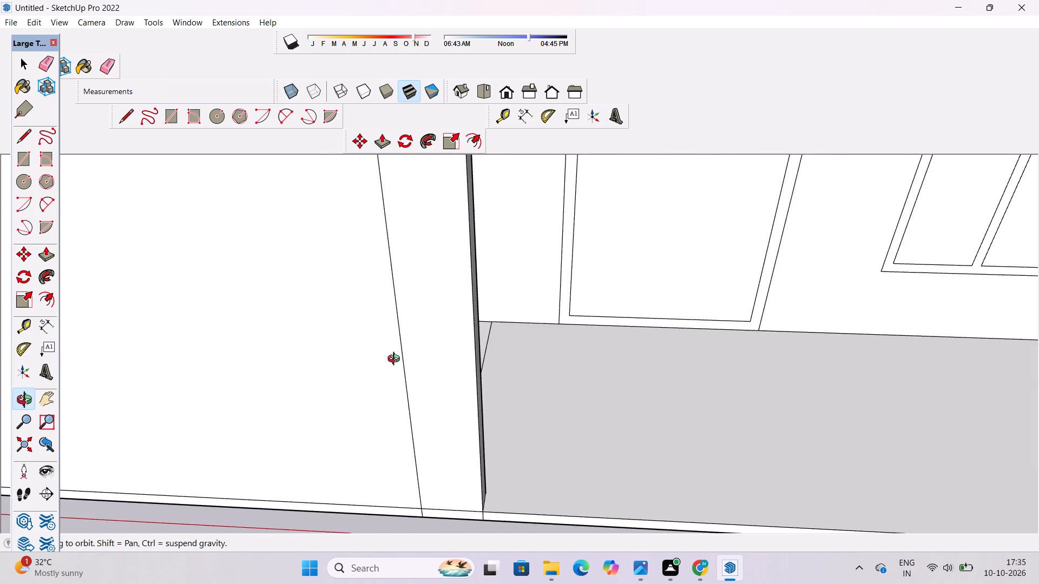
scroll(396, 358, down, 6)
shift+drag(406, 349, 446, 399)
drag(446, 399, 504, 378)
scroll(493, 327, up, 3)
shift+drag(481, 322, 443, 371)
shift+scroll(432, 349, down, 5)
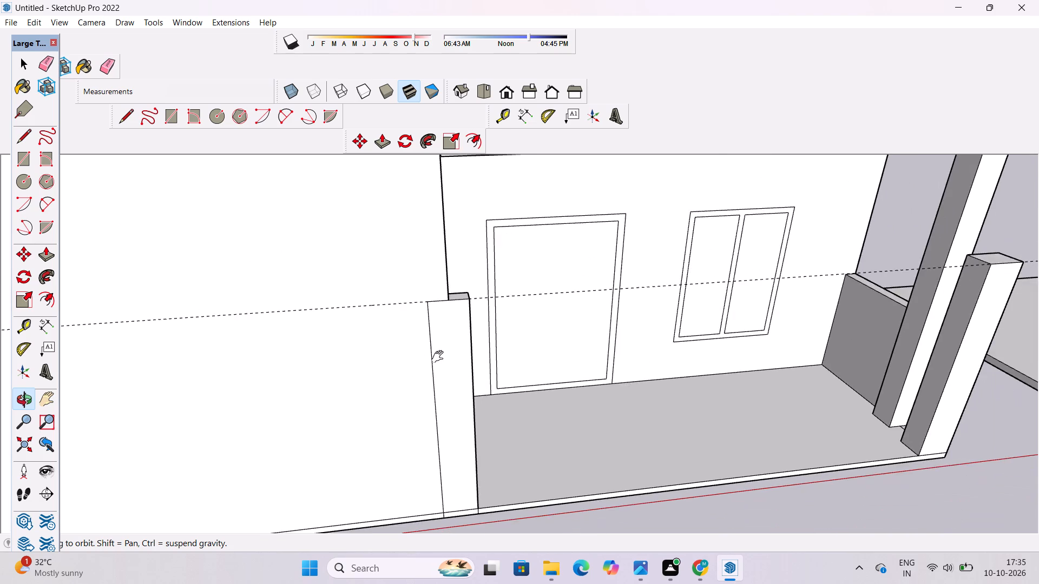
shift+drag(440, 357, 417, 321)
drag(416, 320, 478, 321)
scroll(480, 320, up, 3)
shift+drag(458, 320, 422, 318)
scroll(417, 315, down, 5)
drag(418, 321, 486, 335)
shift+scroll(489, 336, up, 3)
shift+drag(488, 336, 417, 327)
drag(407, 324, 432, 333)
key(p)
scroll(358, 303, down, 4)
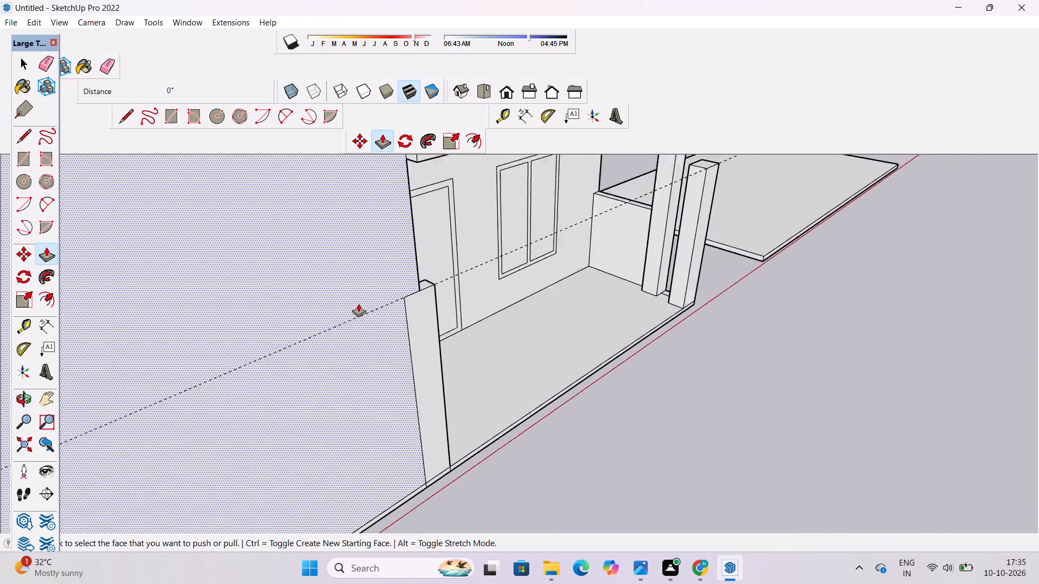
scroll(358, 303, down, 3)
scroll(420, 361, up, 4)
scroll(399, 367, down, 4)
scroll(451, 454, up, 4)
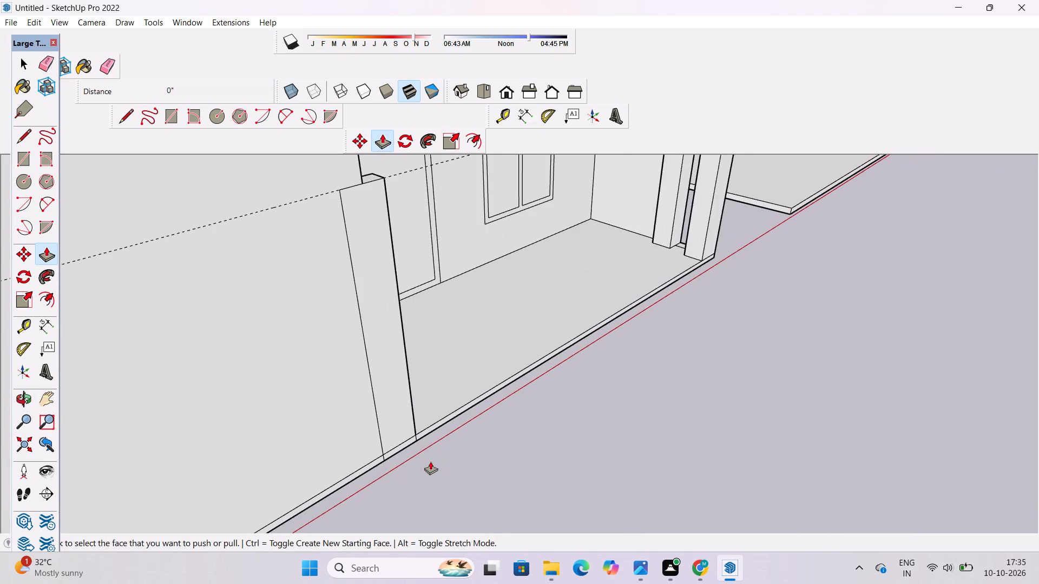
key(w)
key(e)
scroll(386, 454, up, 8)
drag(396, 439, 398, 450)
scroll(371, 482, down, 4)
scroll(392, 444, up, 9)
drag(410, 423, 431, 461)
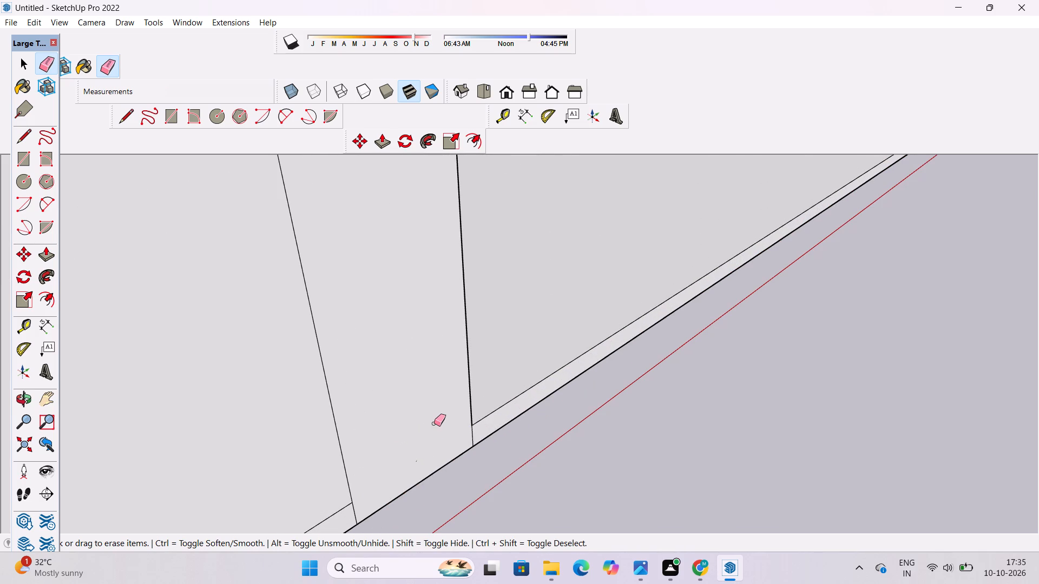
Push/Pull the low pier's front face outward by 7".
key(o)
scroll(434, 423, down, 5)
drag(700, 397, 247, 502)
scroll(359, 272, up, 4)
scroll(450, 295, down, 6)
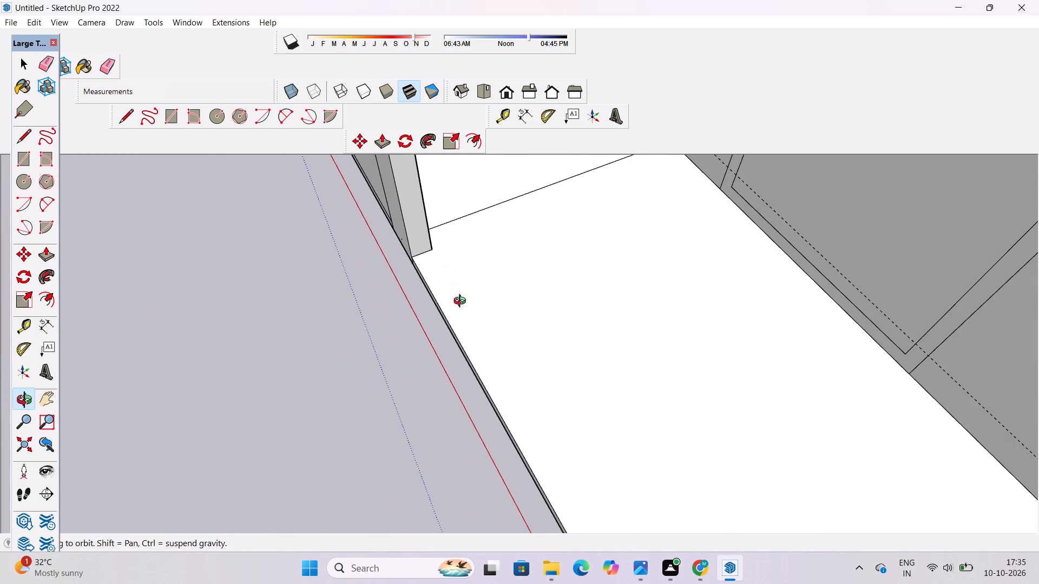
scroll(542, 276, down, 4)
shift+drag(559, 302, 564, 367)
drag(564, 368, 517, 310)
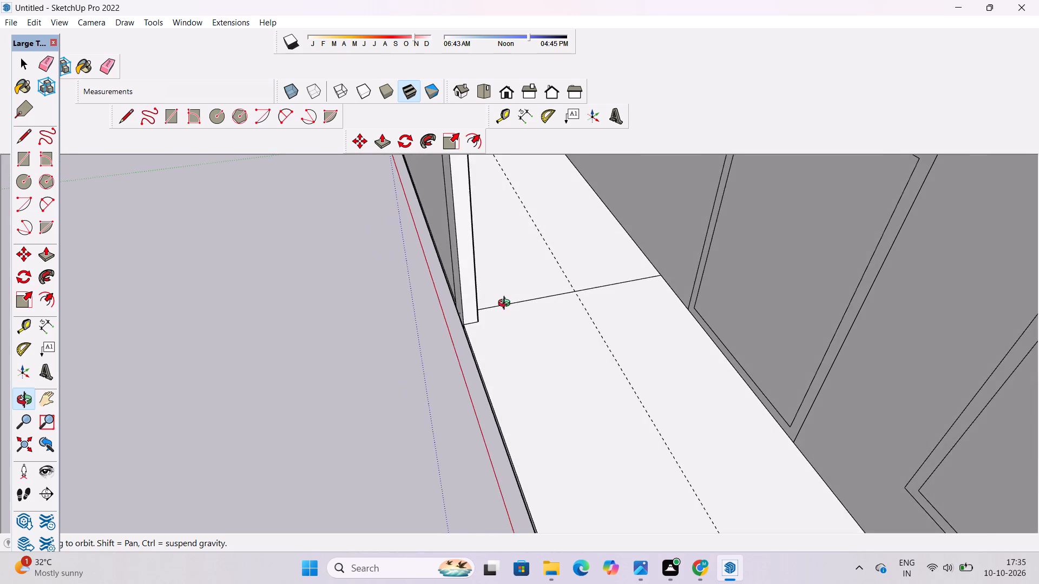
scroll(506, 306, up, 8)
drag(576, 343, 403, 414)
drag(466, 404, 479, 401)
drag(543, 386, 559, 380)
scroll(576, 345, down, 6)
drag(426, 409, 645, 412)
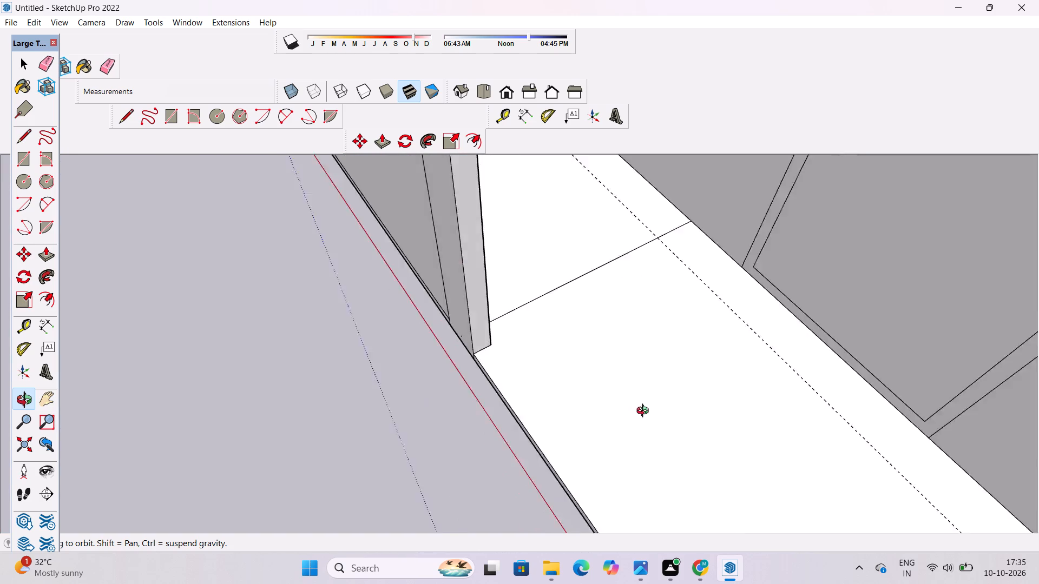
drag(645, 412, 689, 395)
scroll(649, 337, down, 7)
drag(468, 455, 618, 471)
scroll(554, 361, down, 6)
shift+drag(554, 361, 595, 451)
drag(589, 454, 746, 423)
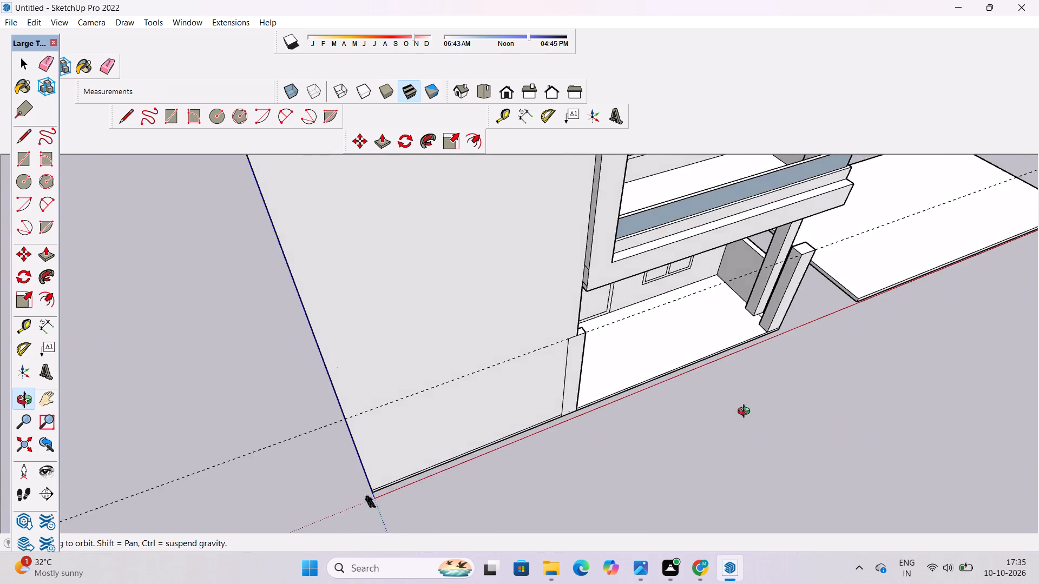
scroll(587, 368, up, 5)
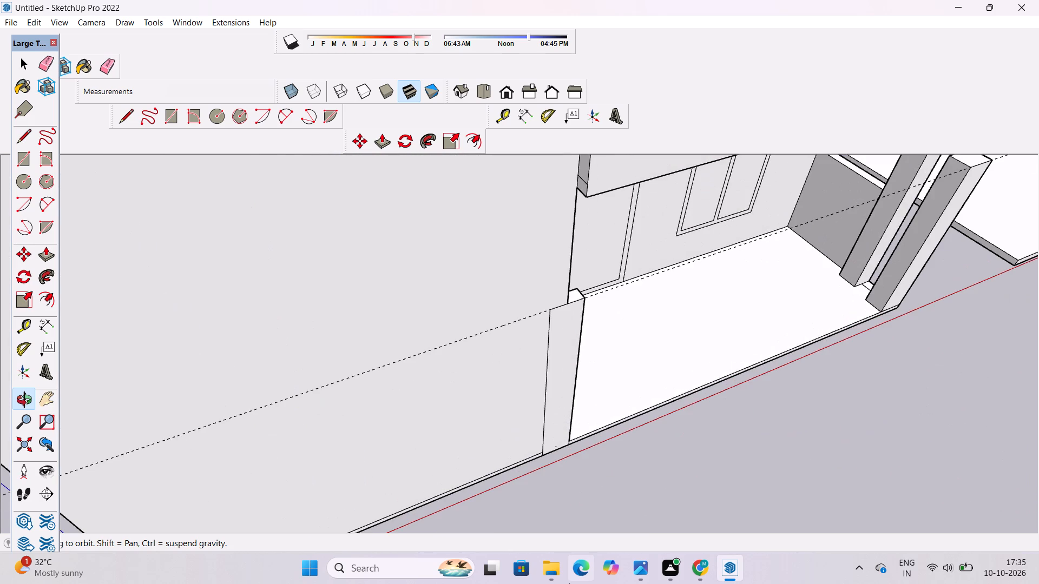
scroll(547, 367, down, 2)
shift+drag(547, 367, 426, 360)
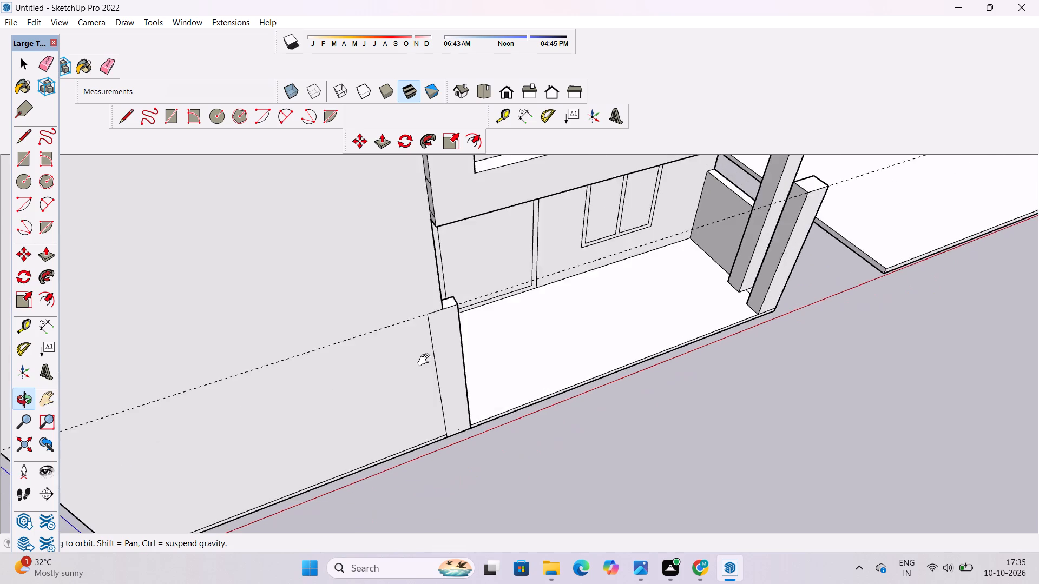
shift+drag(426, 360, 426, 360)
drag(425, 359, 486, 382)
scroll(493, 369, up, 4)
shift+drag(493, 369, 535, 410)
scroll(535, 409, down, 4)
drag(543, 447, 523, 369)
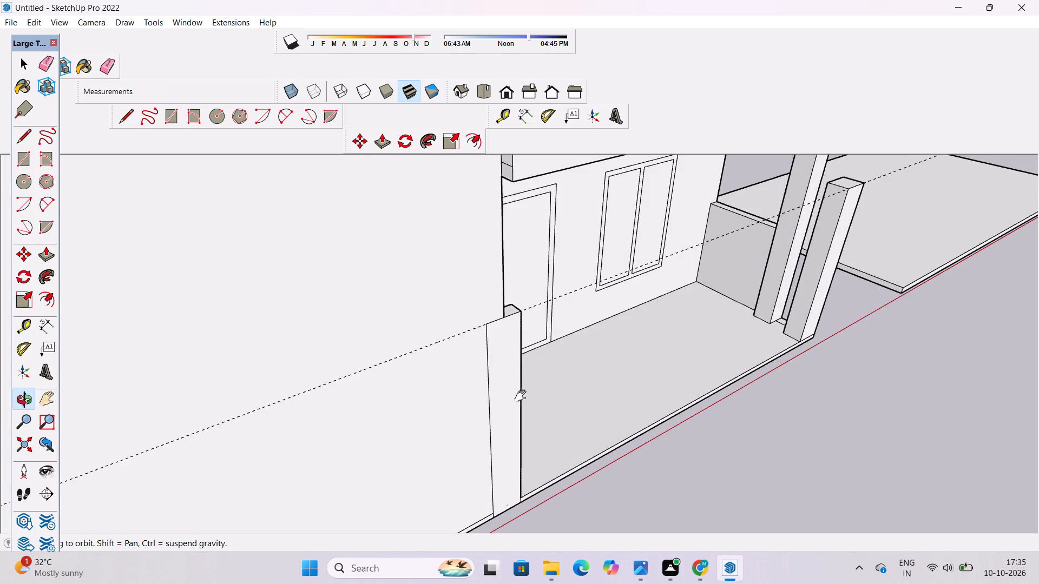
shift+drag(522, 397, 507, 370)
drag(516, 377, 565, 381)
scroll(550, 369, up, 1)
shift+drag(548, 368, 539, 368)
drag(539, 368, 548, 377)
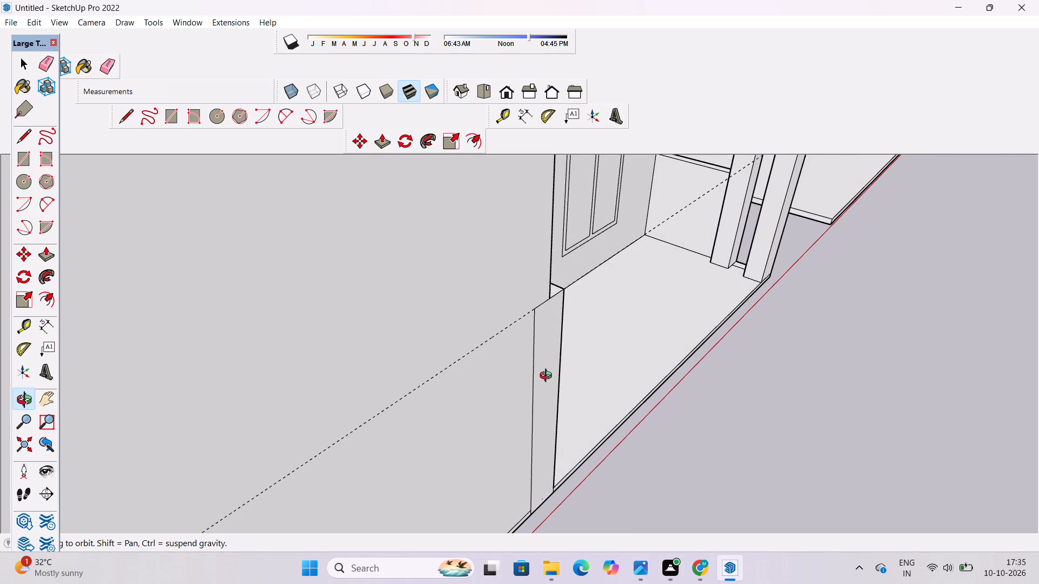
key(p)
click(541, 344)
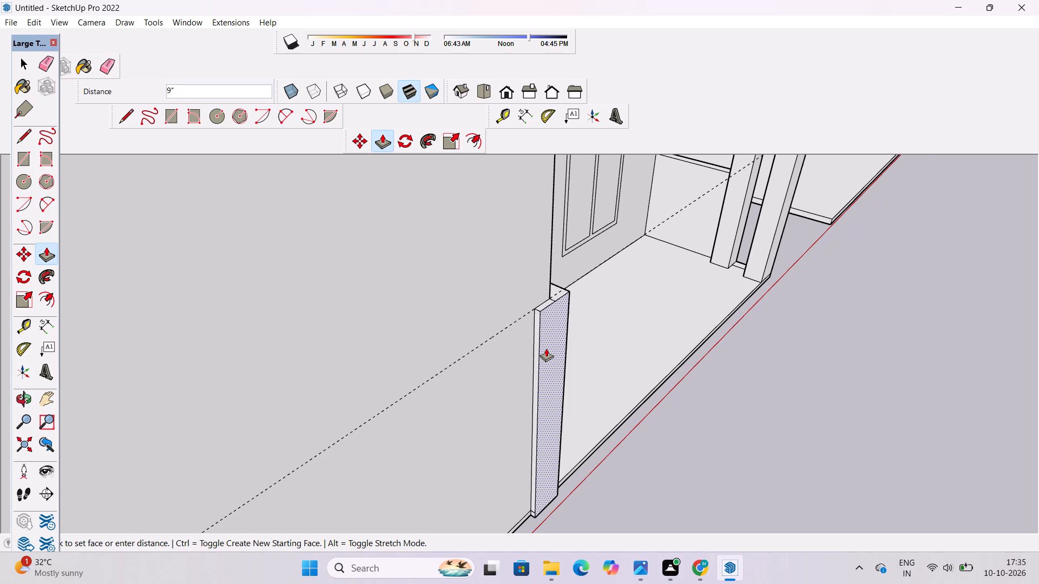
text(7")
key(Return)
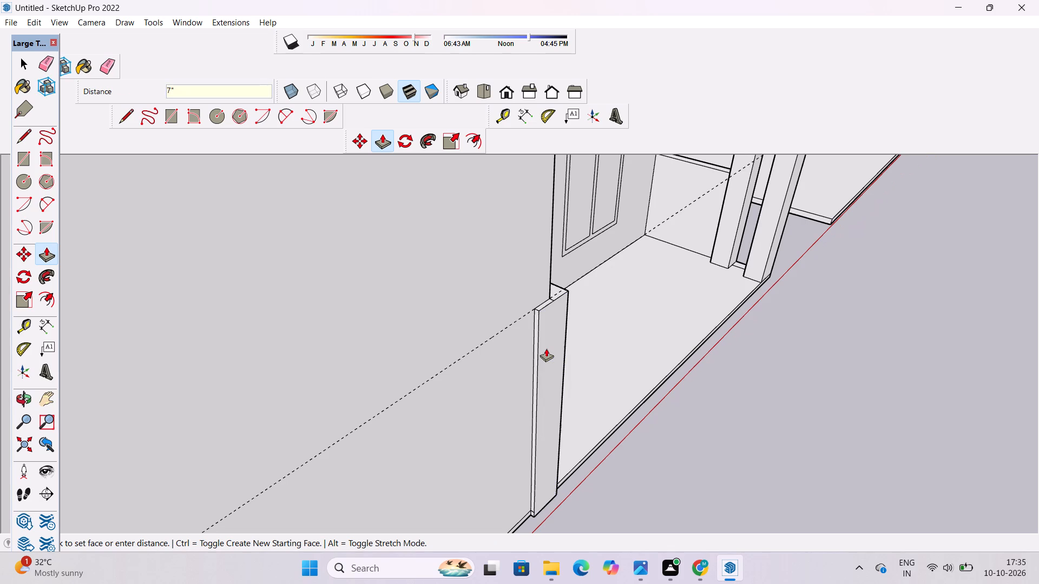
scroll(481, 439, down, 5)
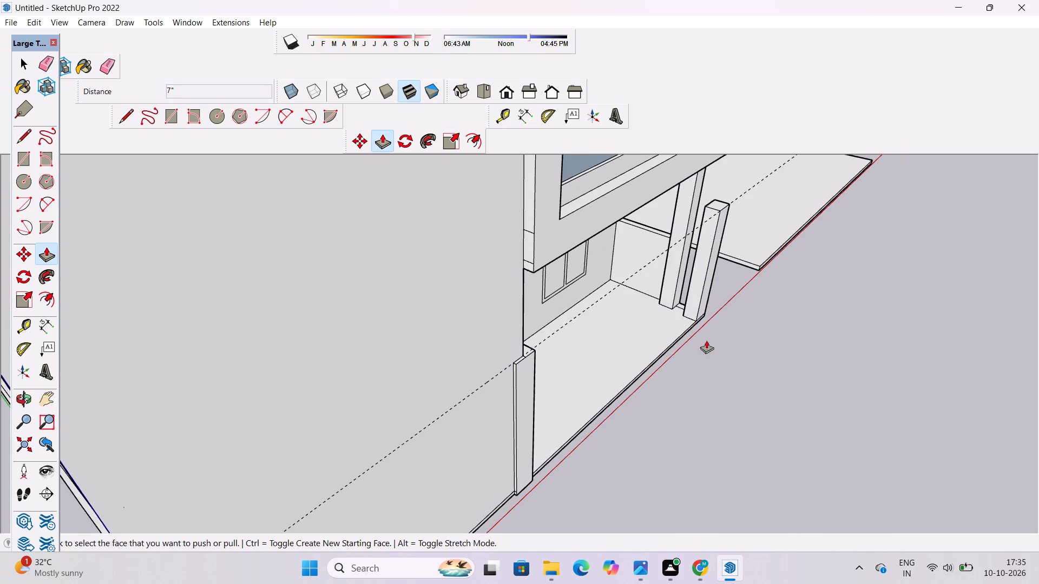
scroll(744, 227, up, 5)
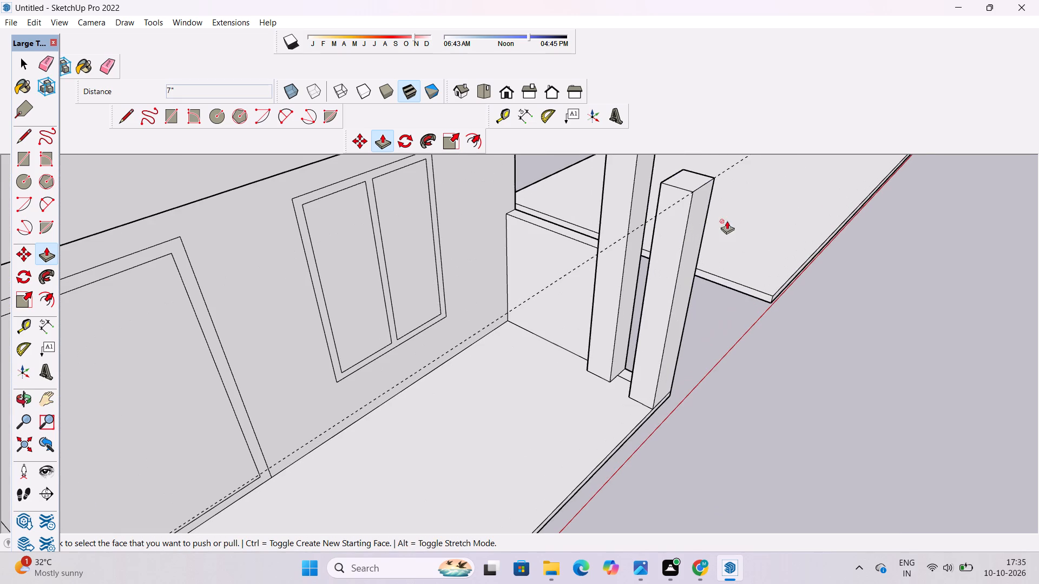
Push/Pull the front face of the low pier in front of the porch's outer corner column outward by 7".
click(699, 206)
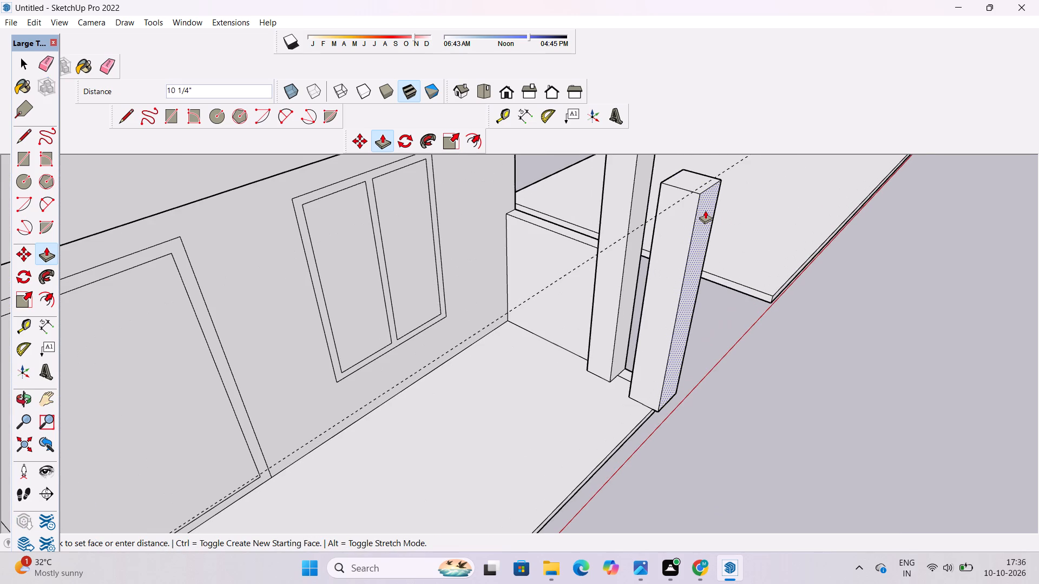
key(7)
key(shift+quotedbl)
key(Return)
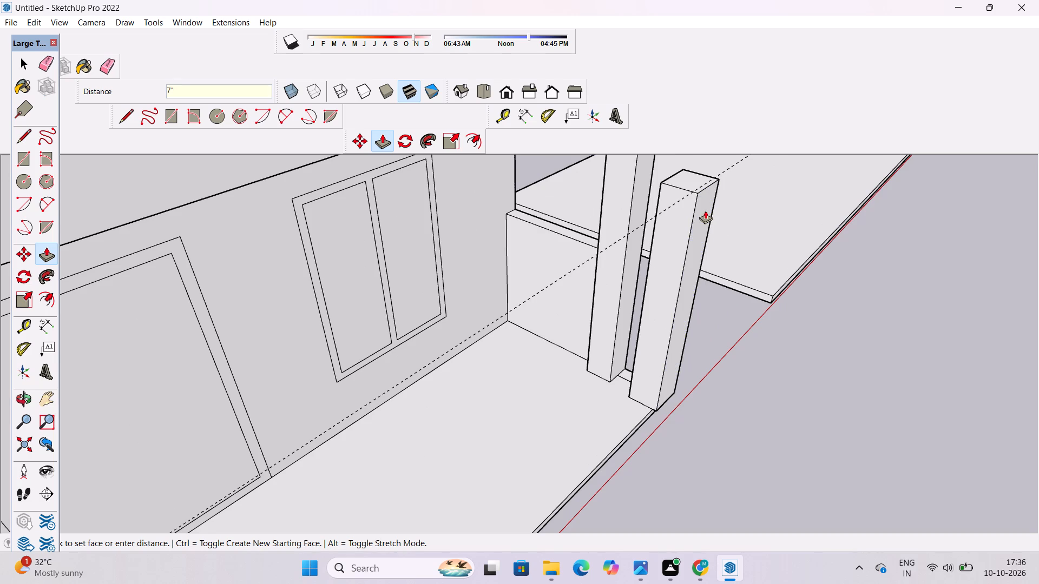
Erase the vertical seam line running down the low pier's rear face, which faces the corner column.
key(o)
drag(790, 302, 777, 316)
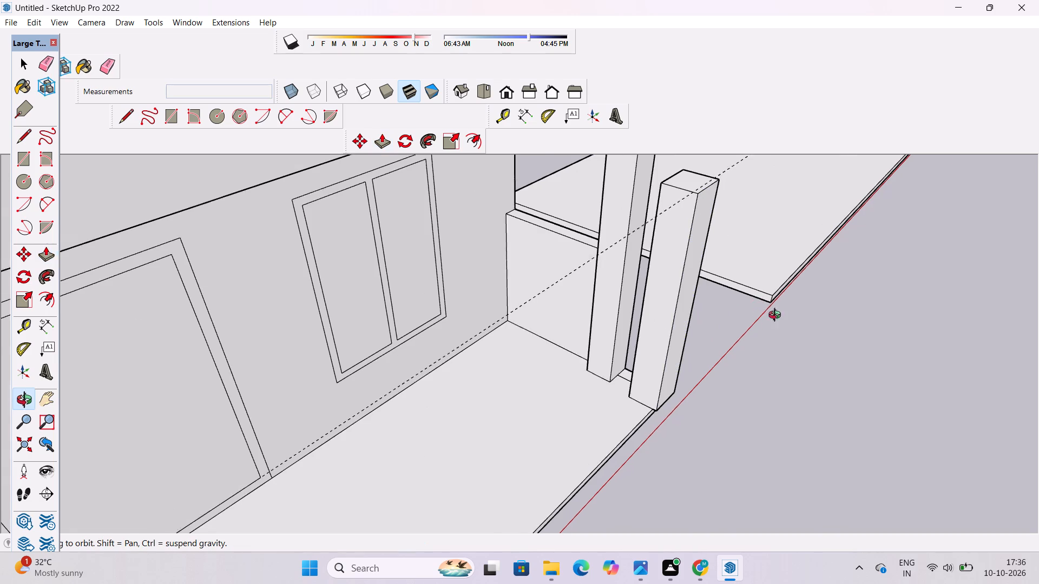
drag(777, 316, 343, 366)
scroll(450, 387, up, 4)
drag(510, 402, 396, 412)
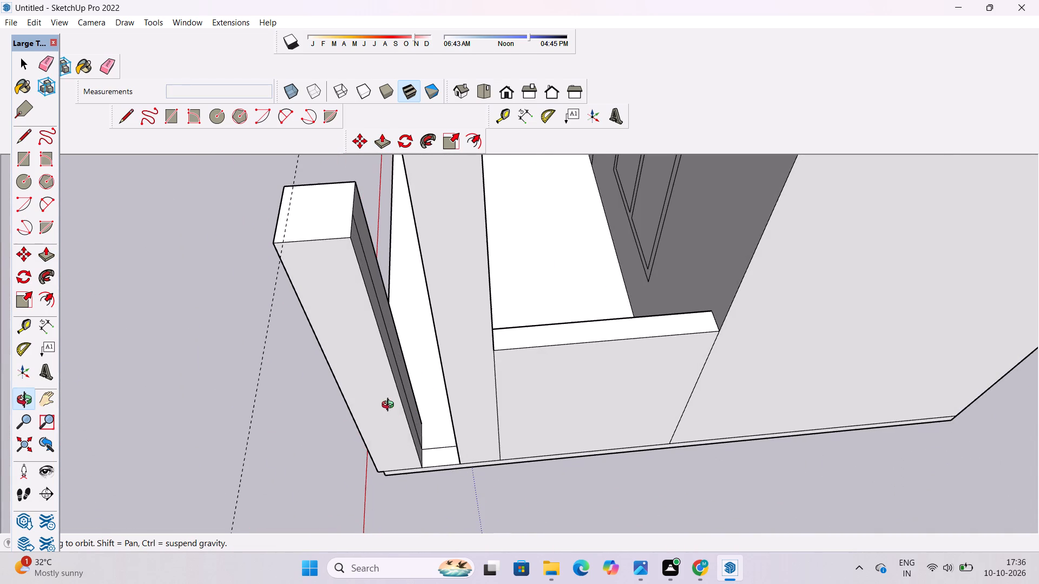
shift+drag(400, 386, 470, 447)
drag(470, 447, 438, 417)
scroll(428, 403, up, 5)
scroll(429, 402, down, 7)
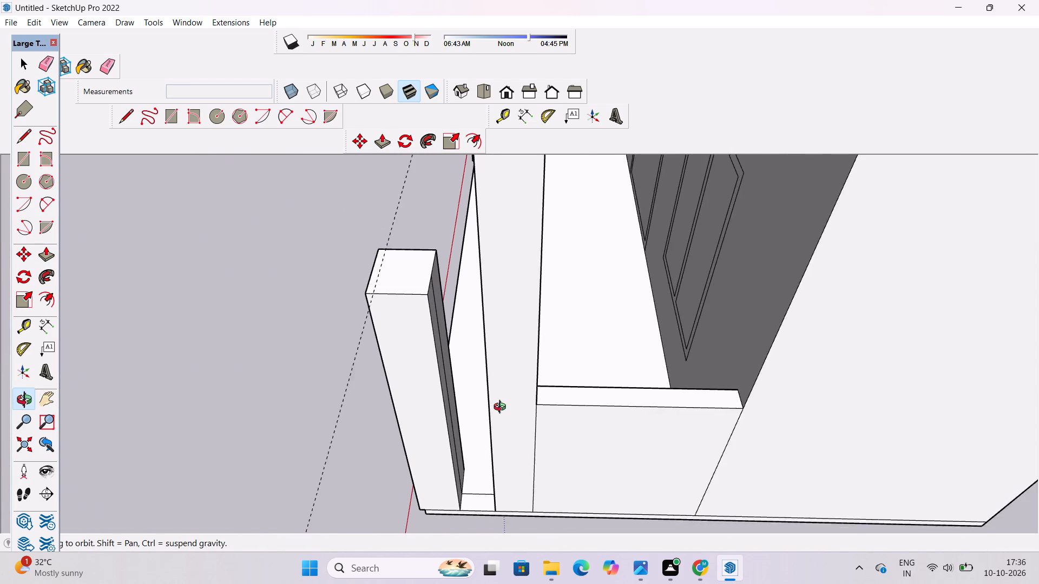
drag(501, 410, 453, 435)
drag(452, 436, 413, 443)
shift+drag(395, 437, 462, 480)
click(454, 455)
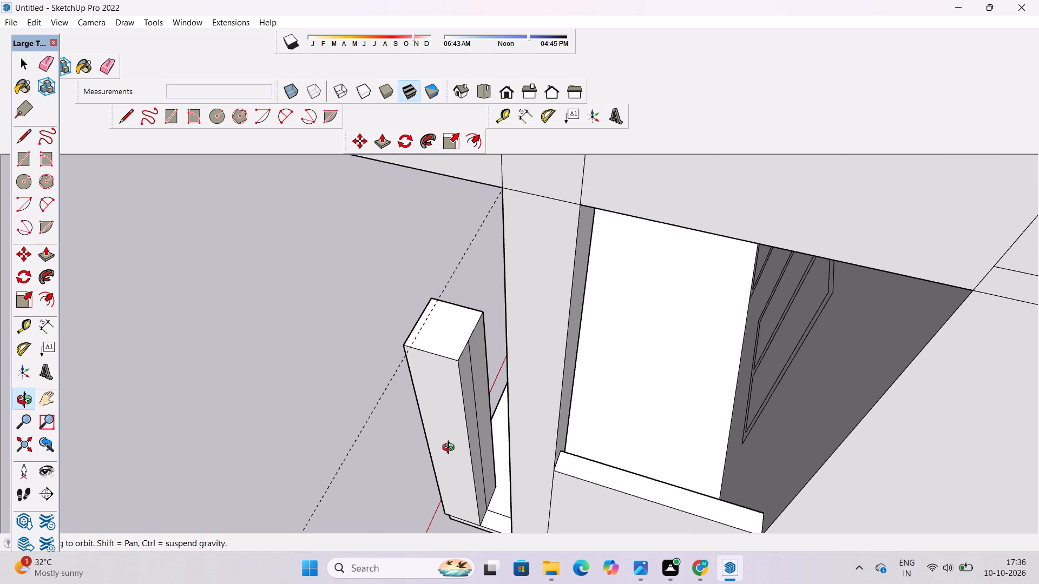
key(p)
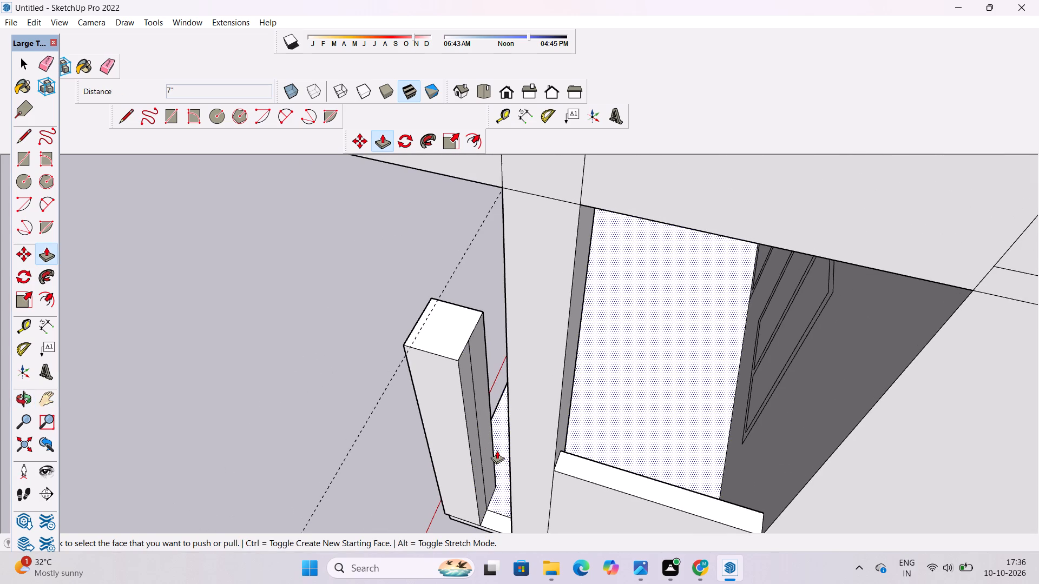
key(e)
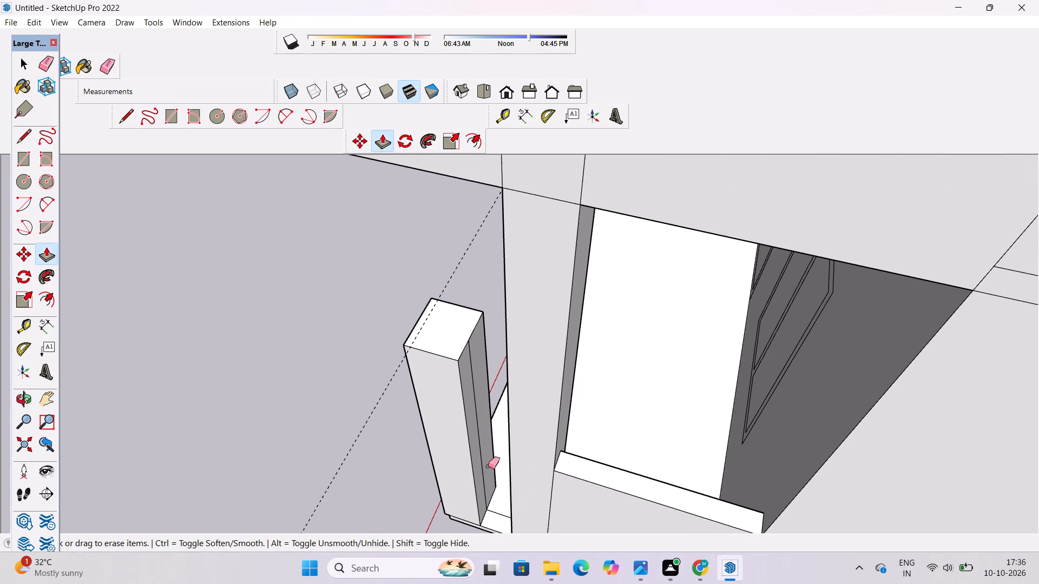
scroll(477, 383, up, 5)
drag(477, 383, 474, 424)
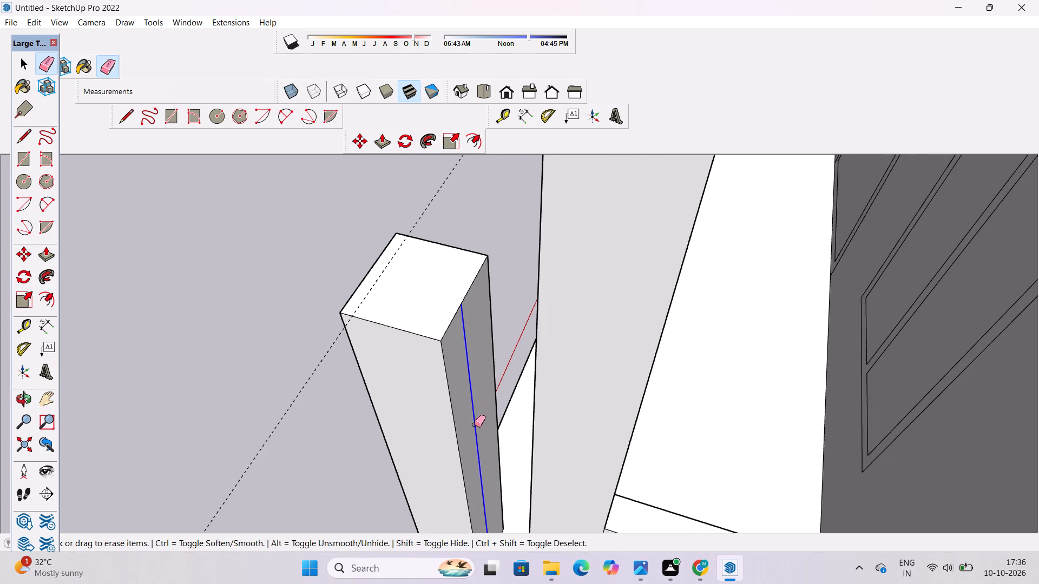
drag(474, 424, 474, 424)
Push/Pull the low pier's rear face 7" inward, away from the corner column.
click(47, 248)
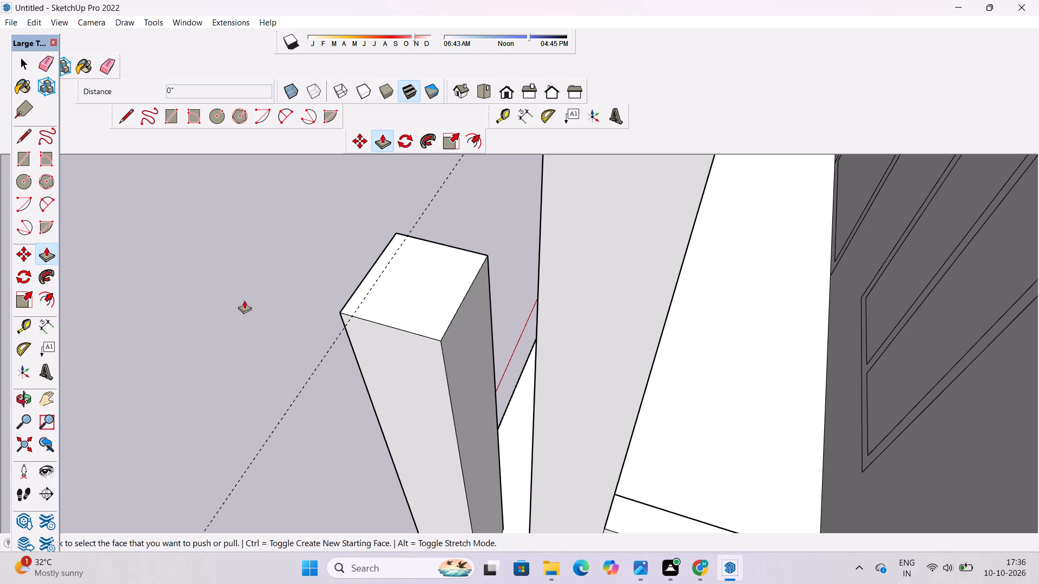
click(463, 343)
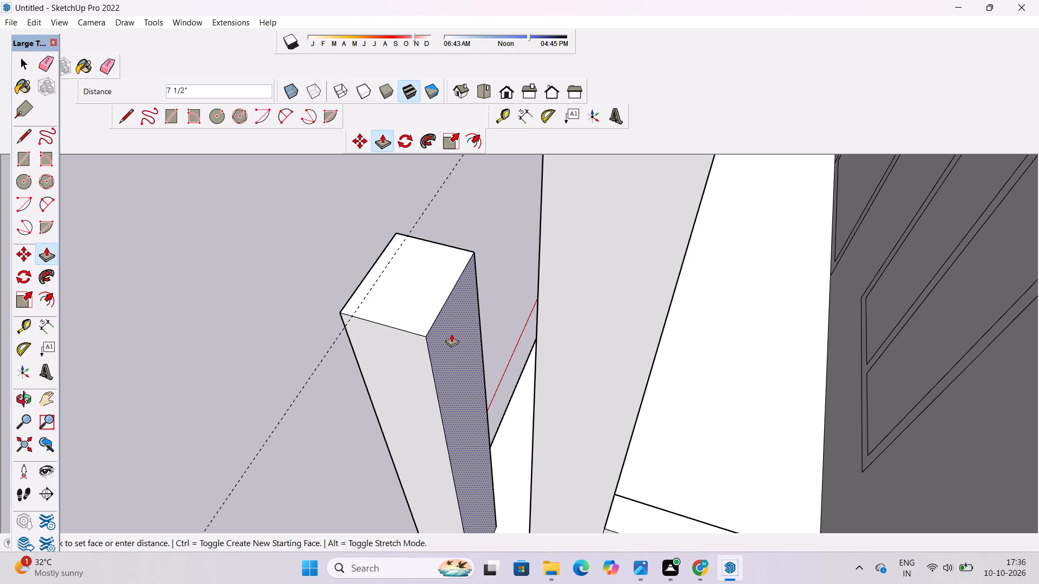
text(7")
key(Return)
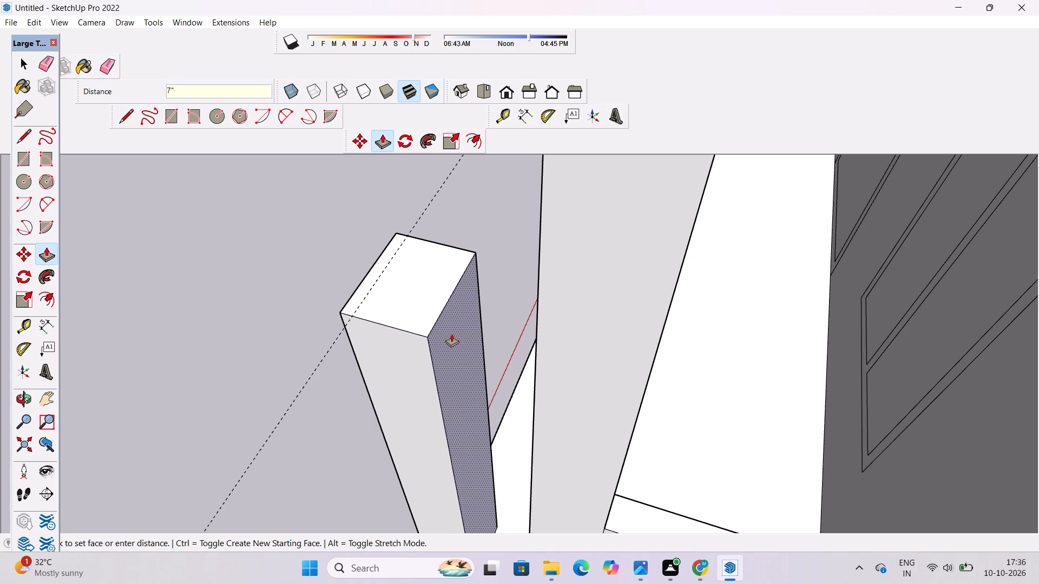
Erase the dashed guide line running across the facade at the height of the low piers.
click(29, 399)
scroll(257, 295, down, 7)
drag(246, 309, 812, 257)
scroll(681, 233, down, 5)
drag(870, 377, 800, 364)
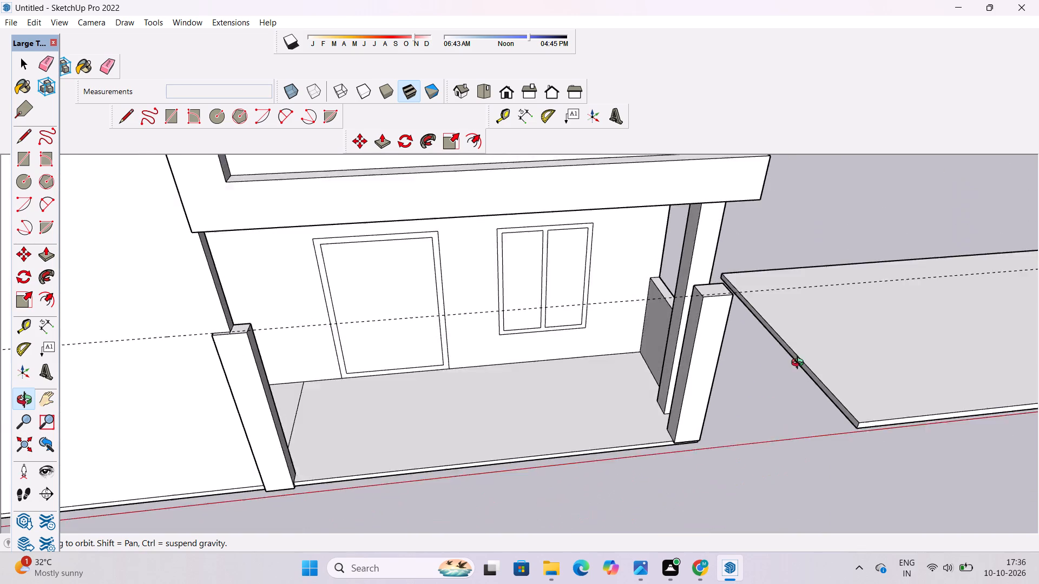
drag(800, 364, 780, 351)
drag(694, 369, 686, 347)
scroll(674, 332, down, 3)
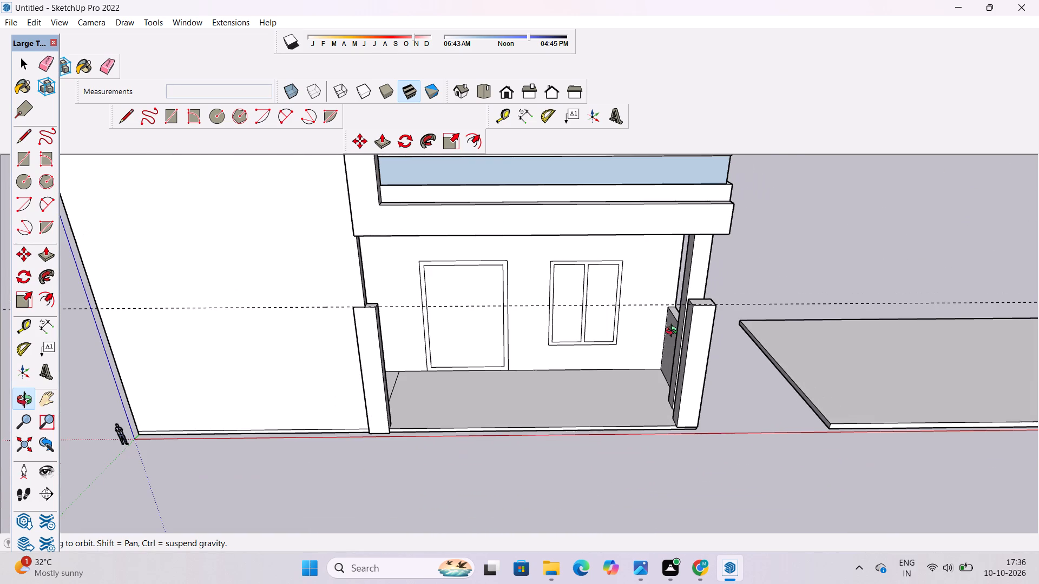
click(100, 67)
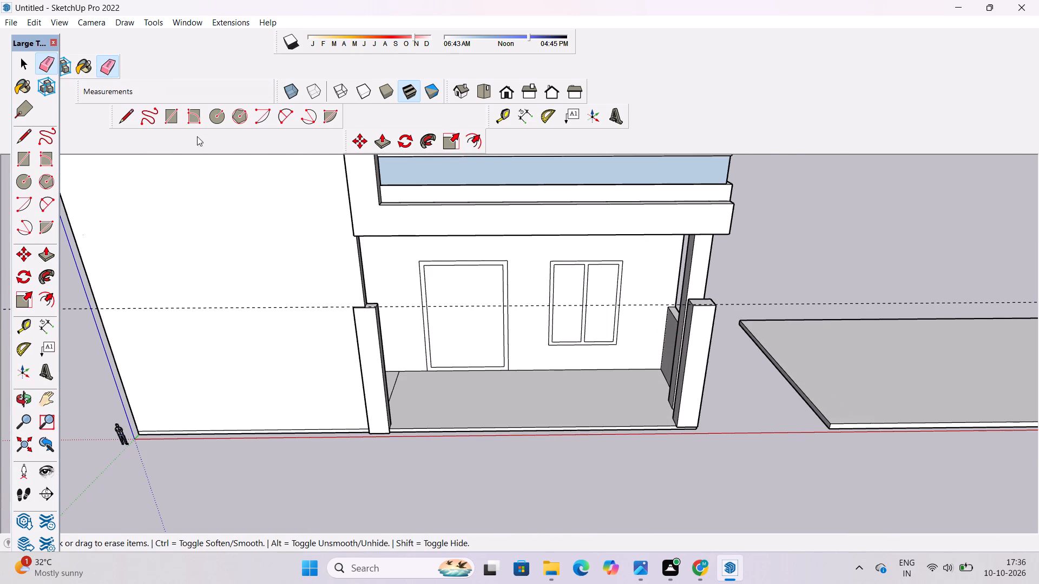
drag(792, 275, 800, 309)
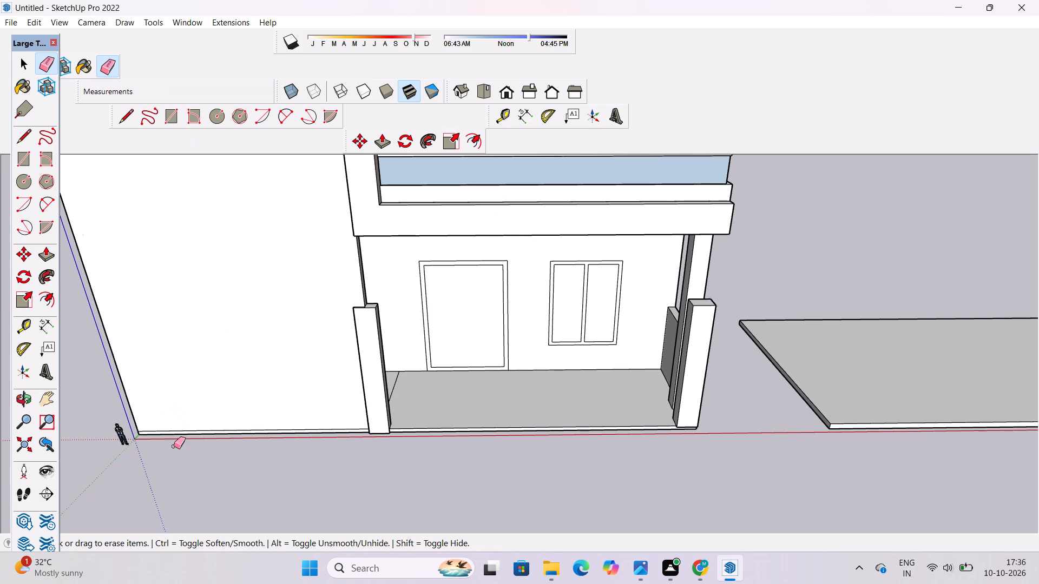
Erase the two horizontal seam lines across the side face of the first-floor balcony frame, beside the tall blank wall.
key(o)
scroll(131, 410, down, 5)
scroll(120, 434, up, 1)
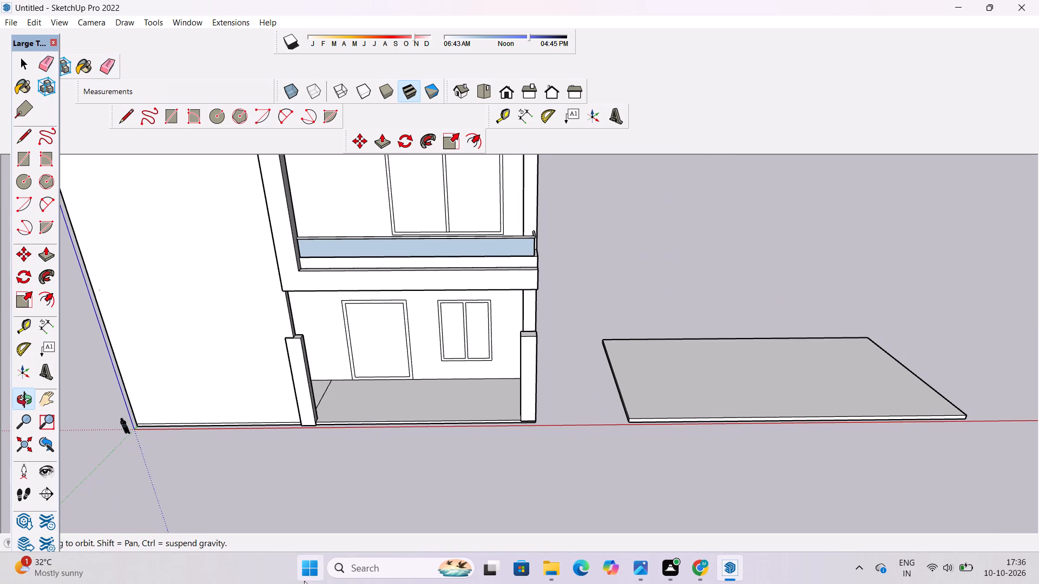
scroll(307, 362, down, 4)
shift+drag(296, 341, 326, 424)
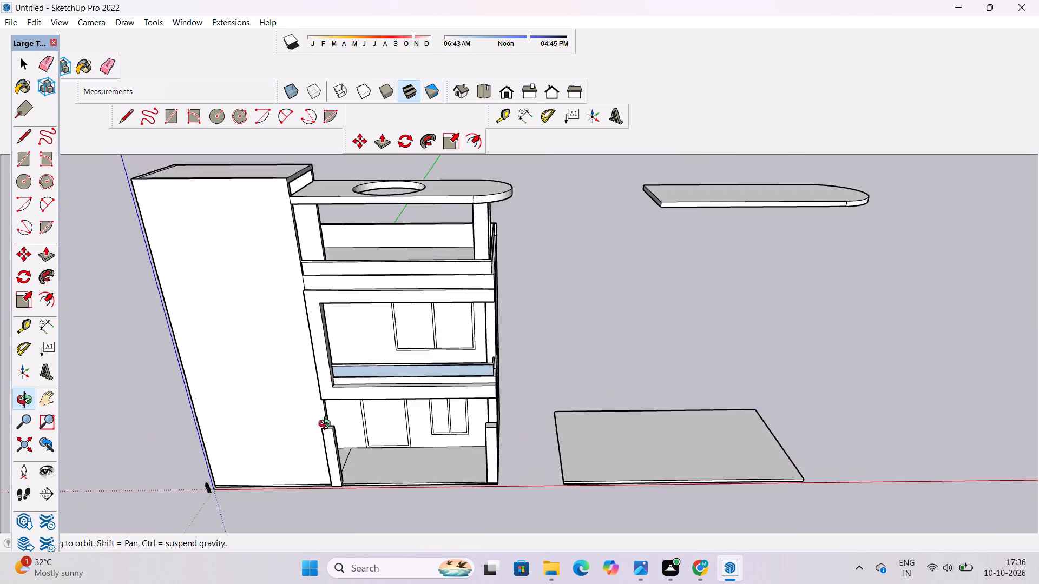
drag(327, 425, 326, 380)
scroll(319, 390, up, 4)
drag(267, 403, 547, 356)
drag(550, 347, 282, 412)
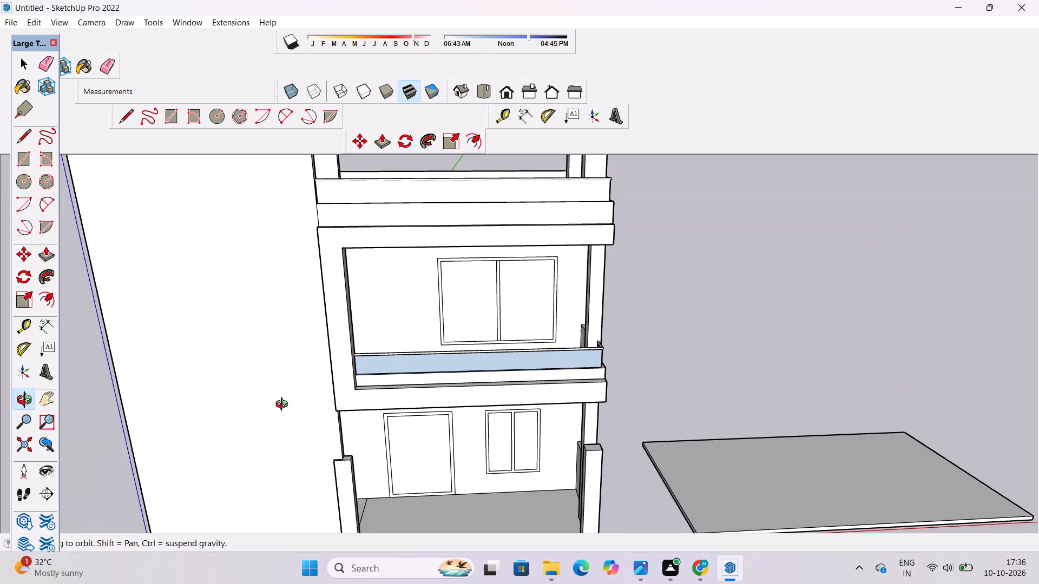
scroll(284, 406, up, 4)
drag(290, 410, 469, 415)
scroll(455, 441, up, 10)
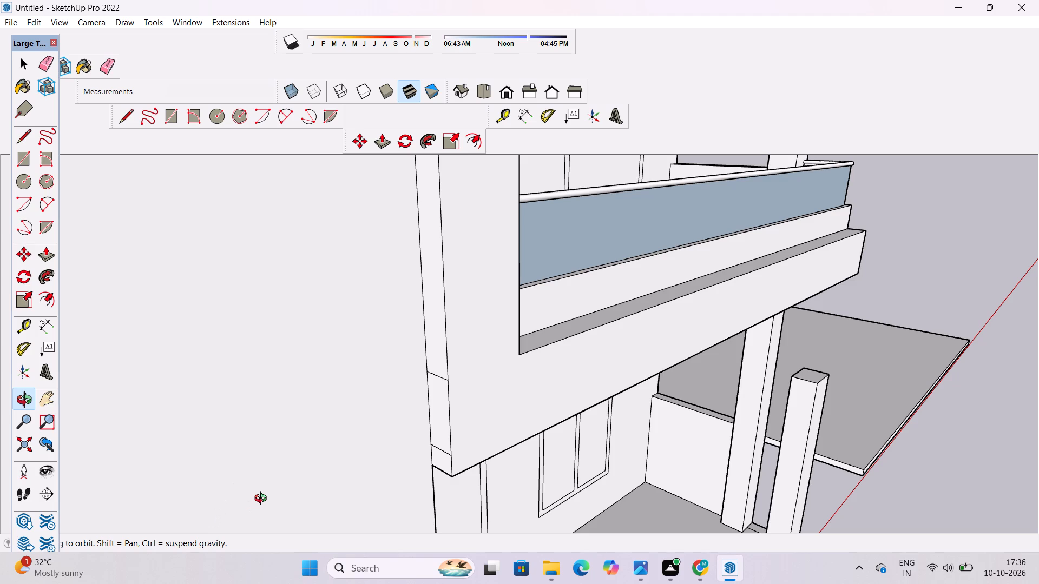
scroll(497, 376, down, 3)
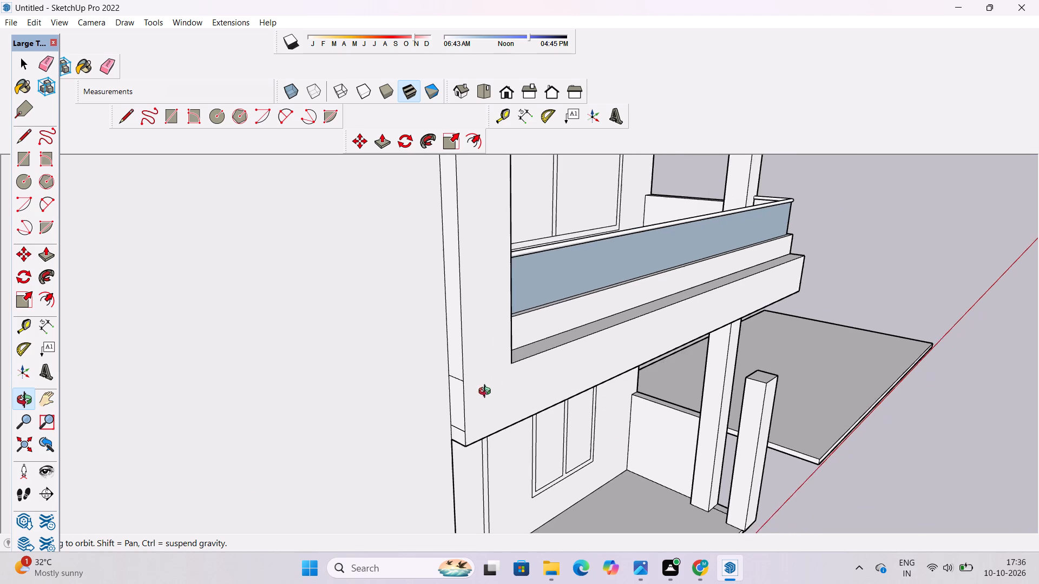
scroll(487, 393, down, 1)
scroll(452, 406, up, 4)
drag(457, 413, 512, 430)
scroll(507, 420, up, 4)
shift+drag(504, 412, 464, 413)
drag(451, 421, 479, 377)
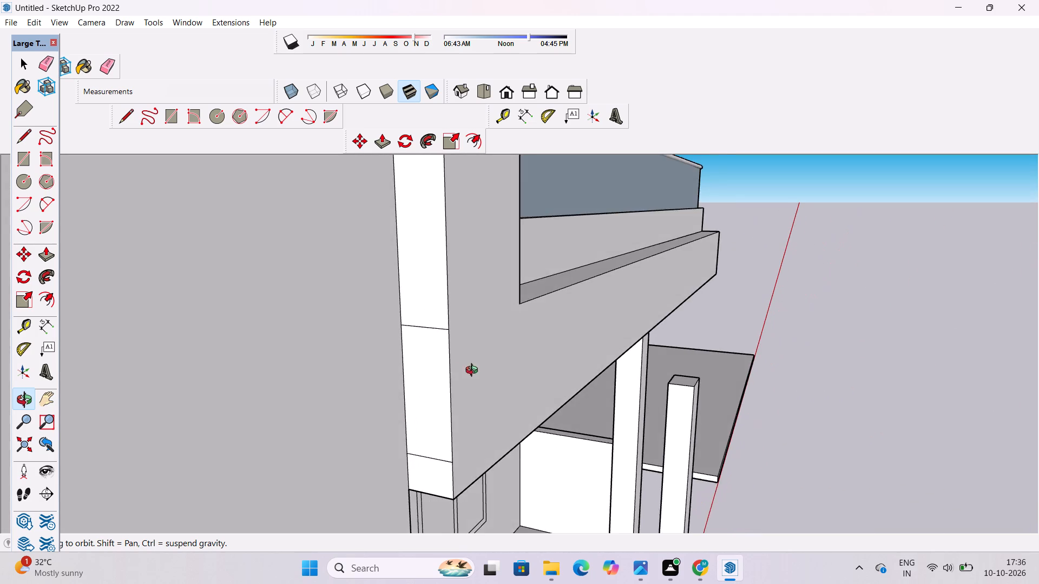
scroll(381, 366, up, 4)
shift+drag(396, 363, 359, 357)
scroll(359, 357, down, 5)
drag(376, 371, 384, 354)
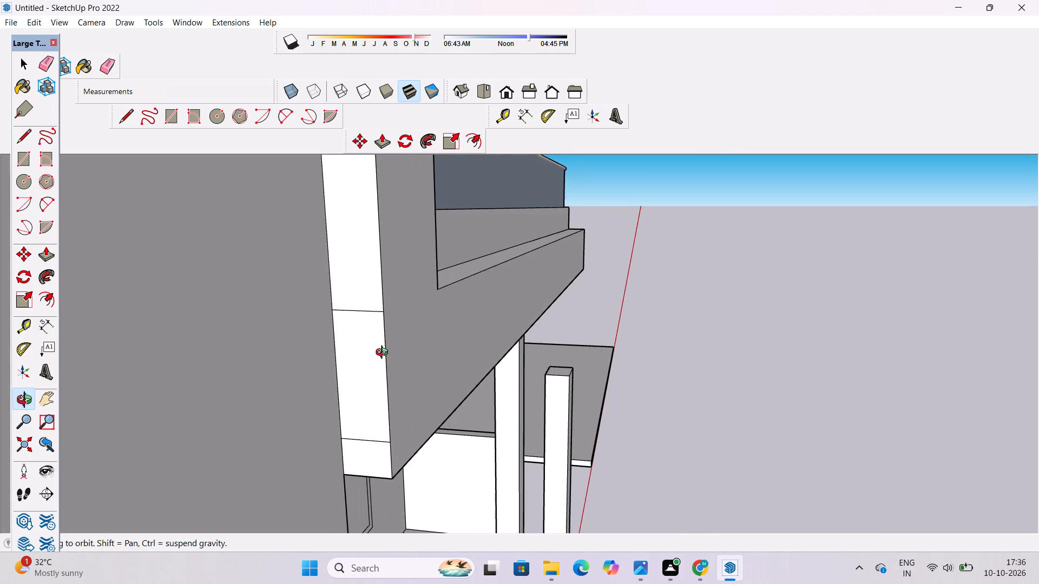
drag(384, 354, 382, 354)
key(e)
scroll(368, 333, down, 6)
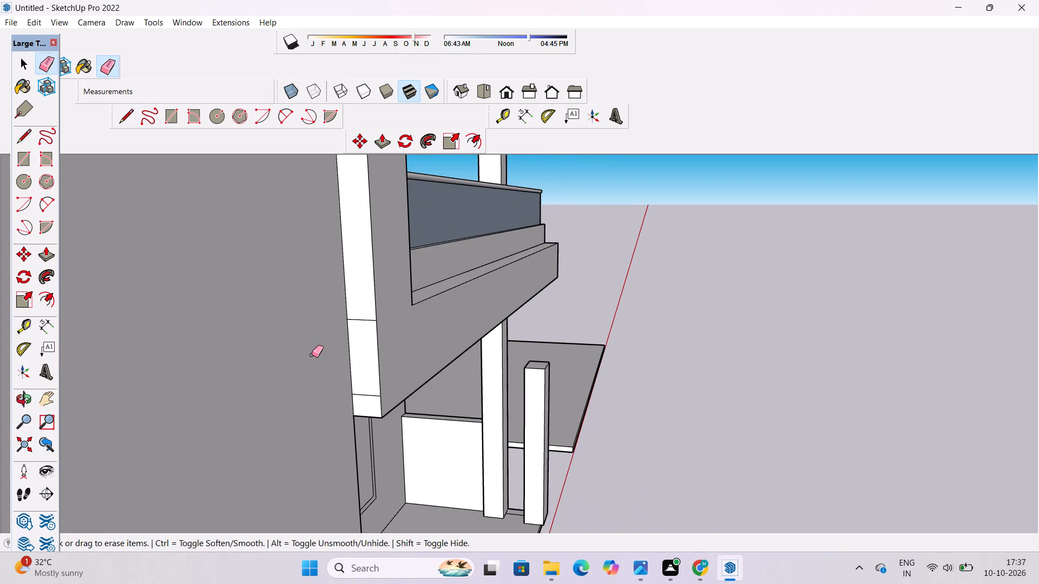
scroll(312, 355, down, 3)
scroll(358, 424, up, 5)
scroll(360, 315, down, 16)
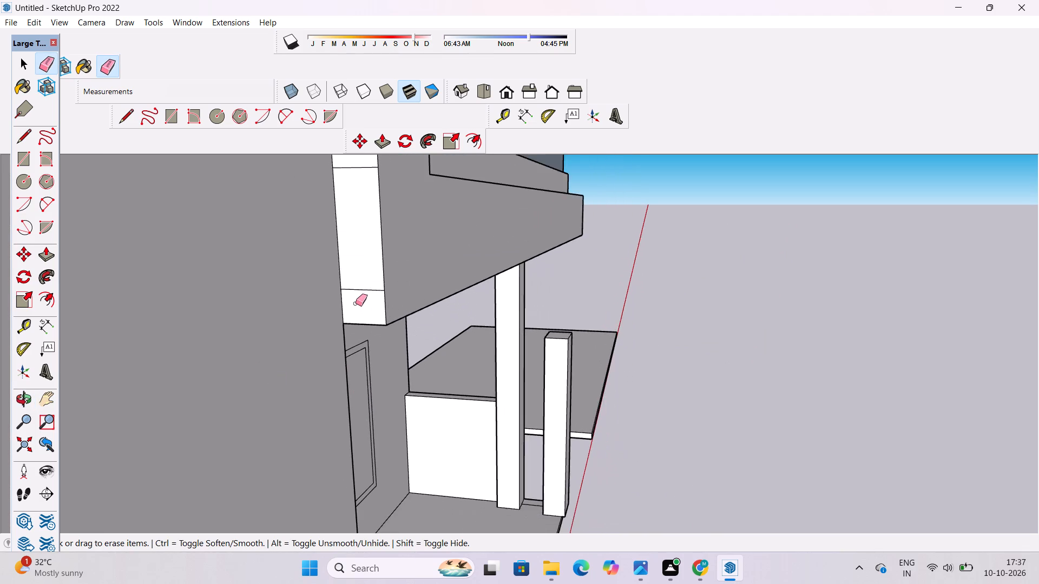
scroll(356, 303, down, 7)
scroll(357, 219, up, 13)
drag(358, 257, 360, 294)
scroll(327, 232, down, 6)
scroll(350, 384, up, 6)
scroll(353, 304, down, 5)
drag(351, 205, 353, 217)
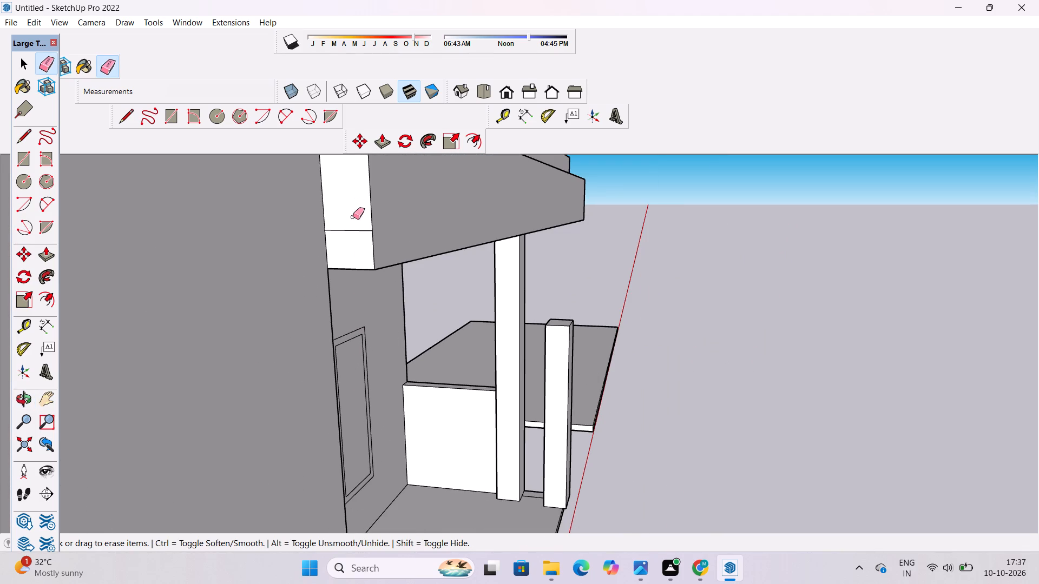
drag(353, 217, 358, 233)
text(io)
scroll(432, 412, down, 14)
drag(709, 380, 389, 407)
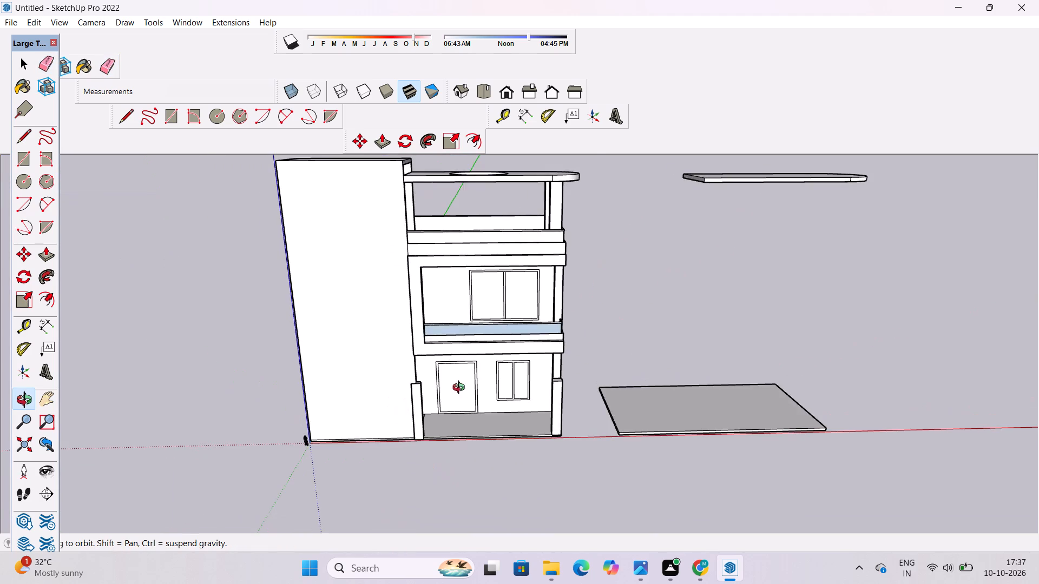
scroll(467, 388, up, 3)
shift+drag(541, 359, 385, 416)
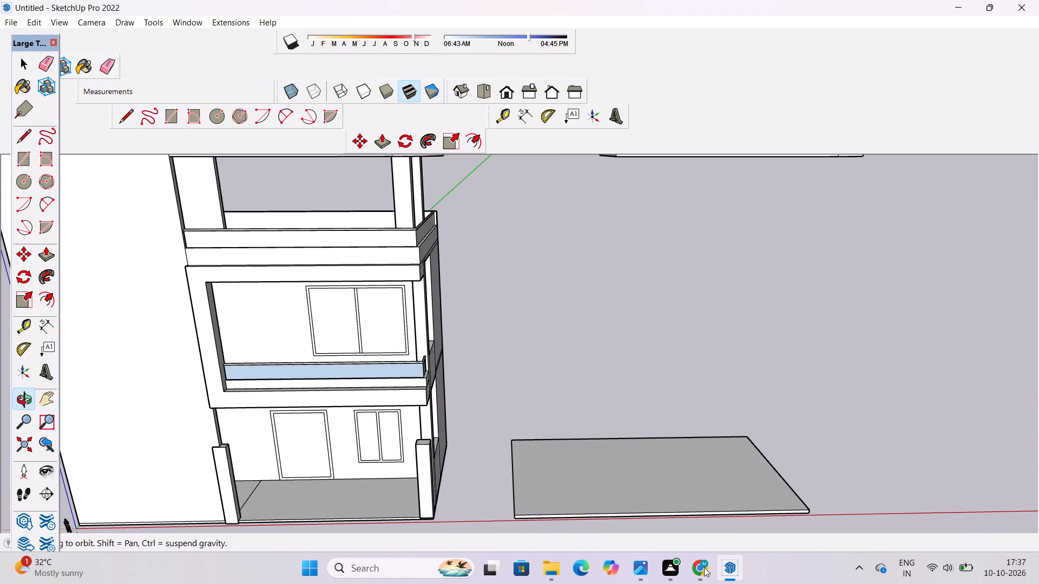
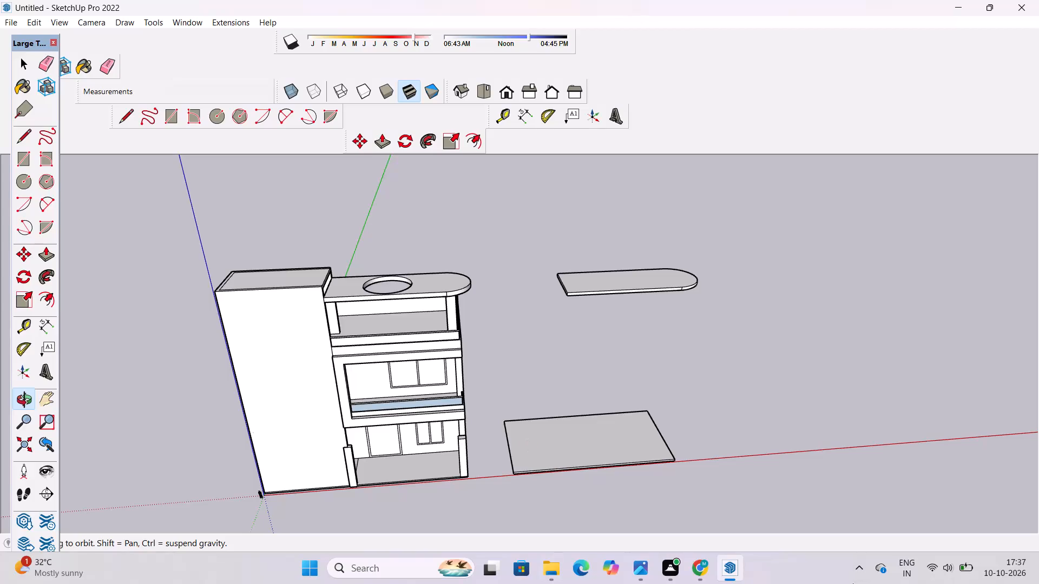
Examine the house's front facade from the top-floor terrace and balcony down to the ground-floor porch and its low piers.
scroll(519, 349, up, 3)
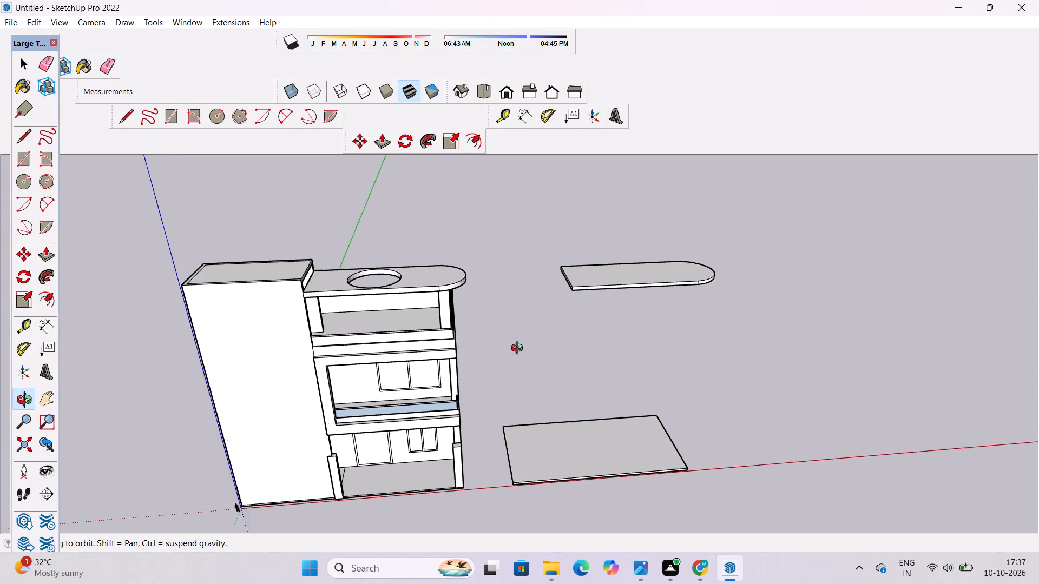
scroll(519, 349, up, 1)
shift+drag(519, 349, 481, 366)
drag(475, 375, 459, 309)
scroll(458, 320, up, 5)
shift+drag(455, 340, 462, 269)
scroll(463, 263, down, 6)
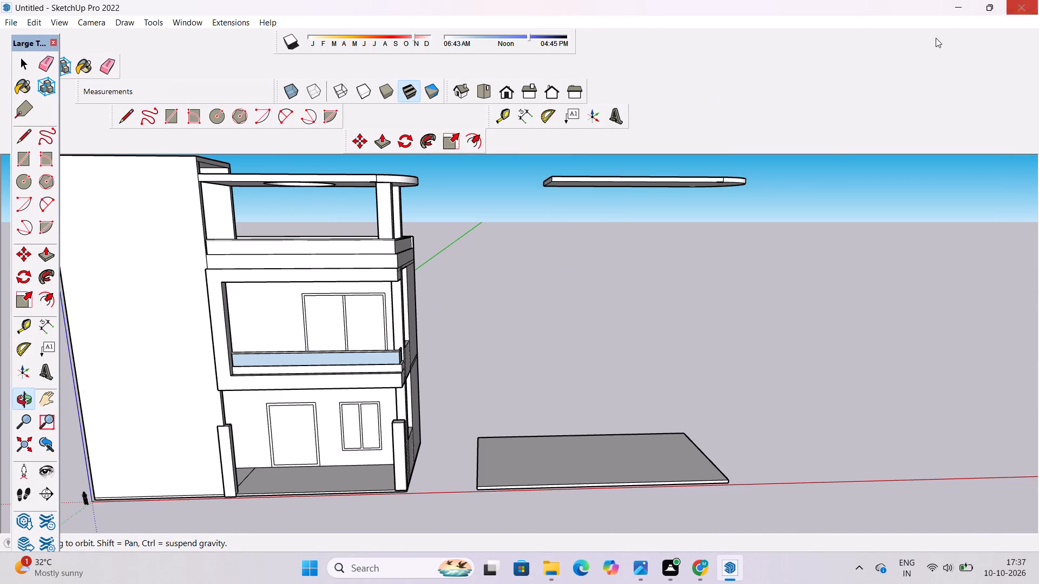
scroll(350, 352, up, 4)
shift+drag(402, 291, 417, 382)
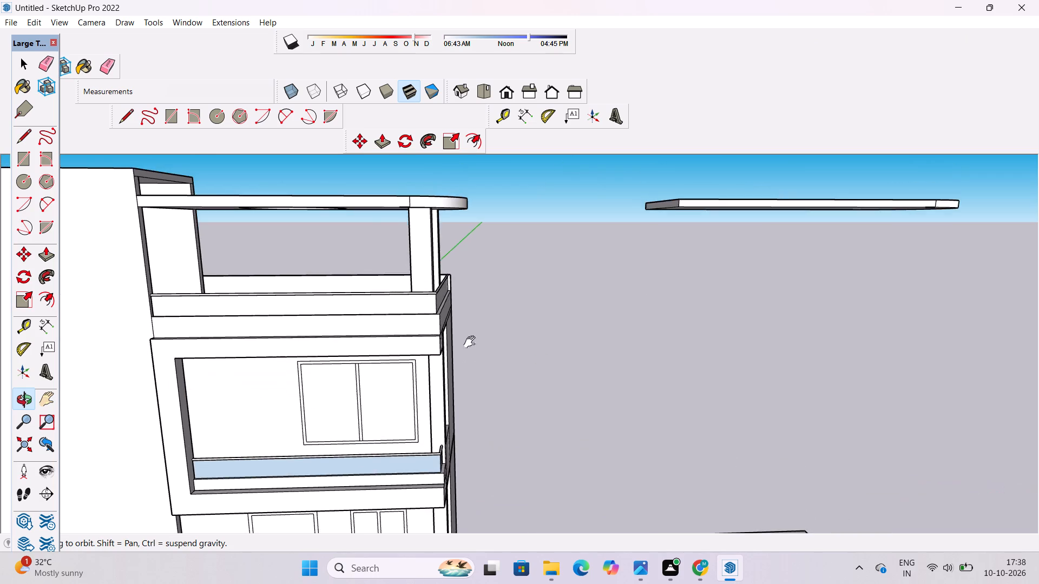
drag(628, 268, 366, 302)
scroll(422, 297, up, 4)
drag(444, 307, 462, 315)
drag(494, 321, 687, 328)
scroll(434, 249, down, 2)
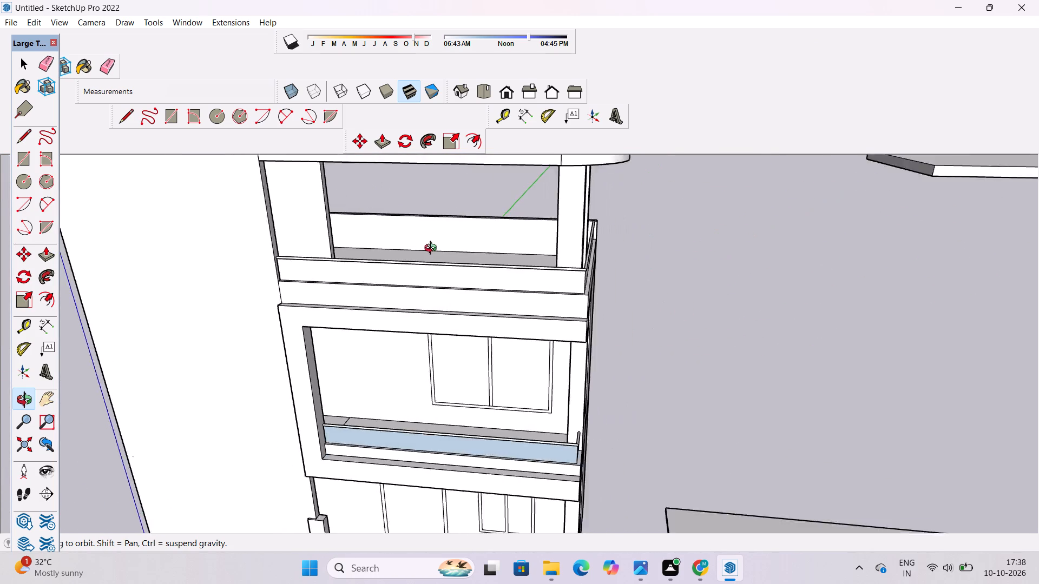
scroll(433, 249, down, 3)
shift+drag(496, 355, 441, 269)
scroll(540, 343, up, 5)
scroll(354, 324, down, 5)
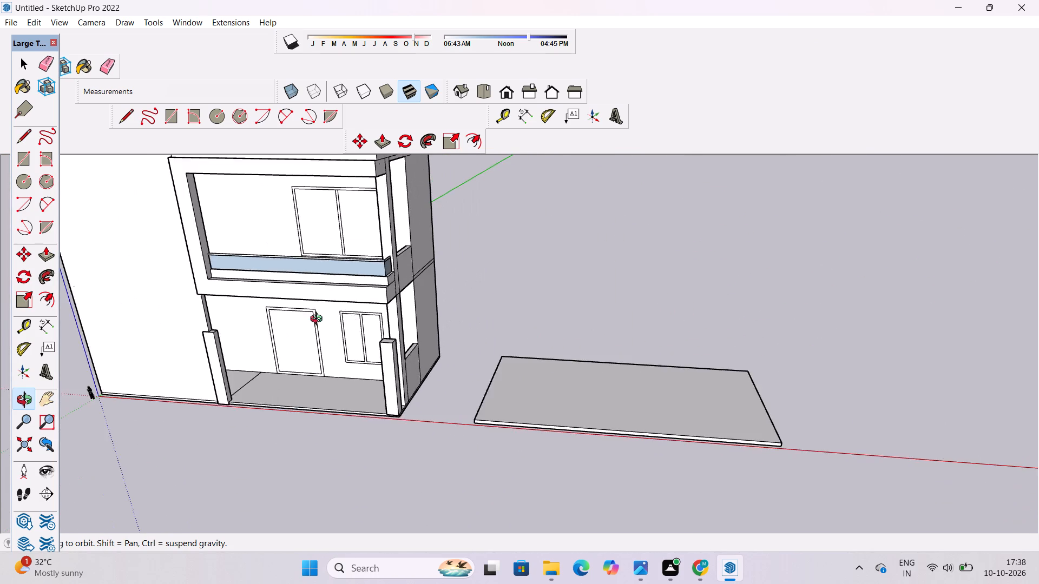
drag(319, 320, 493, 335)
drag(581, 359, 547, 363)
drag(529, 365, 406, 381)
scroll(361, 380, up, 5)
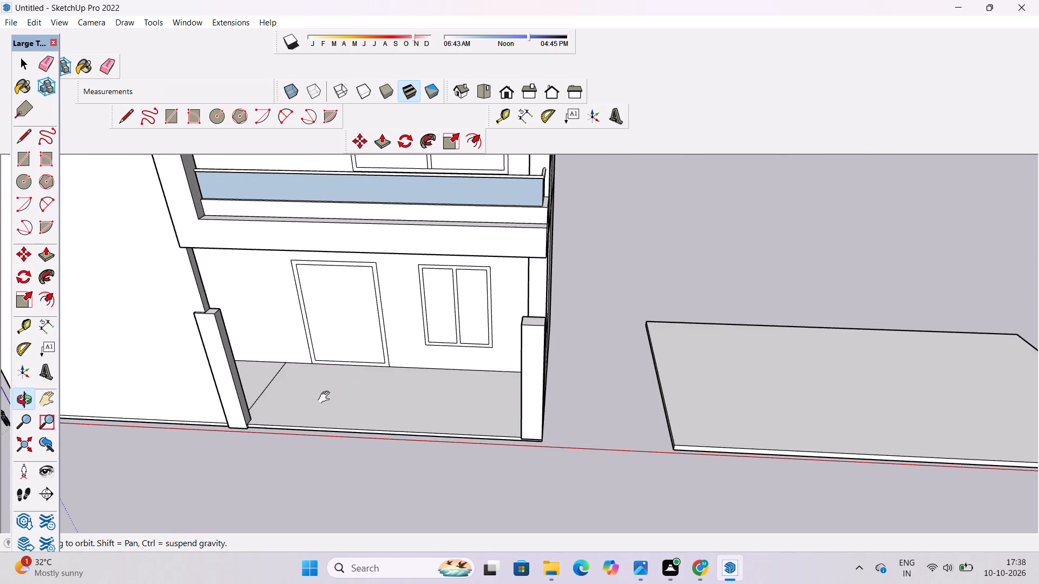
shift+drag(326, 397, 348, 360)
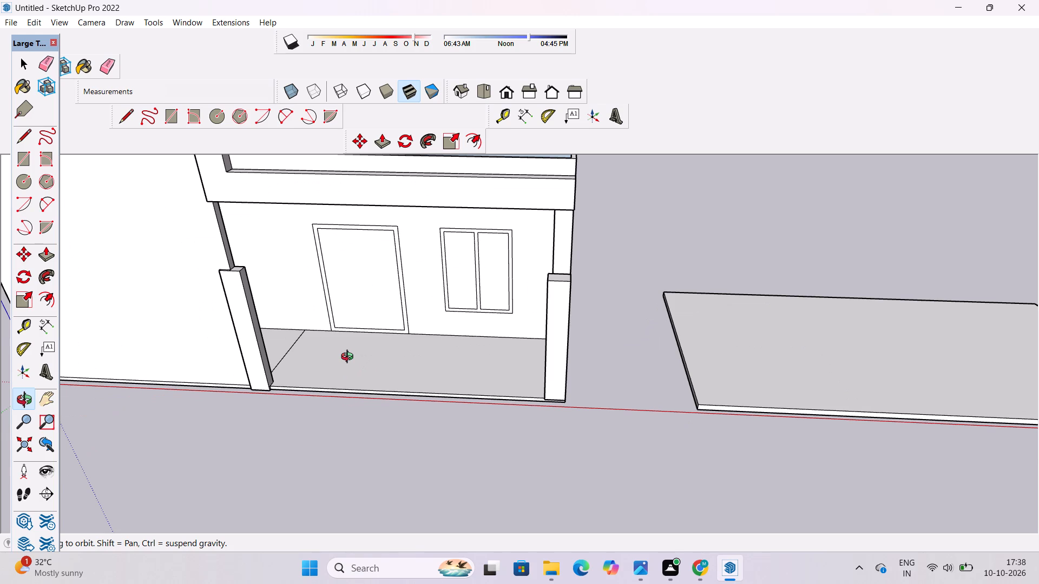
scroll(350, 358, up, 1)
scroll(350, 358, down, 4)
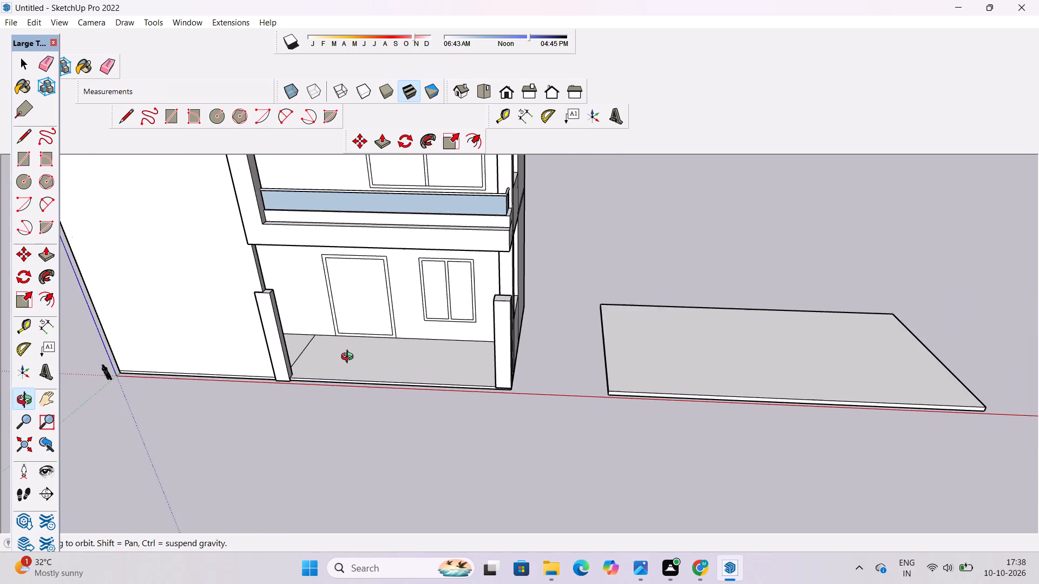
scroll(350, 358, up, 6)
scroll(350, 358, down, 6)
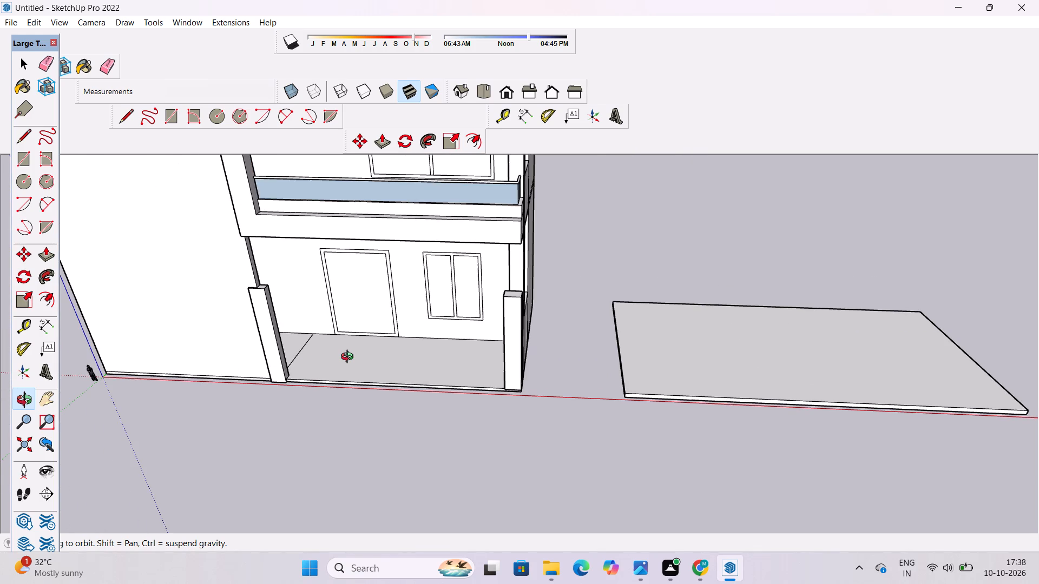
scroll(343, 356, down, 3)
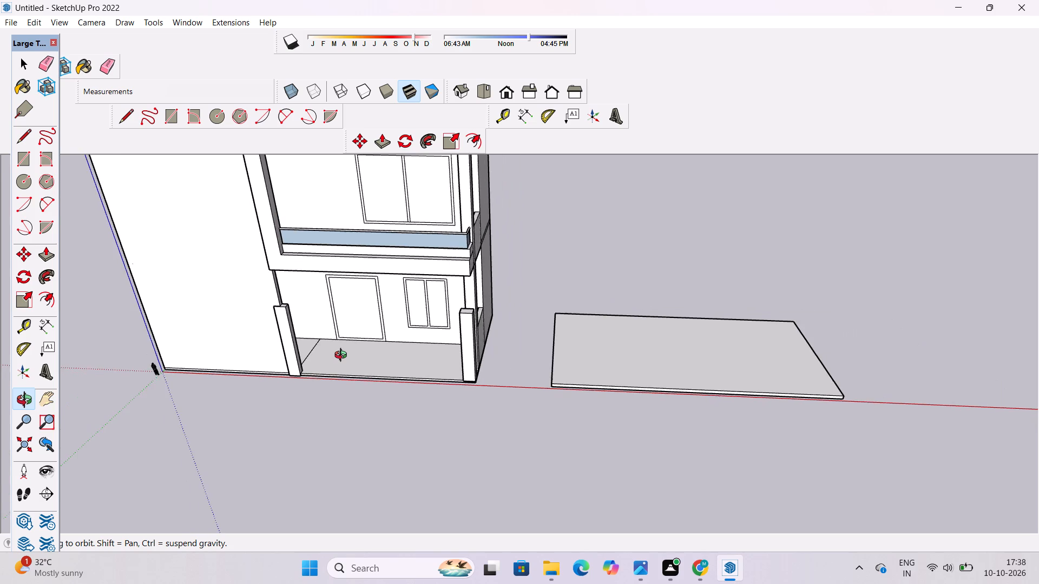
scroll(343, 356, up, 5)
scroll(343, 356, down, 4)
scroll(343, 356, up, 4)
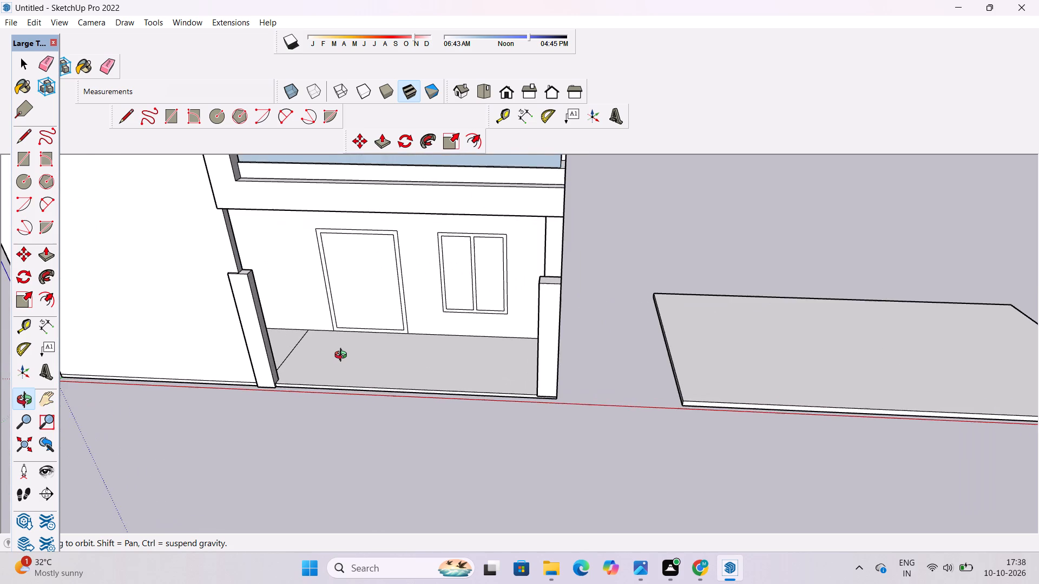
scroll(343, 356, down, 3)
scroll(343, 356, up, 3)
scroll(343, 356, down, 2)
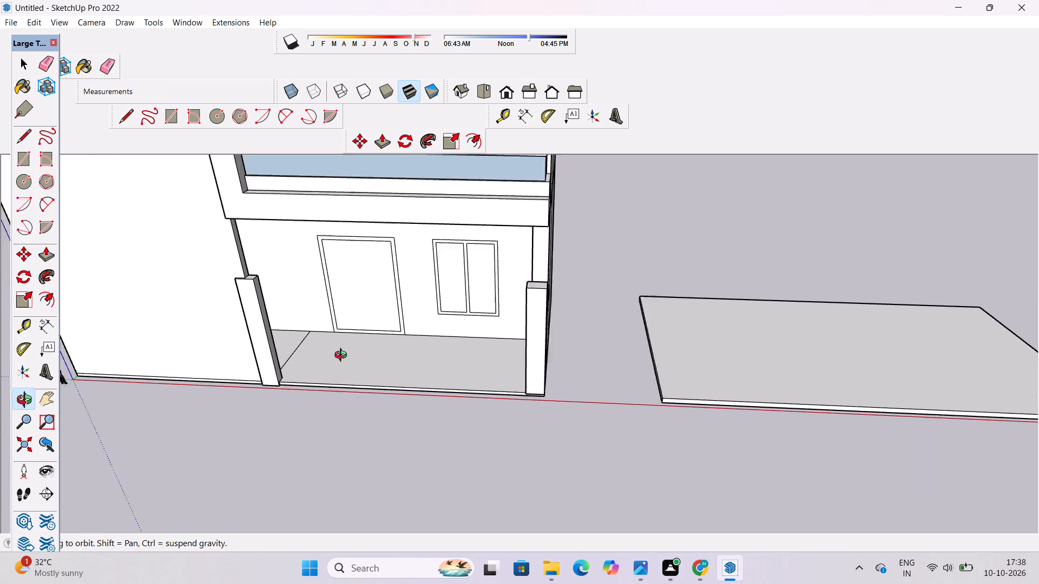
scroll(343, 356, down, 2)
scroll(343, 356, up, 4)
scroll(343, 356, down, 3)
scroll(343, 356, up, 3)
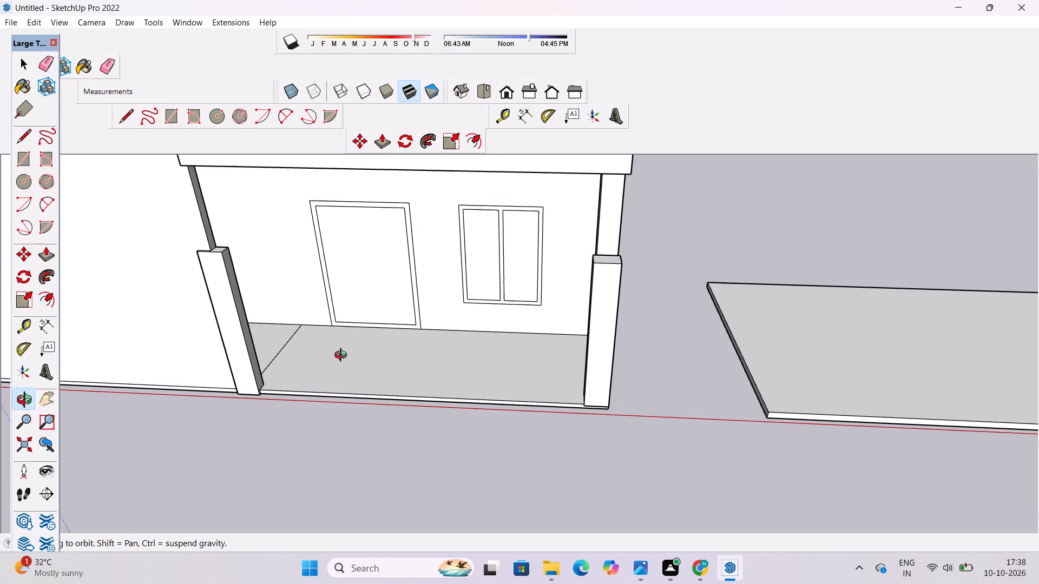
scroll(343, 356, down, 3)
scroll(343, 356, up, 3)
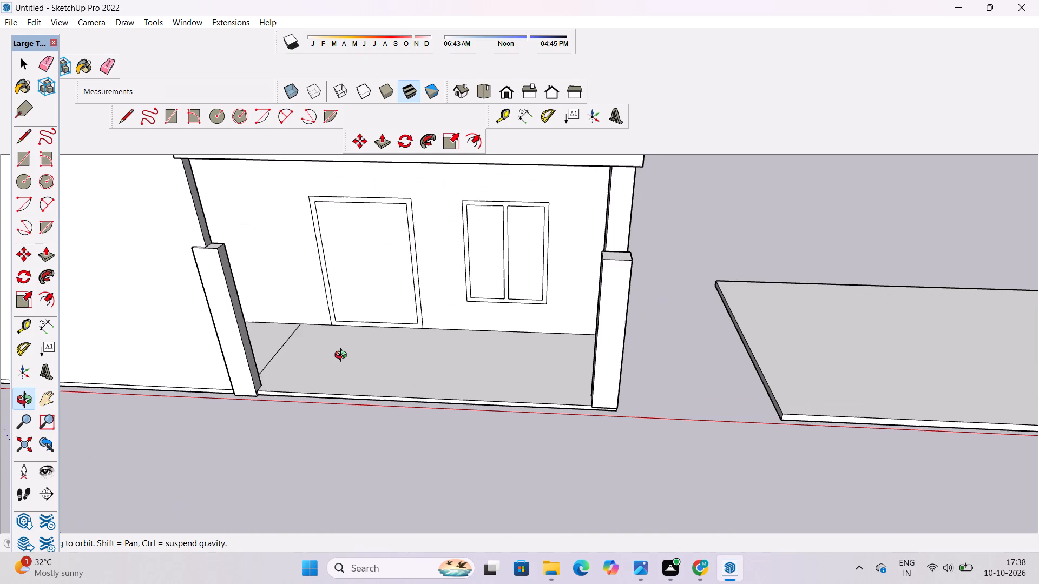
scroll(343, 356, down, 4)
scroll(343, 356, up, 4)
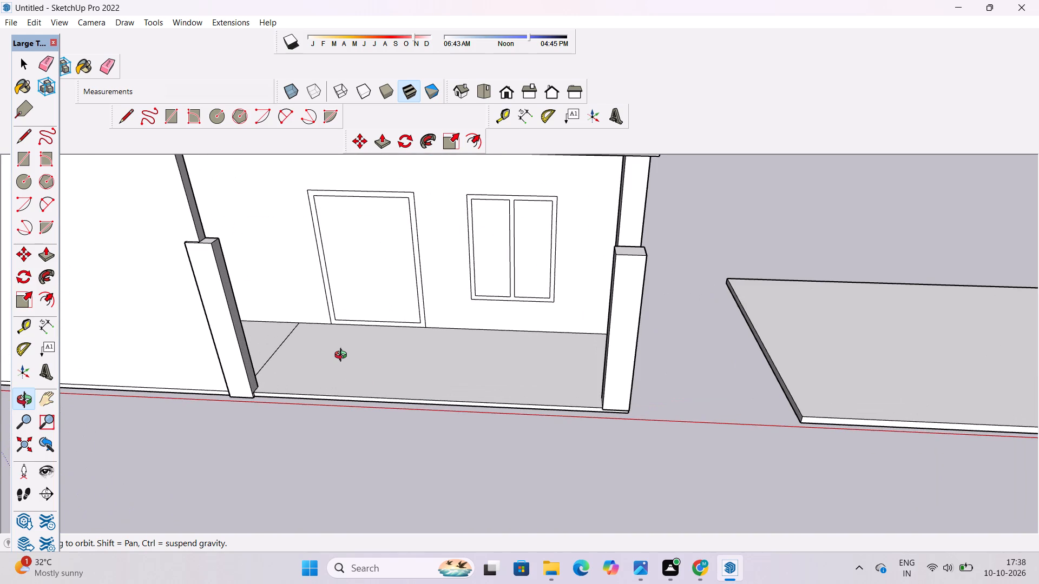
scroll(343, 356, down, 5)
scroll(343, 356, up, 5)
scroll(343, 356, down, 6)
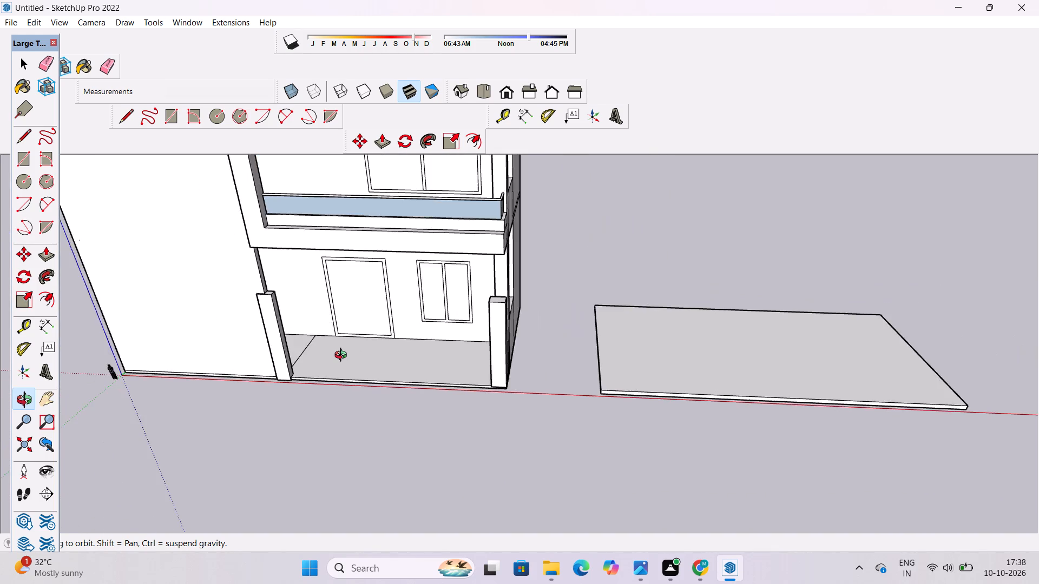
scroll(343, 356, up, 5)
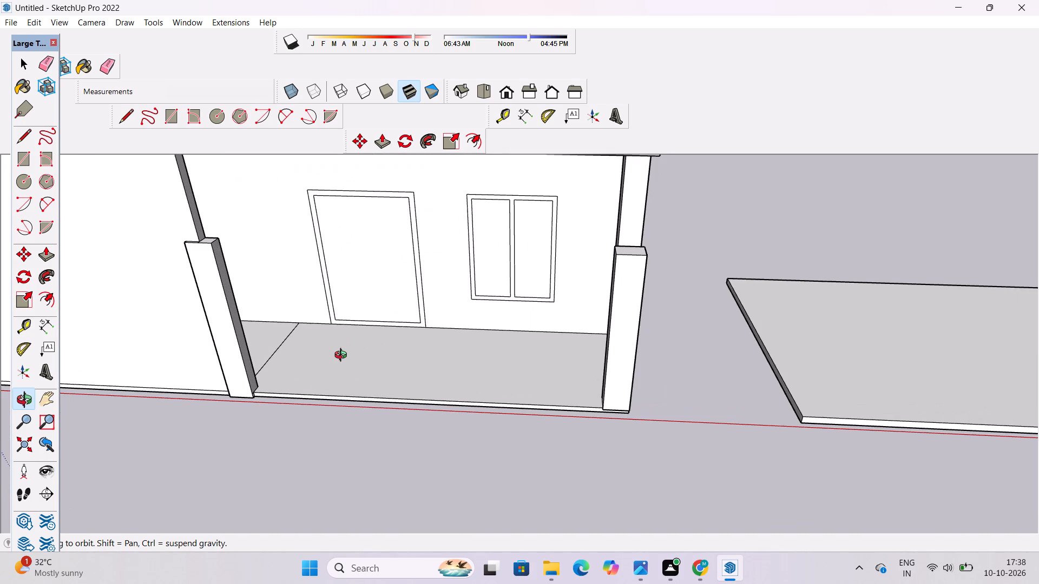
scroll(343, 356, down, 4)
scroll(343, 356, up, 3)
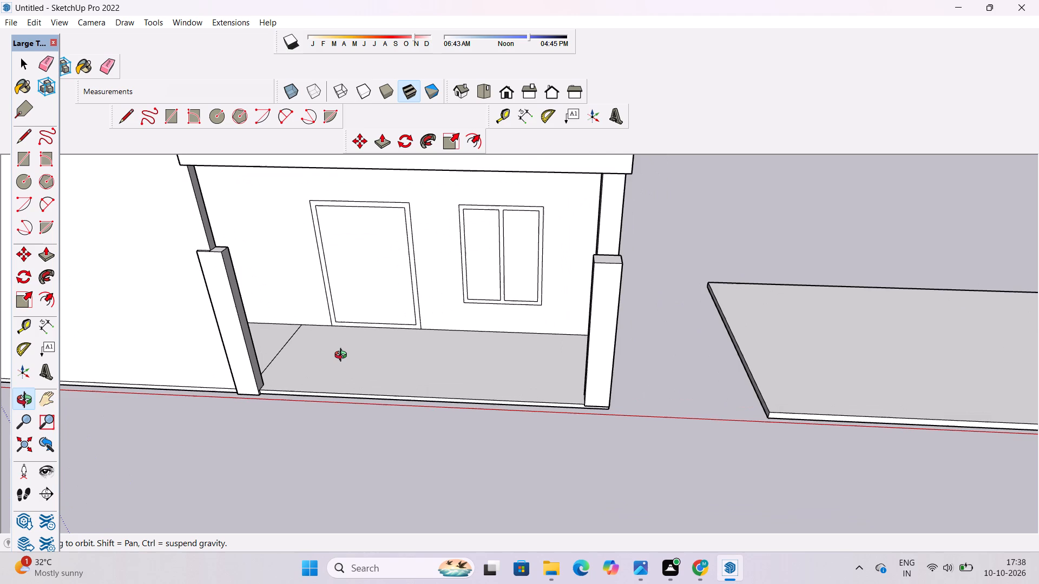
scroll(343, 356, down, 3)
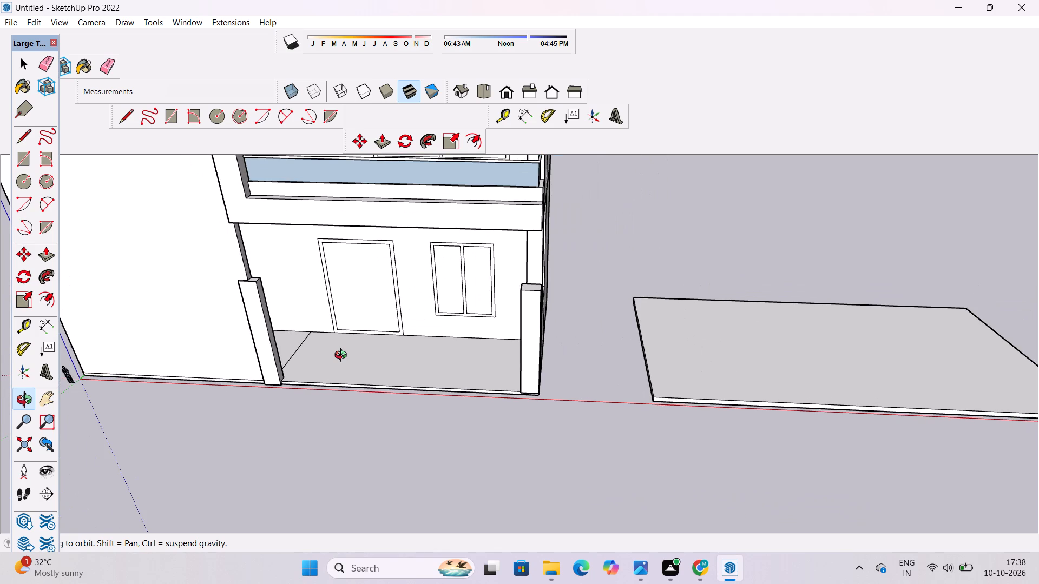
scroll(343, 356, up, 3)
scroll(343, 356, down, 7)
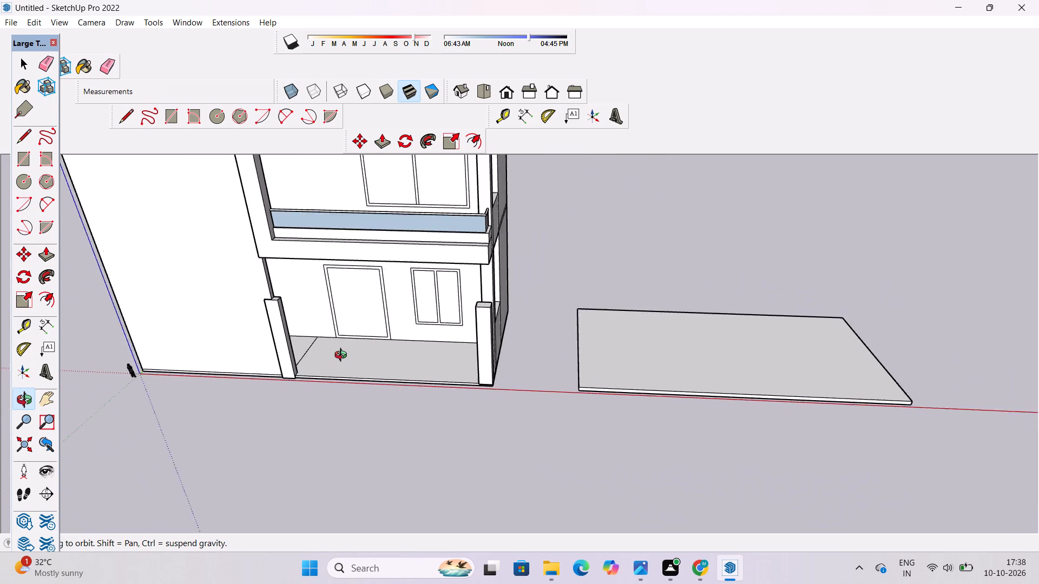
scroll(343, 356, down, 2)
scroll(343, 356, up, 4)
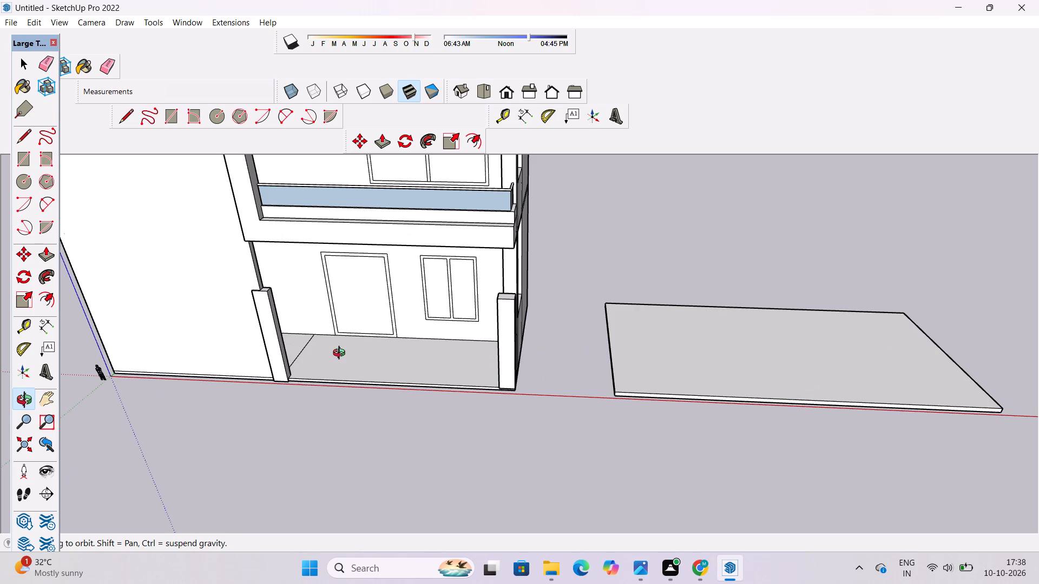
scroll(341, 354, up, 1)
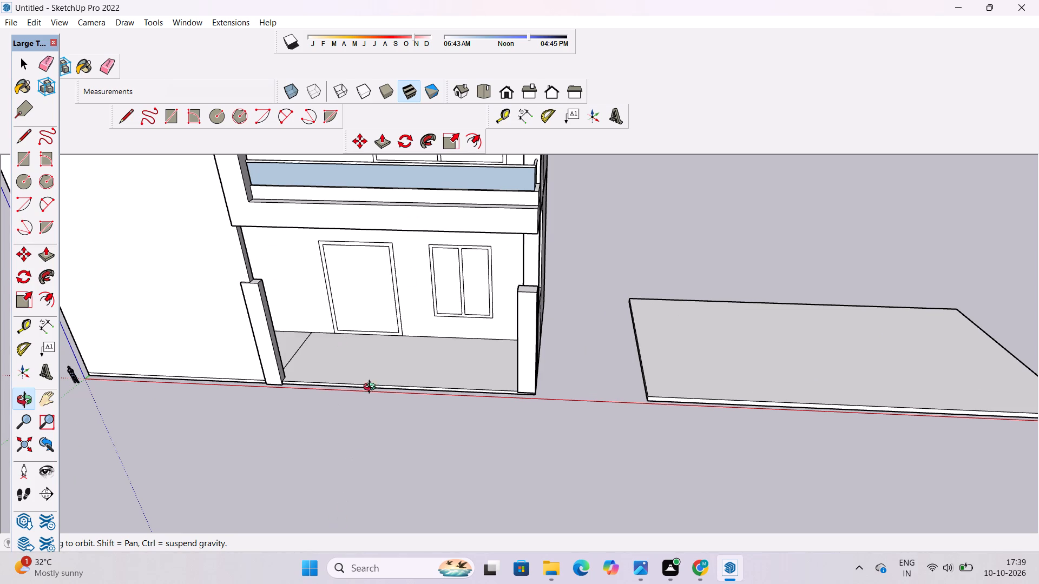
Examine the whole house from the front, from the porch up to the roof slab with the round opening.
scroll(373, 285, down, 5)
shift+drag(378, 284, 416, 364)
shift+drag(413, 367, 417, 299)
scroll(394, 311, up, 3)
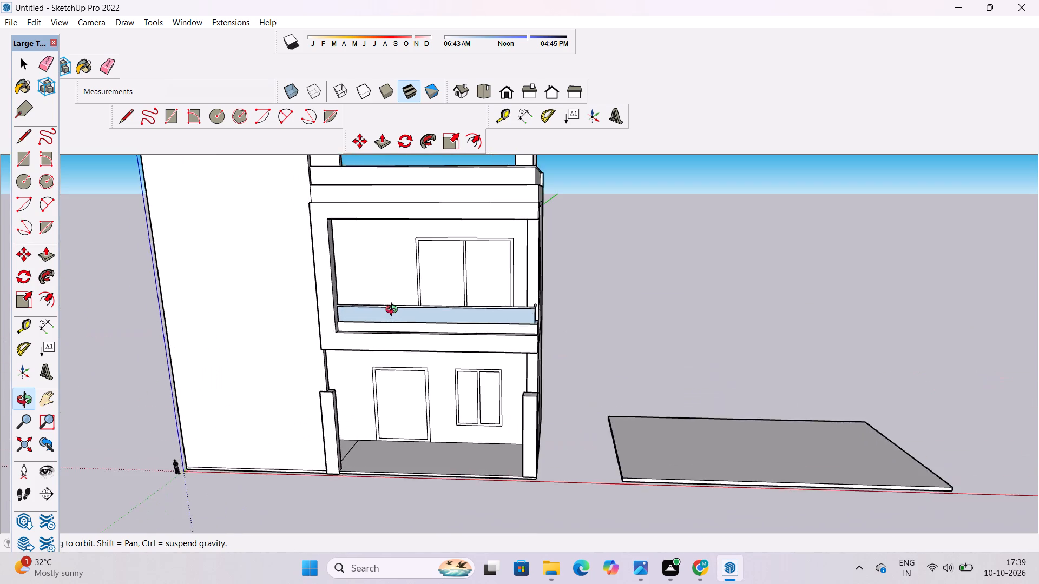
shift+drag(392, 303, 410, 383)
shift+scroll(396, 335, down, 6)
shift+drag(365, 339, 454, 350)
drag(454, 350, 574, 336)
drag(589, 323, 504, 340)
scroll(551, 304, up, 3)
shift+drag(591, 297, 496, 304)
scroll(496, 304, down, 3)
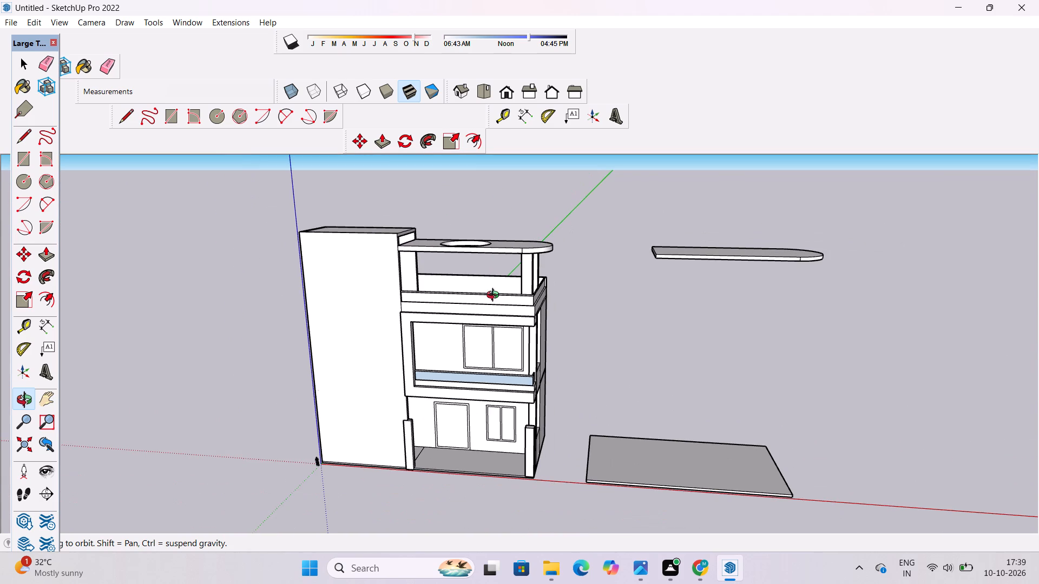
scroll(496, 291, down, 2)
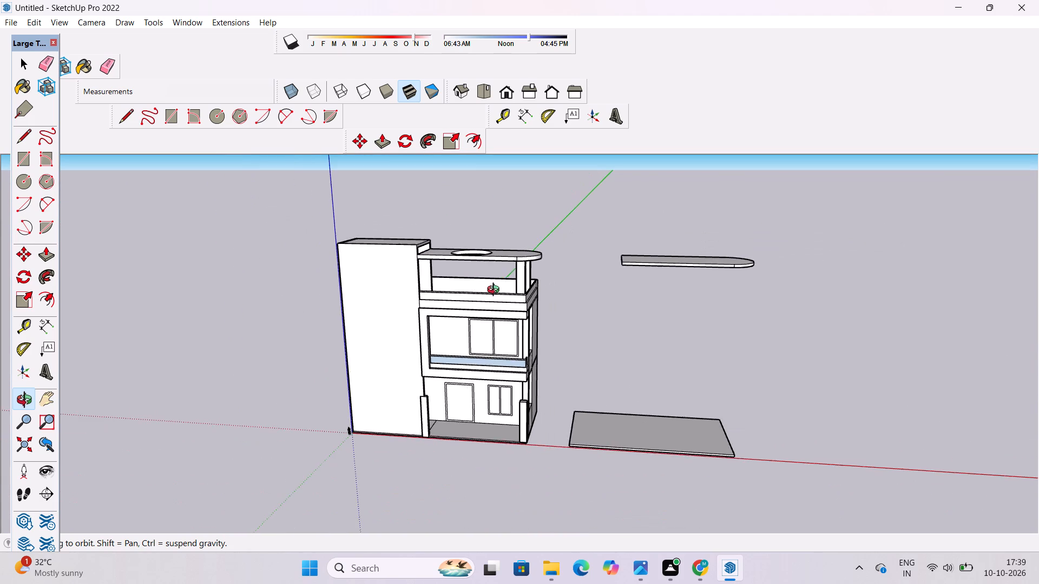
drag(496, 291, 516, 371)
scroll(510, 334, up, 4)
shift+drag(511, 307, 549, 339)
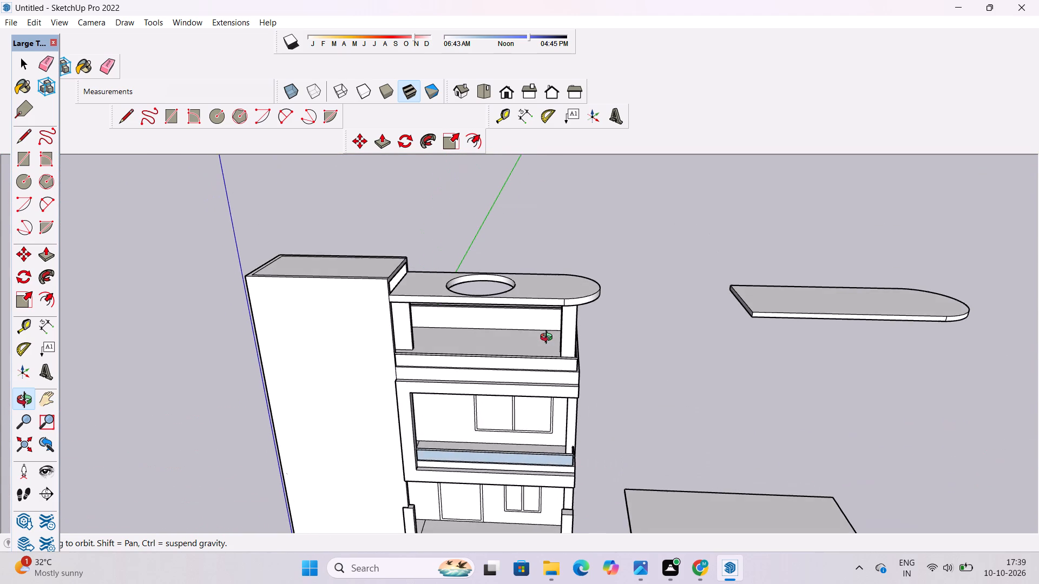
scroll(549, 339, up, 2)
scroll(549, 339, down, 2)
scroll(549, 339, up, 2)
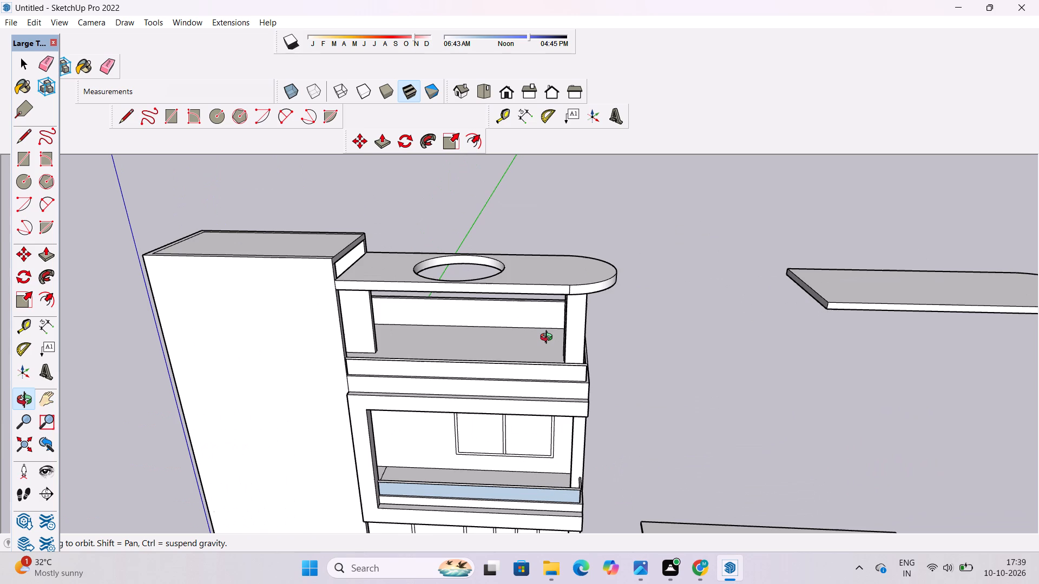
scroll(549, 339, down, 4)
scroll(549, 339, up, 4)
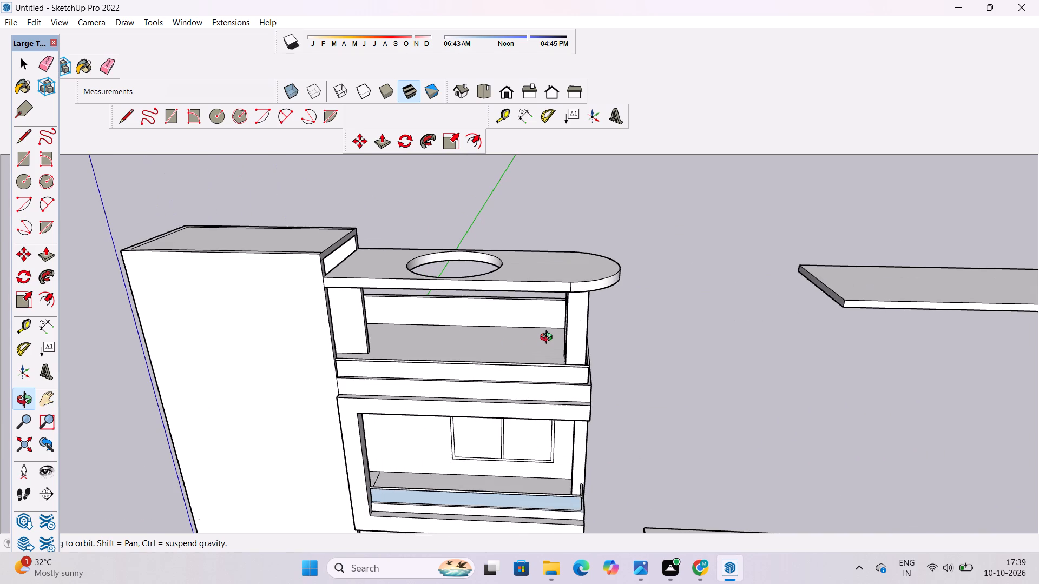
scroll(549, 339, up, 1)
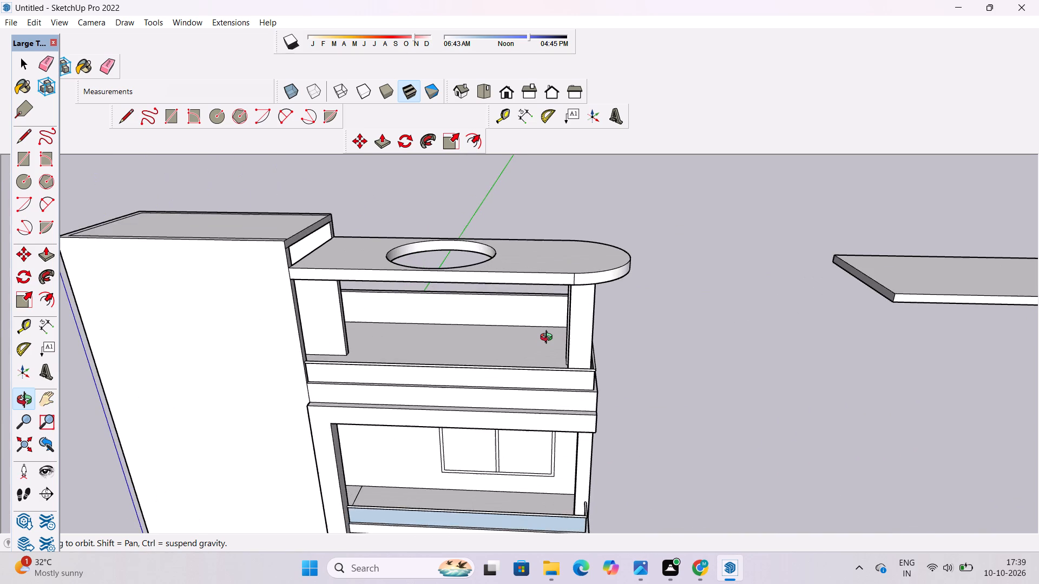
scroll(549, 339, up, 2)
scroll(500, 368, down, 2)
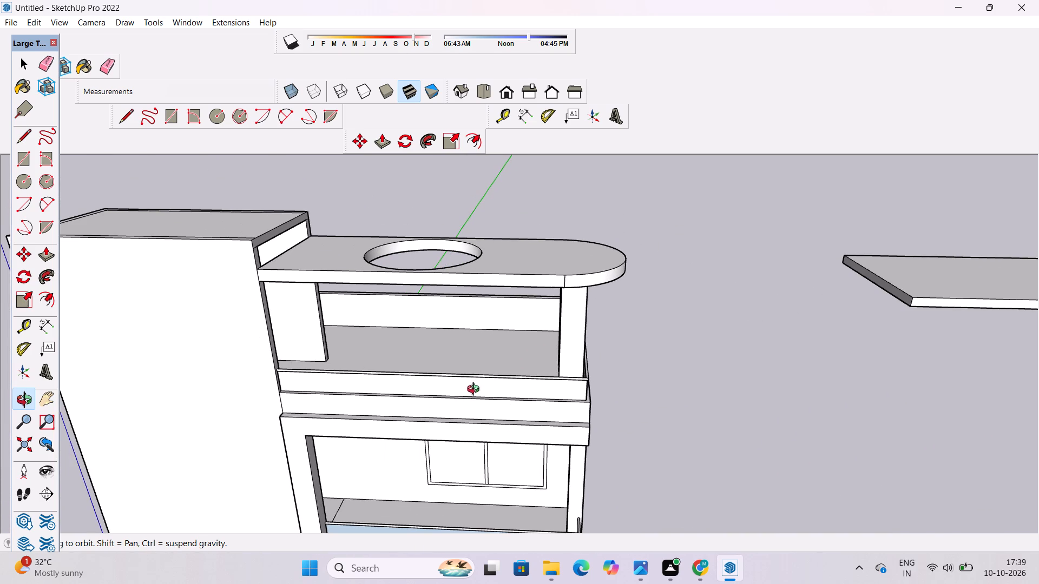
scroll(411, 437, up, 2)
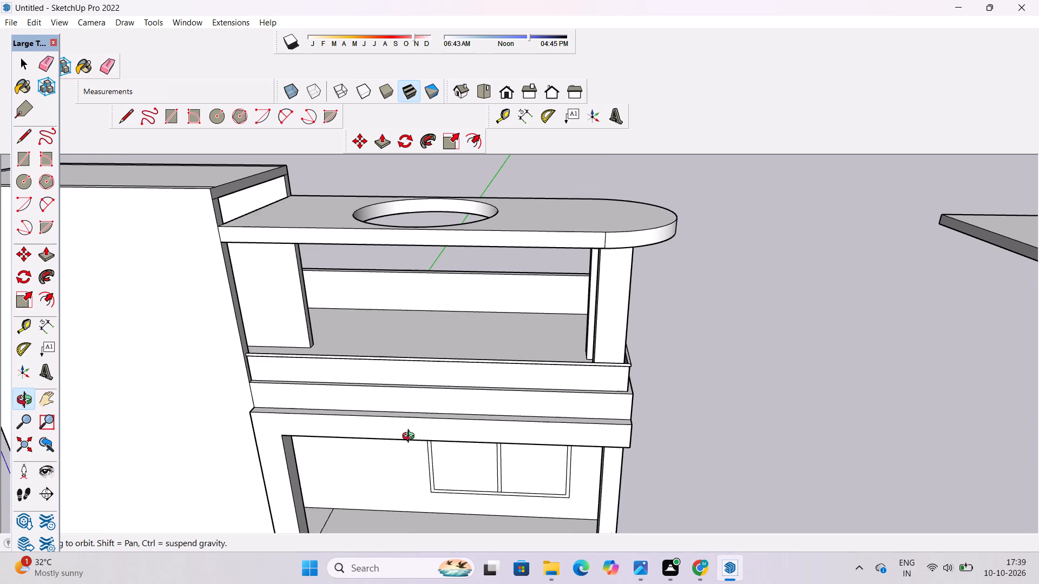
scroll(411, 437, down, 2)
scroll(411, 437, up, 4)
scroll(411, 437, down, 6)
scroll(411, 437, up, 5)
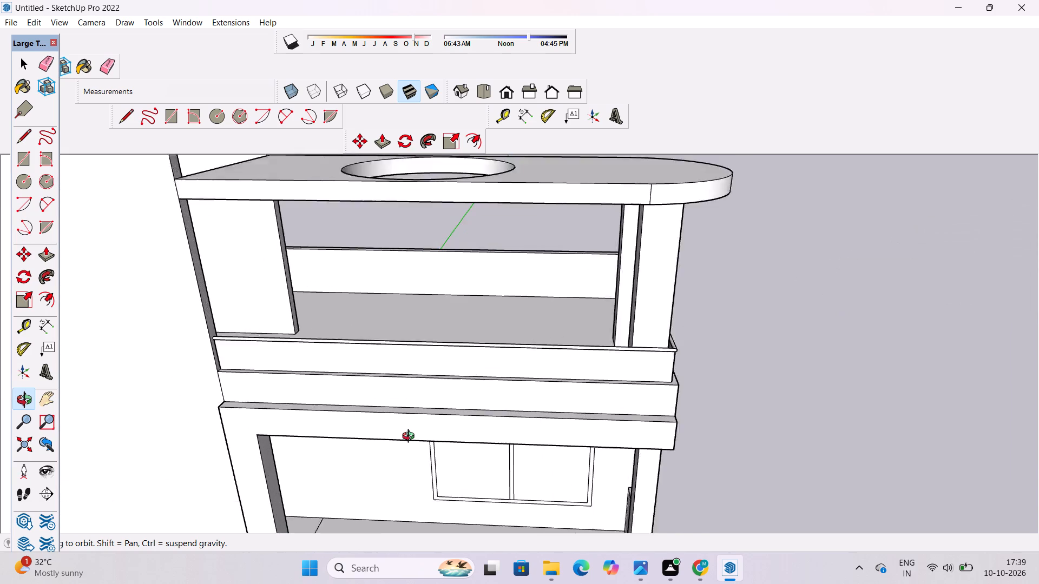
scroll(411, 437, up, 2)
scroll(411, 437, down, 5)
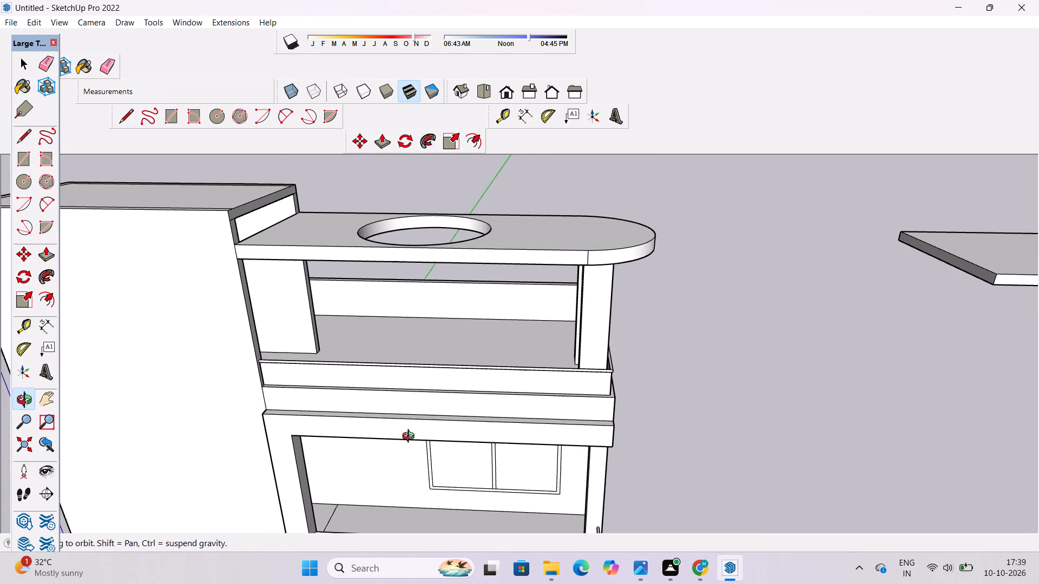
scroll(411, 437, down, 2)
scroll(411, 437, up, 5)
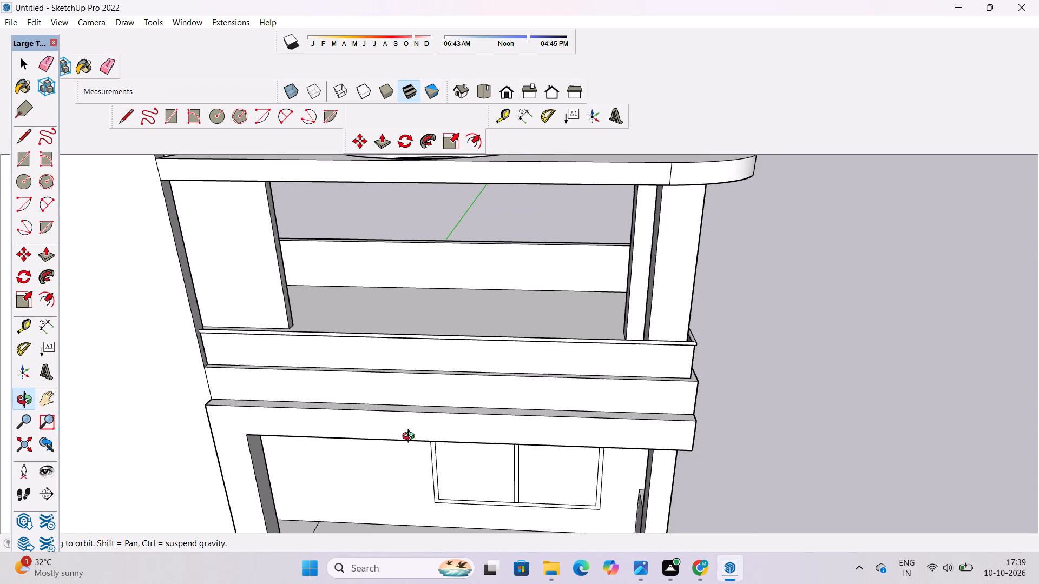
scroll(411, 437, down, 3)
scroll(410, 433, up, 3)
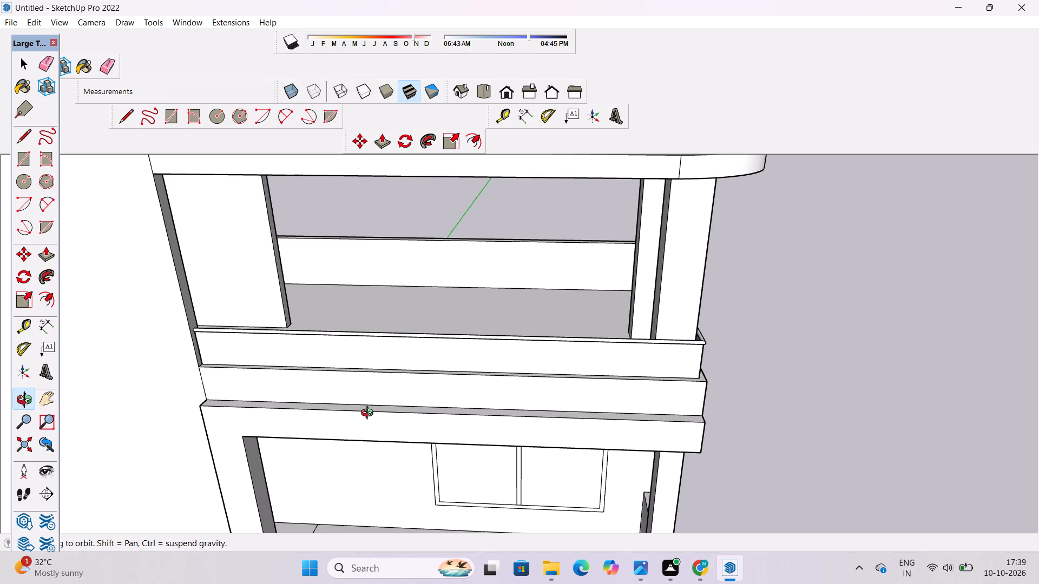
Examine the upper front facade, from the roof slab with the round opening down past the terrace parapet to the first-floor balcony.
scroll(370, 414, down, 5)
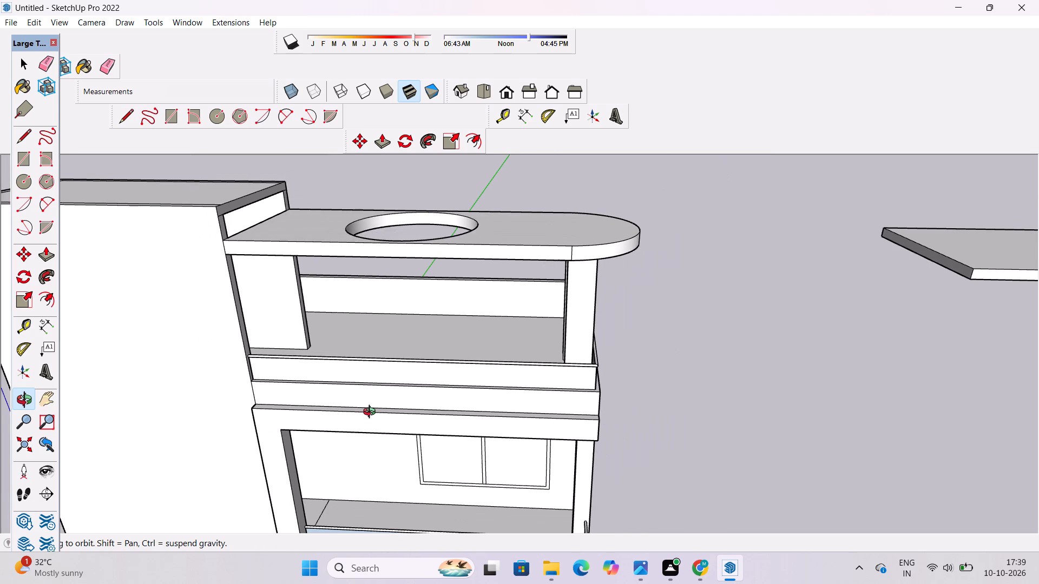
scroll(372, 413, up, 2)
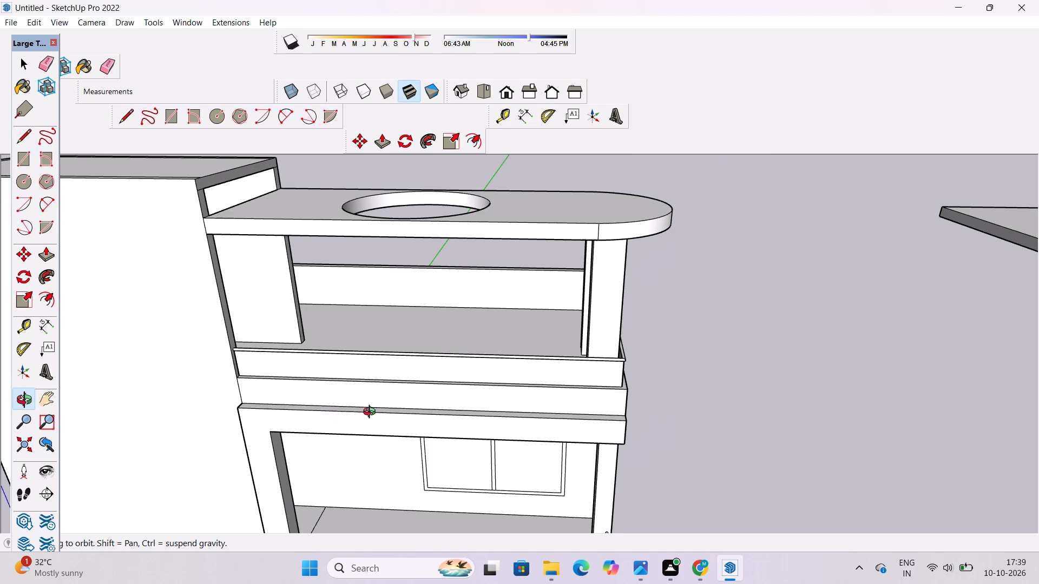
scroll(376, 408, up, 1)
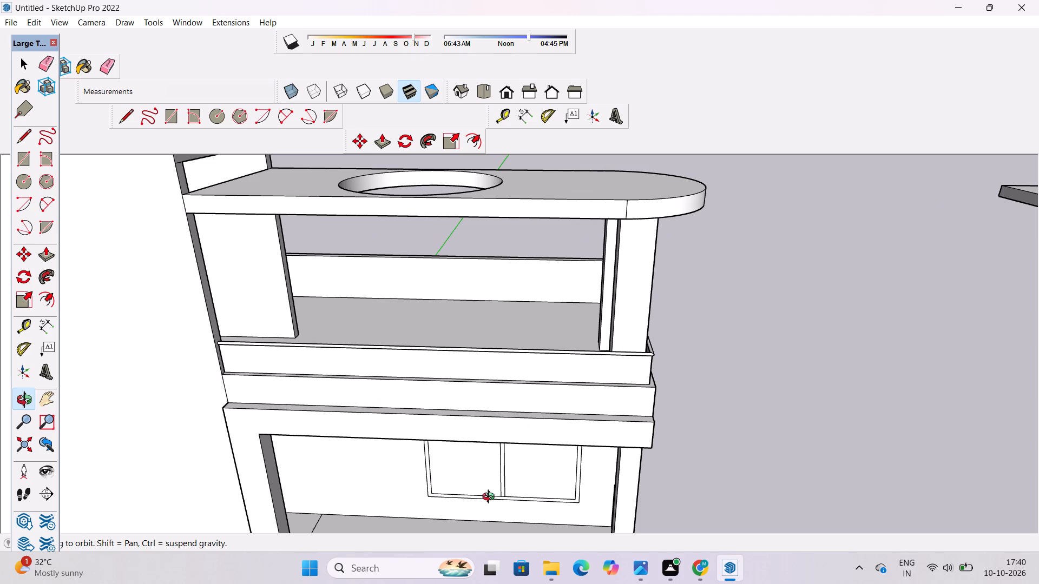
scroll(317, 340, down, 6)
scroll(317, 354, up, 5)
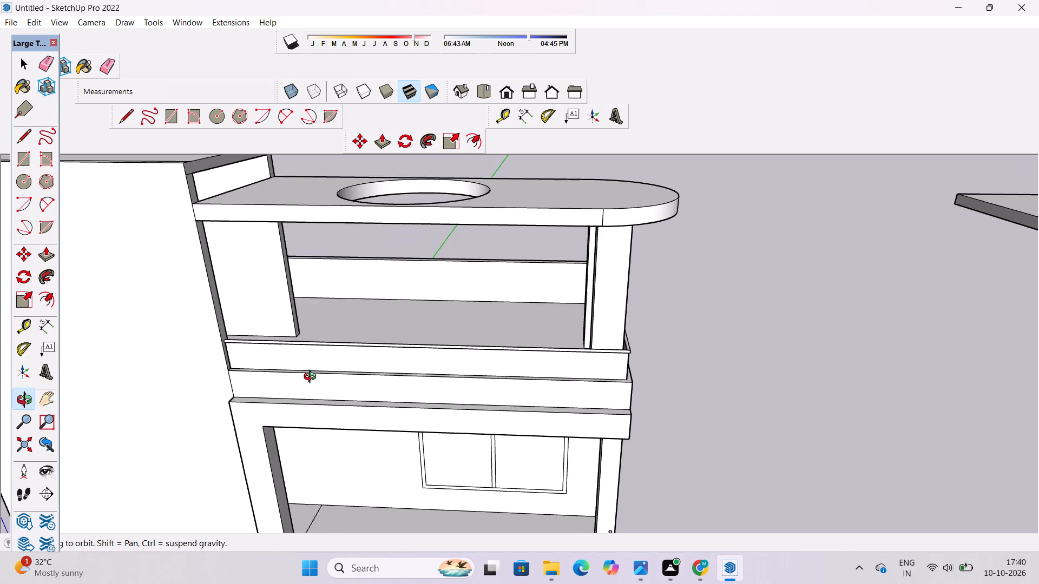
drag(312, 378, 319, 349)
scroll(320, 338, down, 4)
drag(321, 339, 326, 380)
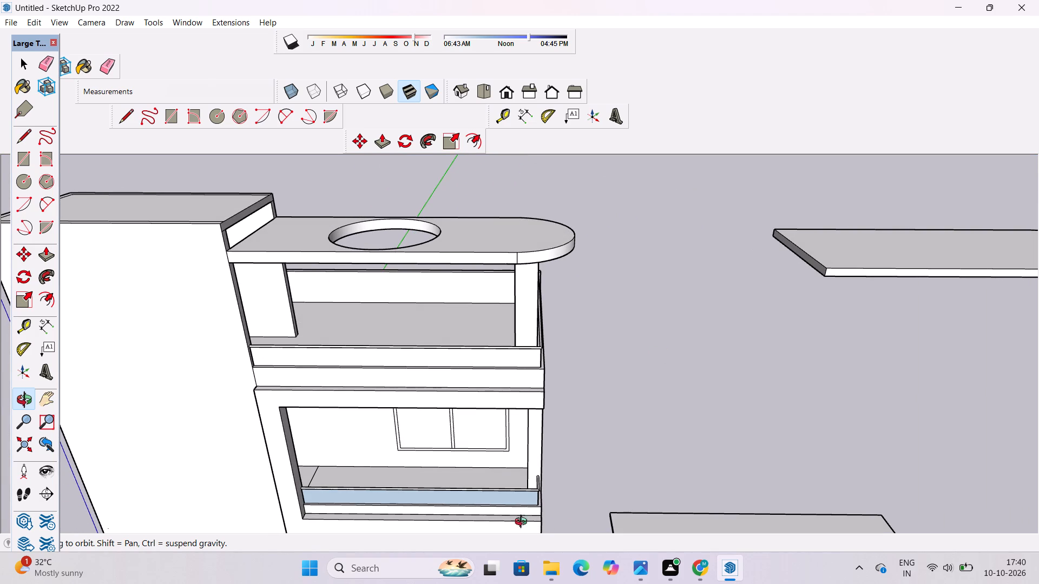
scroll(394, 351, down, 2)
scroll(394, 360, up, 1)
shift+drag(394, 391, 402, 409)
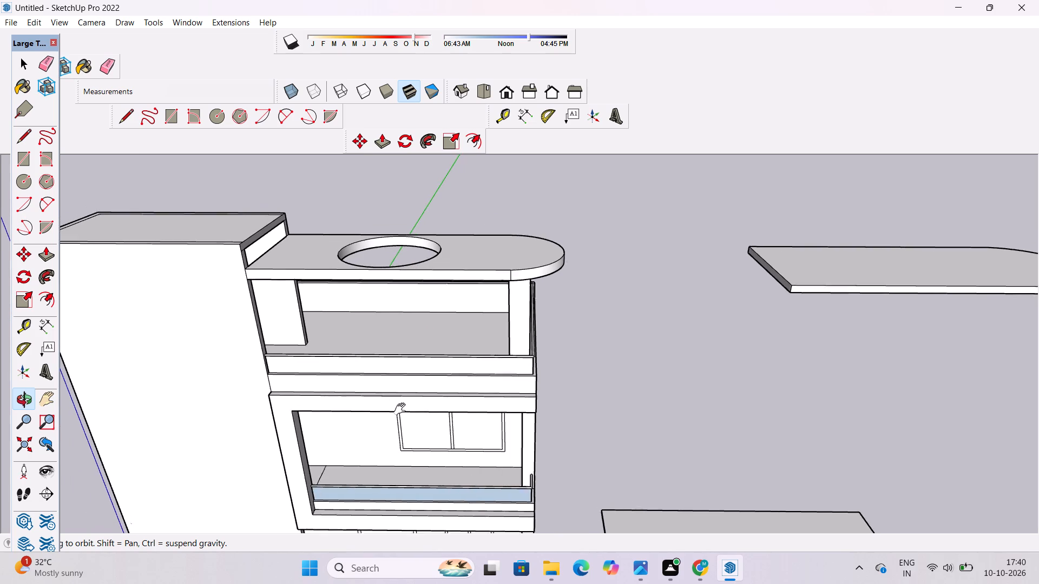
shift+drag(402, 409, 404, 414)
shift+drag(404, 419, 404, 387)
scroll(401, 381, down, 1)
shift+drag(401, 383, 406, 364)
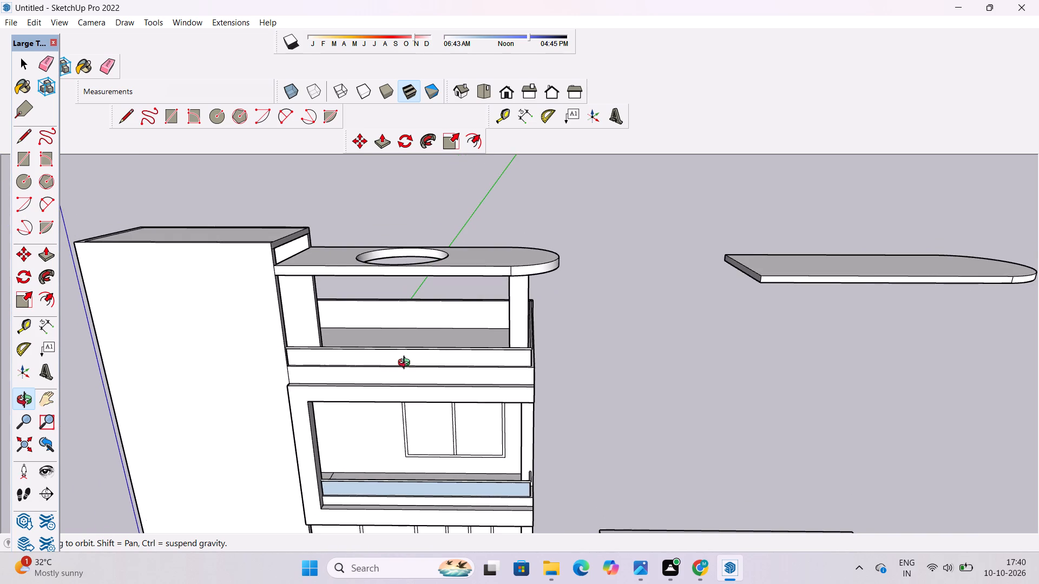
scroll(407, 362, down, 3)
shift+drag(435, 353, 423, 367)
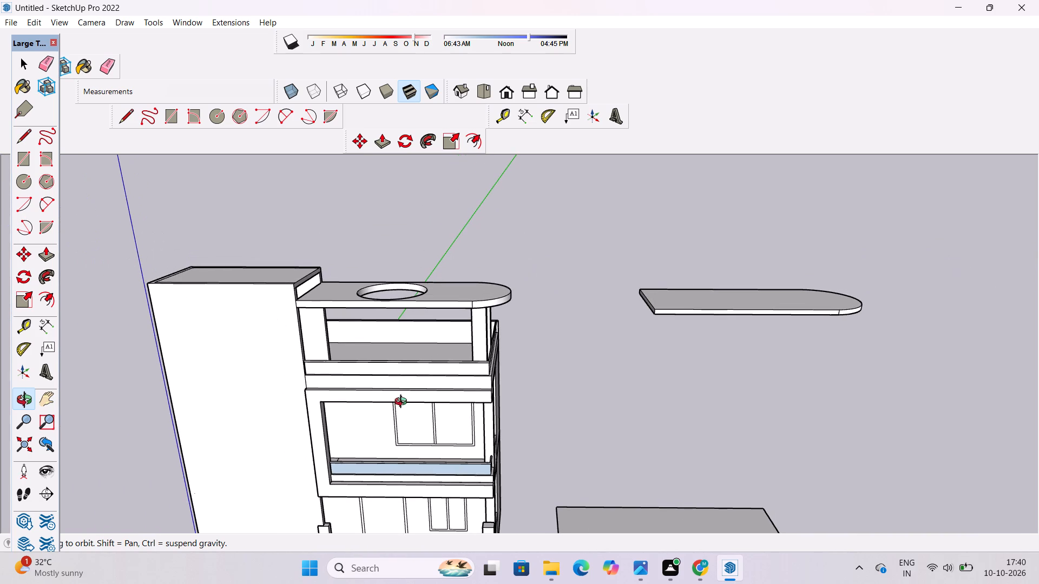
shift+drag(394, 420, 408, 455)
scroll(408, 455, up, 3)
shift+drag(387, 438, 392, 373)
scroll(389, 374, up, 2)
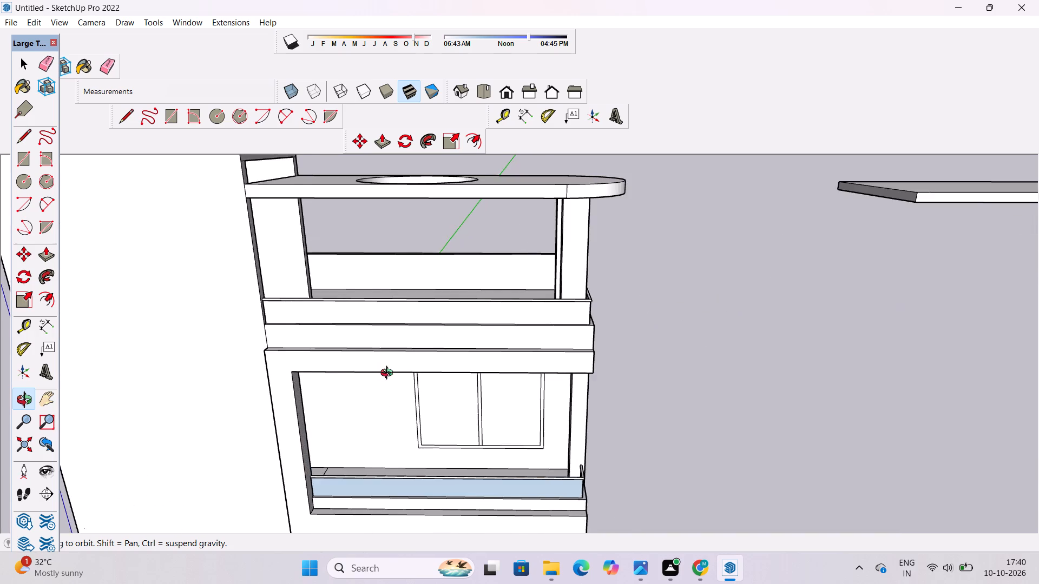
Erase the two short horizontal seam lines near the top of the first-floor balcony frame's narrow side face, beside the tall blank wall.
drag(592, 378, 436, 407)
scroll(419, 410, down, 3)
drag(422, 384, 732, 337)
scroll(606, 350, up, 4)
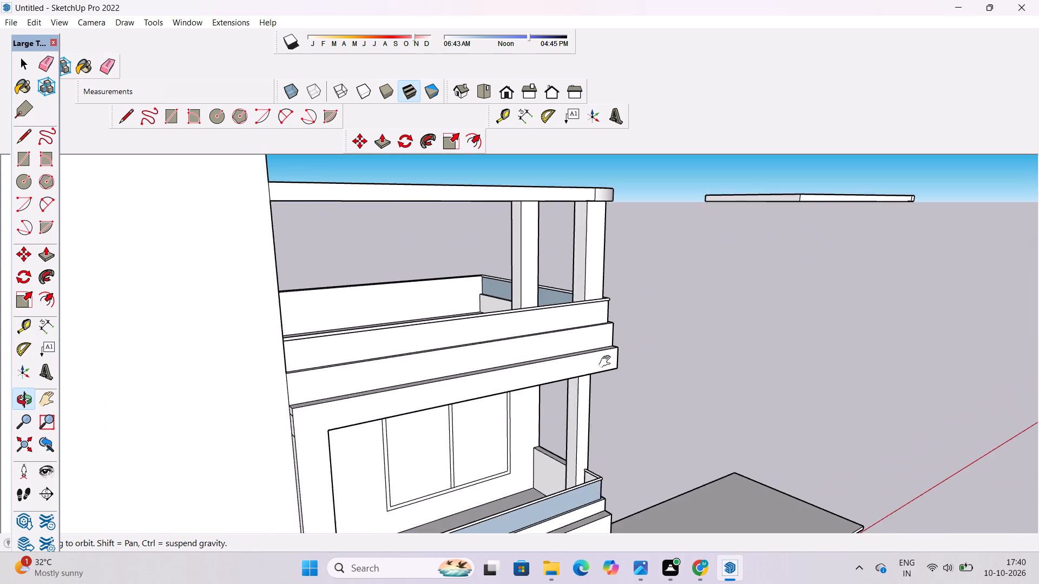
shift+drag(607, 364, 595, 292)
scroll(190, 390, up, 3)
shift+drag(266, 380, 307, 314)
drag(321, 312, 385, 355)
scroll(398, 334, up, 4)
shift+drag(443, 339, 407, 331)
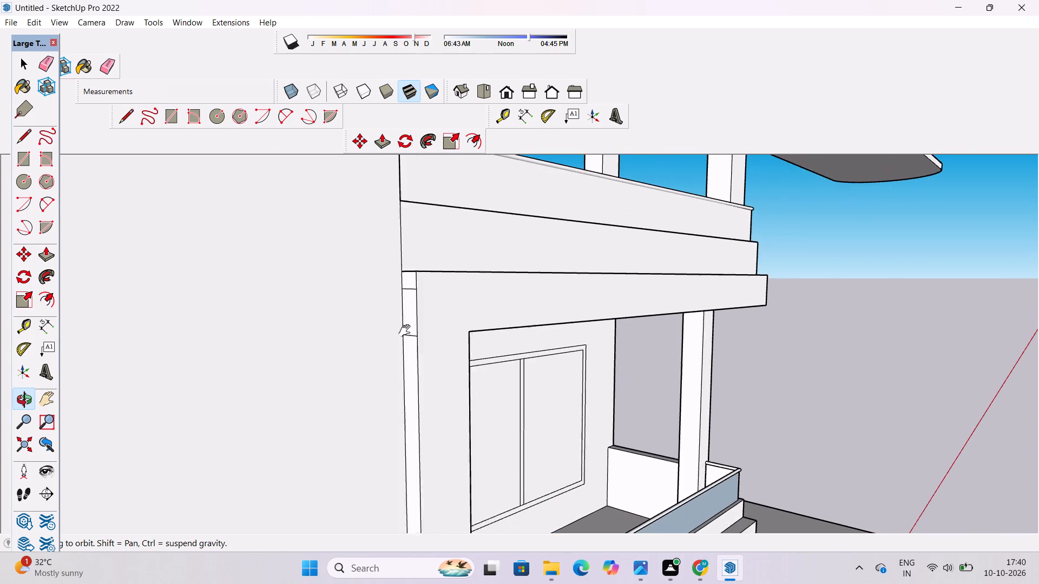
shift+drag(407, 331, 388, 331)
drag(380, 333, 407, 350)
key(e)
scroll(360, 322, up, 5)
drag(385, 266, 385, 311)
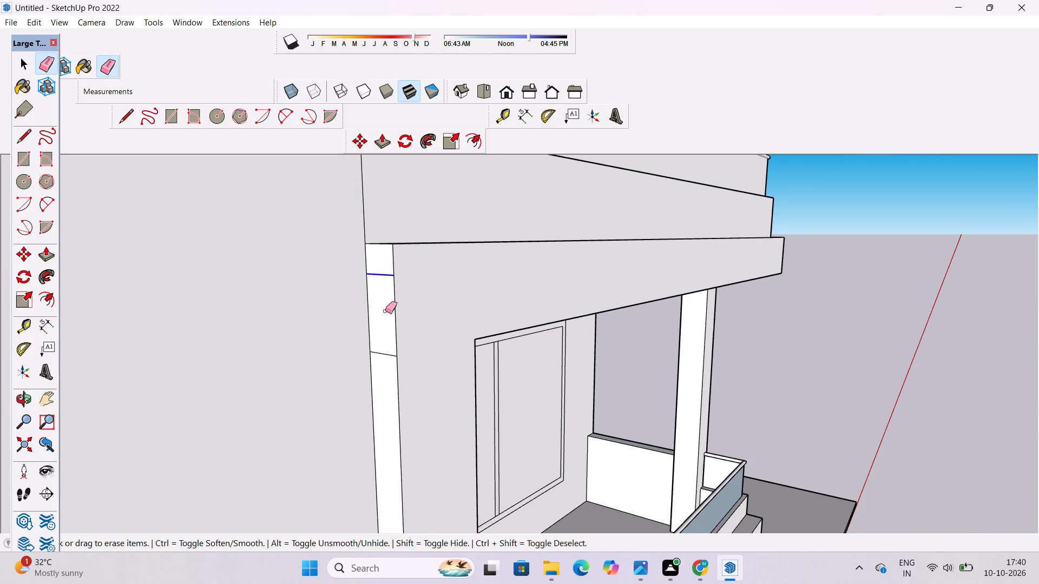
drag(385, 311, 389, 359)
key(space)
Examine the house's front and open side from the ground-floor porch up to the roof slab.
key(o)
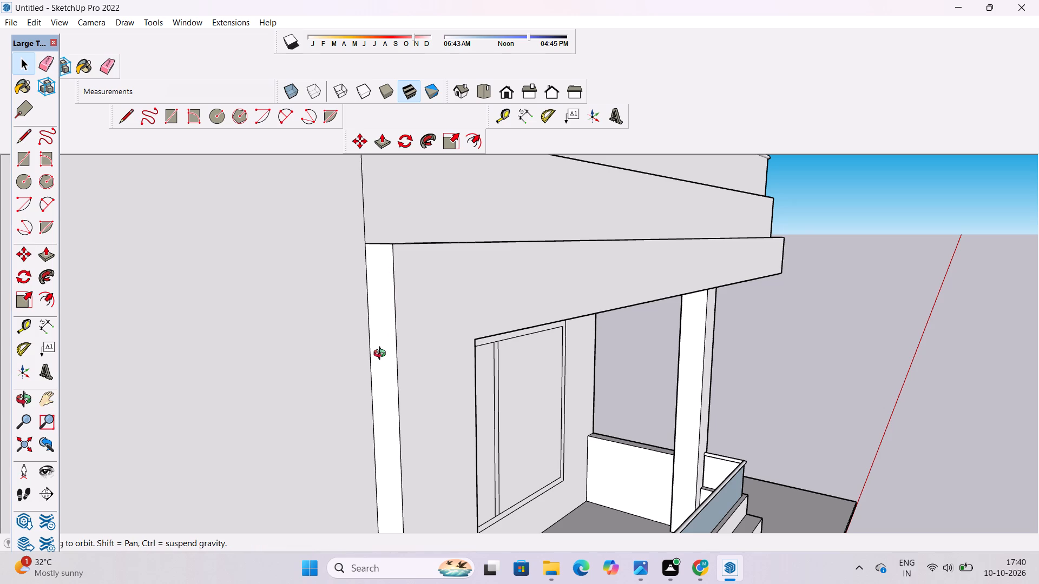
scroll(301, 196, down, 13)
drag(336, 310, 336, 224)
scroll(350, 235, down, 7)
drag(534, 316, 394, 141)
scroll(432, 319, up, 4)
shift+drag(495, 306, 356, 242)
scroll(355, 238, down, 5)
drag(367, 227, 380, 369)
scroll(408, 282, up, 2)
drag(430, 273, 312, 300)
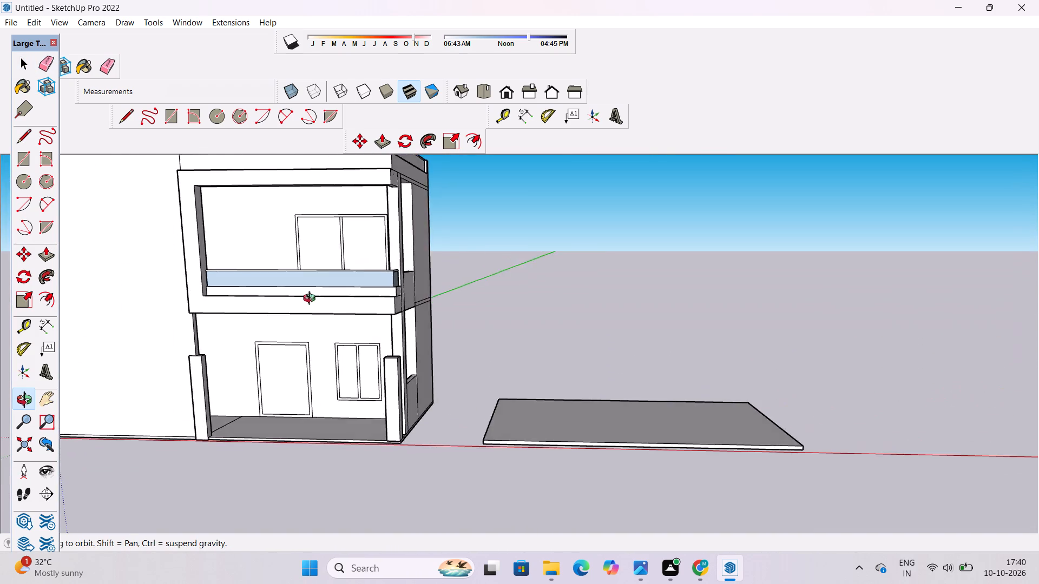
shift+drag(313, 296, 378, 337)
drag(384, 336, 280, 326)
scroll(300, 289, down, 5)
drag(351, 277, 344, 340)
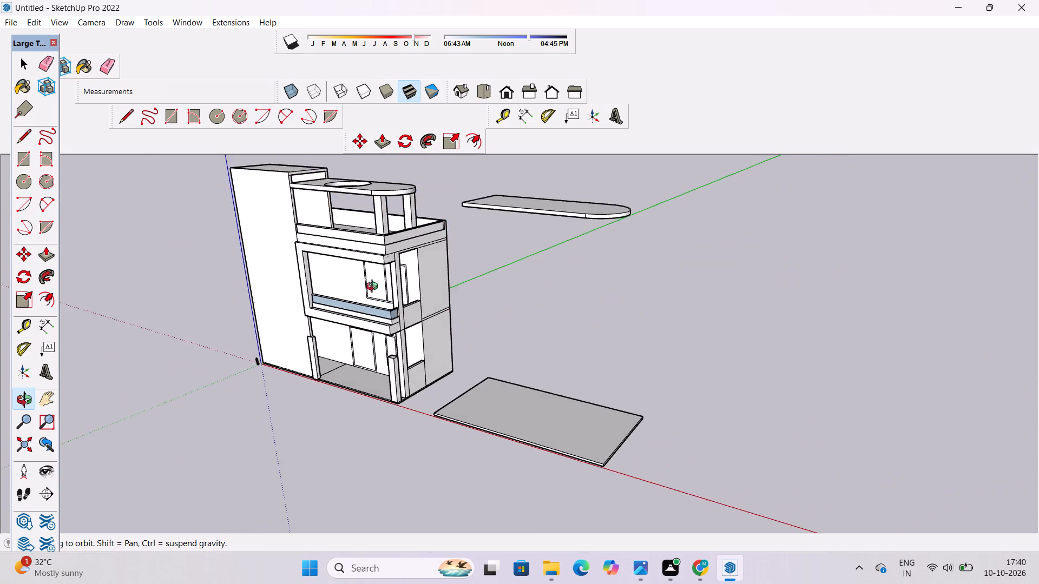
Examine the outer corner where the first-floor balcony frame meets the terrace bands and the side column.
scroll(374, 288, up, 8)
shift+drag(403, 245, 365, 320)
scroll(385, 301, up, 9)
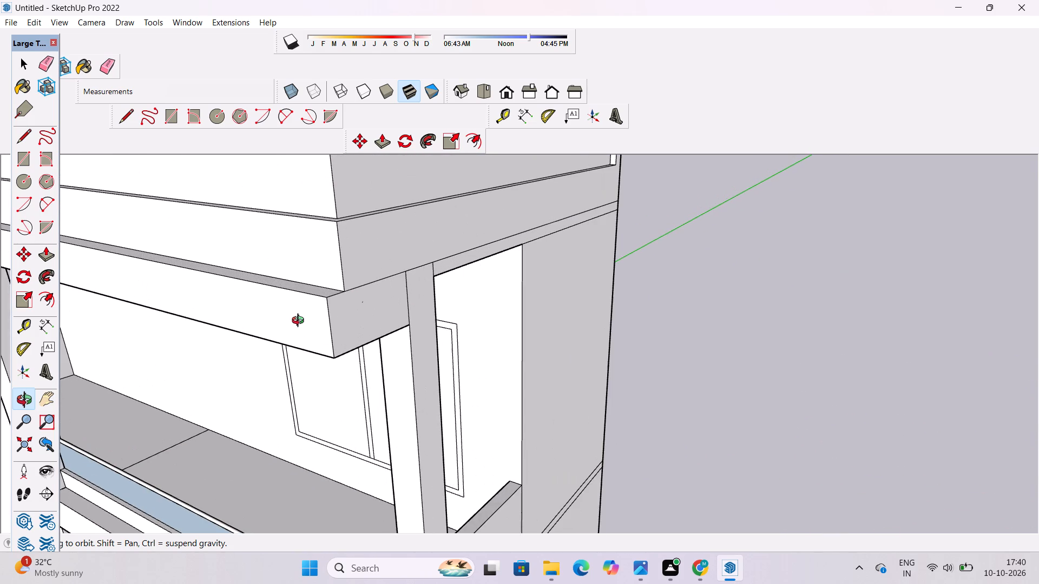
drag(300, 322, 370, 322)
drag(358, 324, 389, 317)
scroll(371, 306, down, 3)
shift+drag(382, 323, 369, 322)
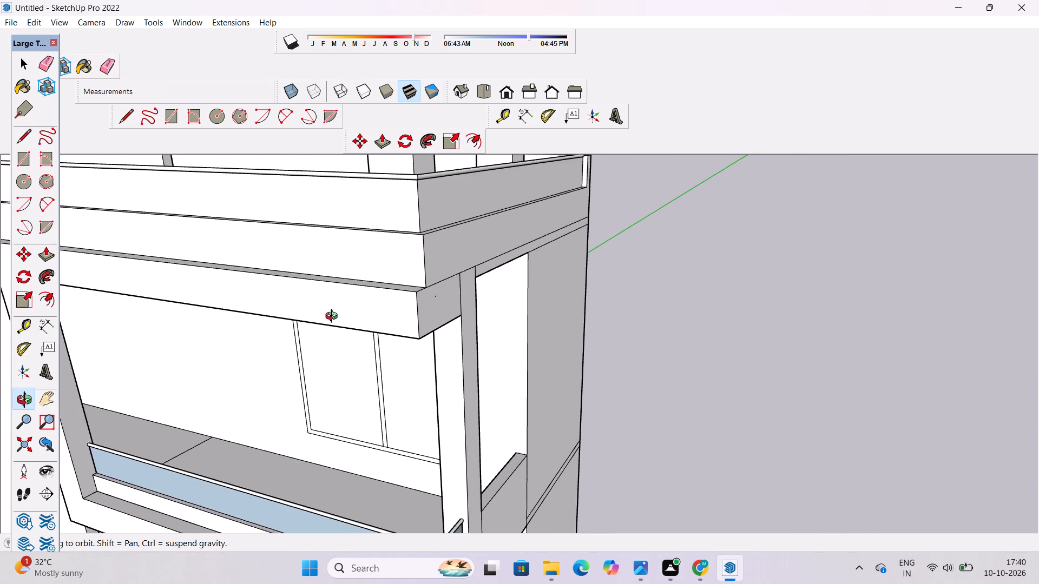
scroll(308, 311, down, 5)
drag(297, 317, 423, 285)
scroll(423, 285, down, 6)
shift+drag(413, 298, 411, 266)
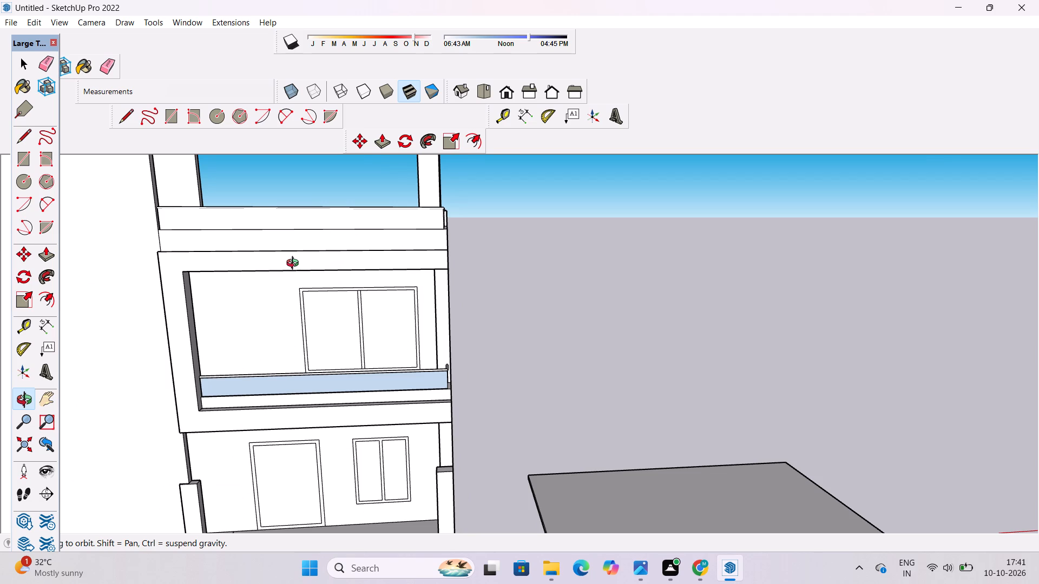
Examine the whole house from the front, including the first-floor balcony railing and the porch door, window and low piers.
scroll(292, 267, down, 2)
shift+drag(292, 306, 306, 298)
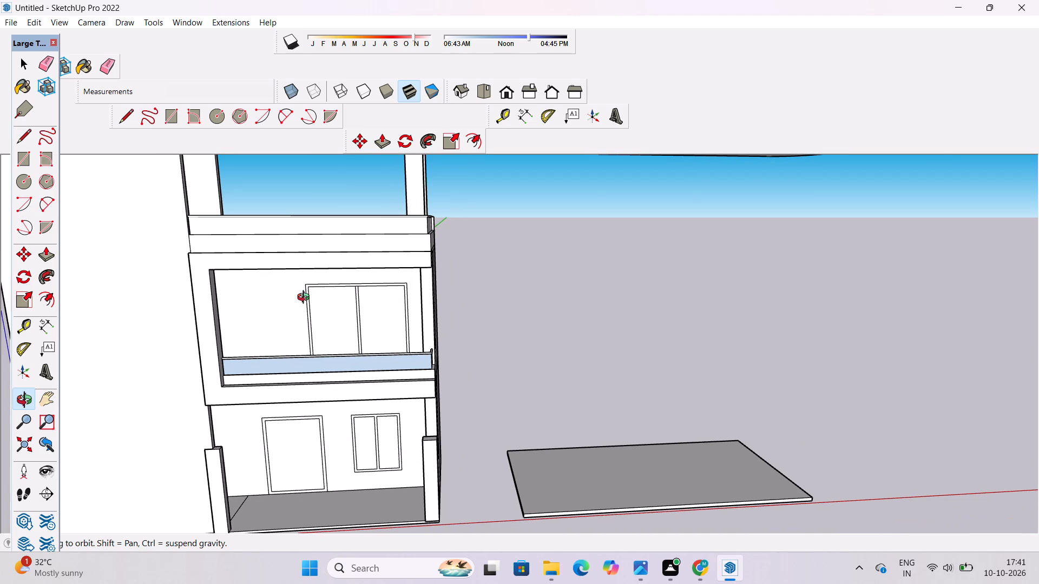
scroll(312, 294, down, 4)
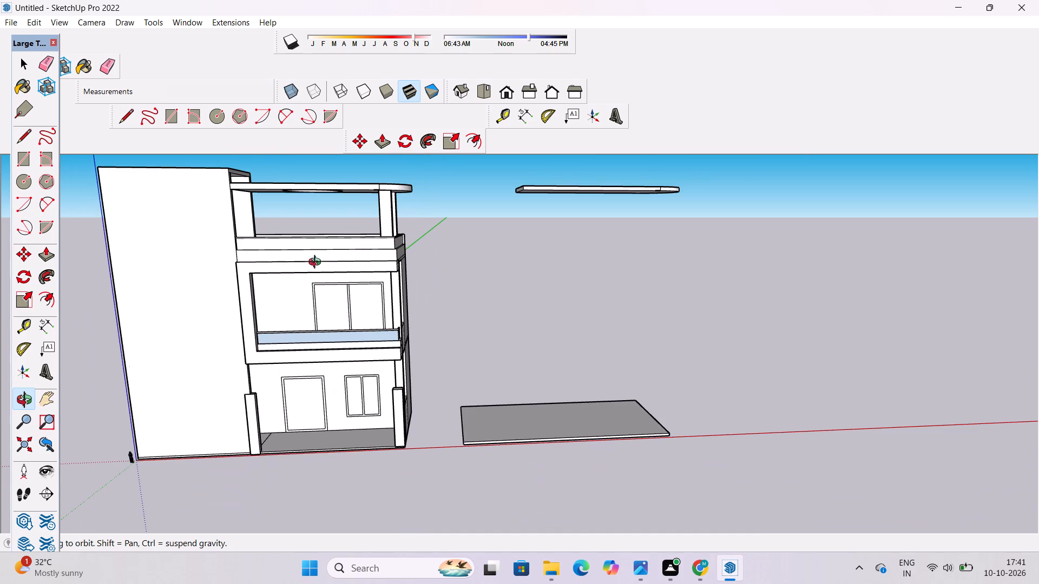
scroll(340, 276, down, 3)
drag(381, 289, 336, 336)
drag(364, 346, 310, 348)
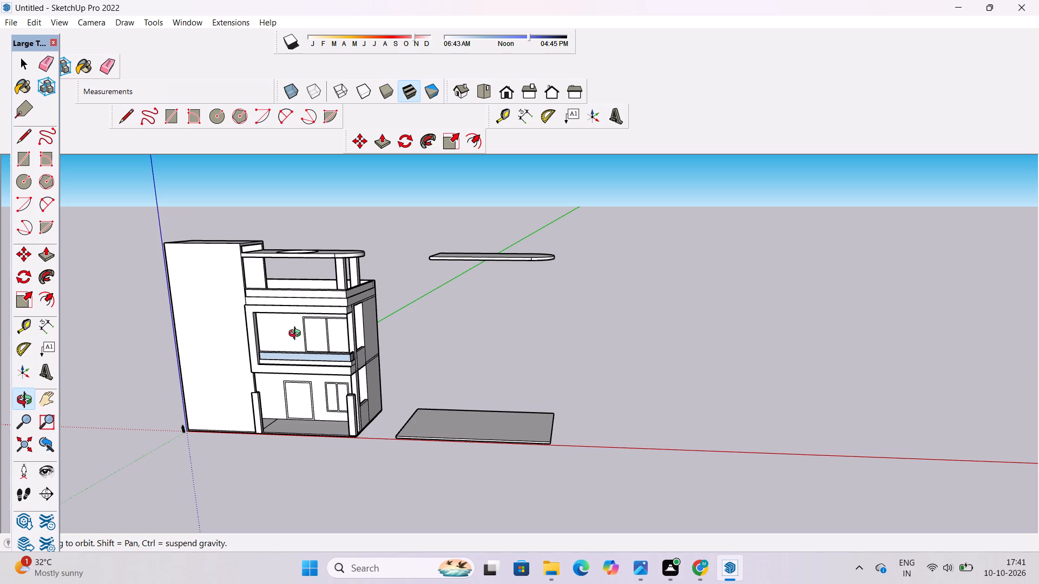
scroll(613, 258, down, 3)
shift+scroll(376, 334, up, 13)
drag(346, 370, 411, 314)
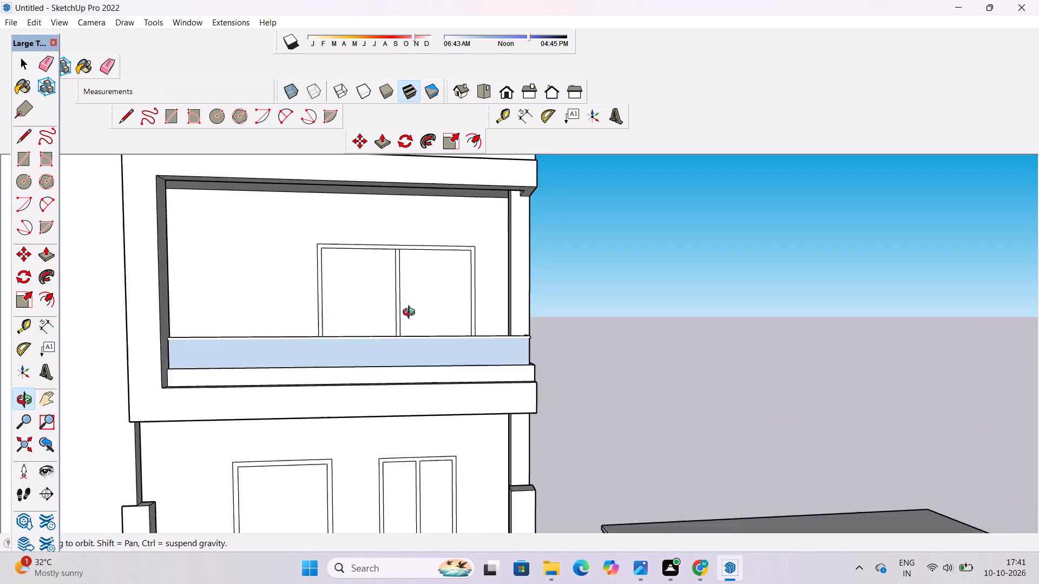
drag(411, 314, 426, 274)
scroll(426, 269, down, 1)
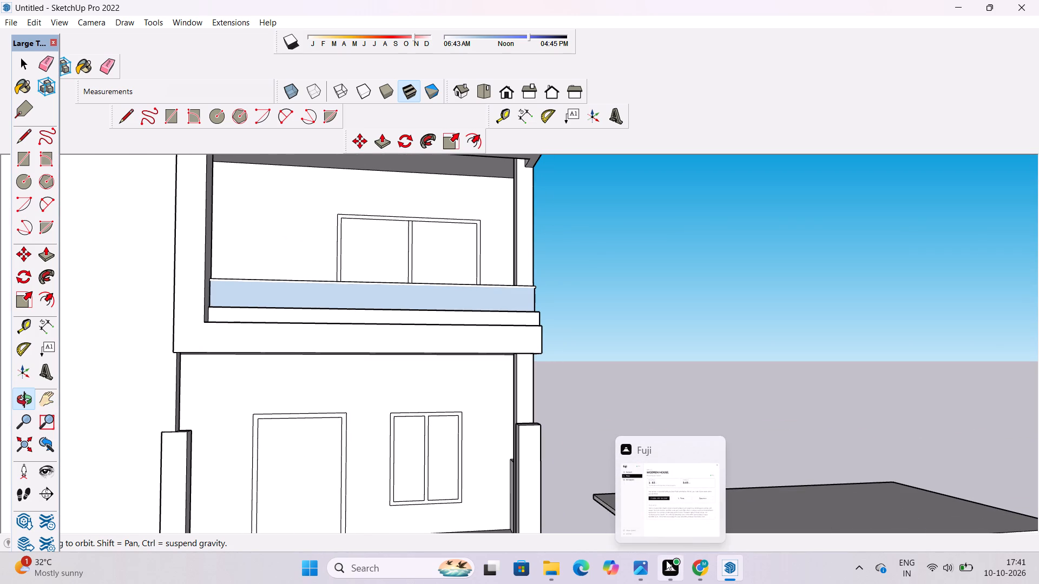
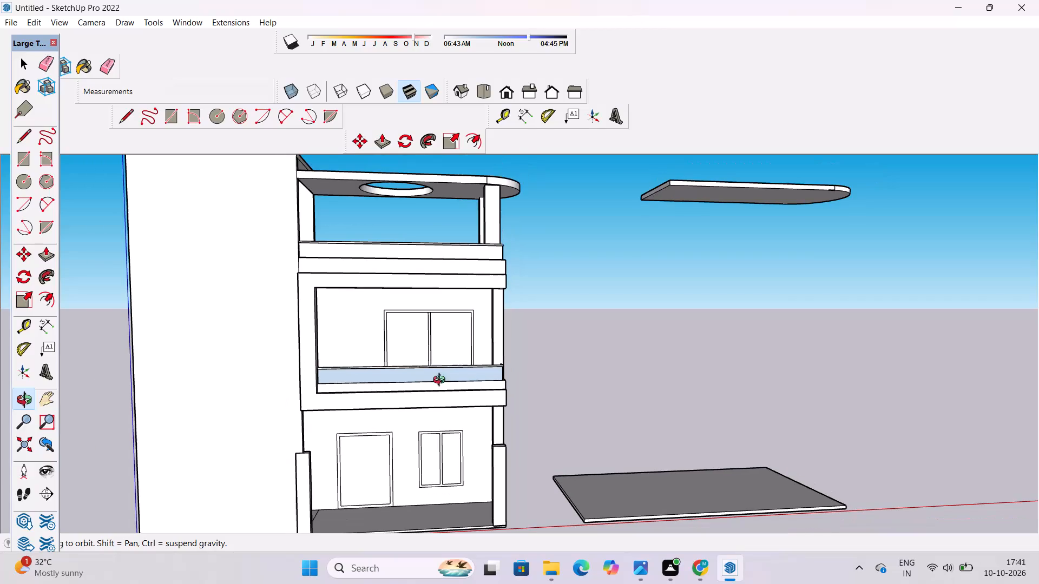
Examine the house front from several angles, from the first-floor balcony up to the roof slab.
shift+drag(443, 338, 443, 356)
scroll(442, 354, up, 2)
shift+drag(458, 336, 392, 374)
drag(435, 366, 352, 405)
scroll(384, 329, down, 4)
scroll(393, 301, up, 3)
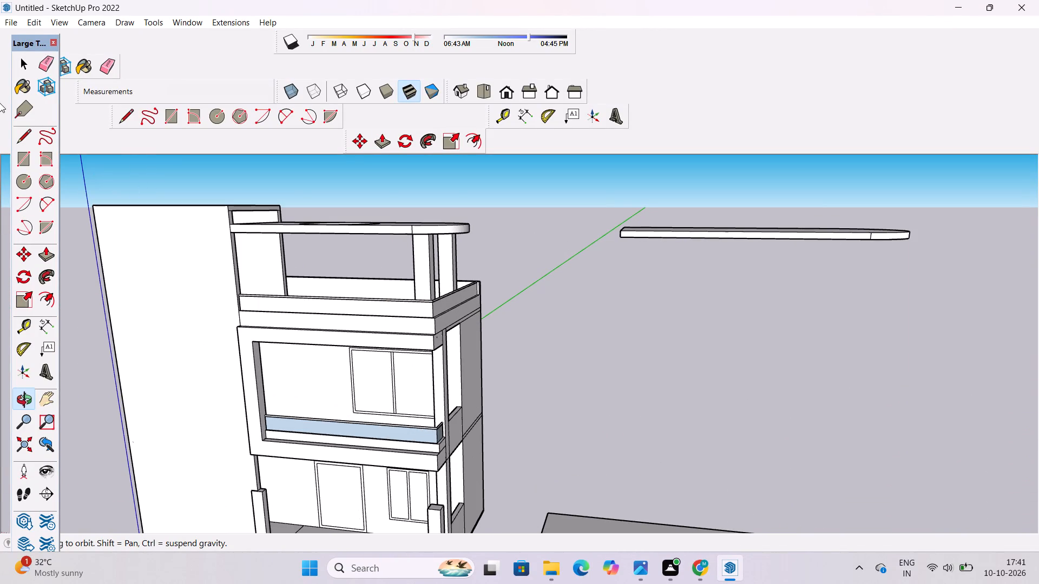
scroll(386, 264, down, 4)
shift+drag(306, 306, 382, 278)
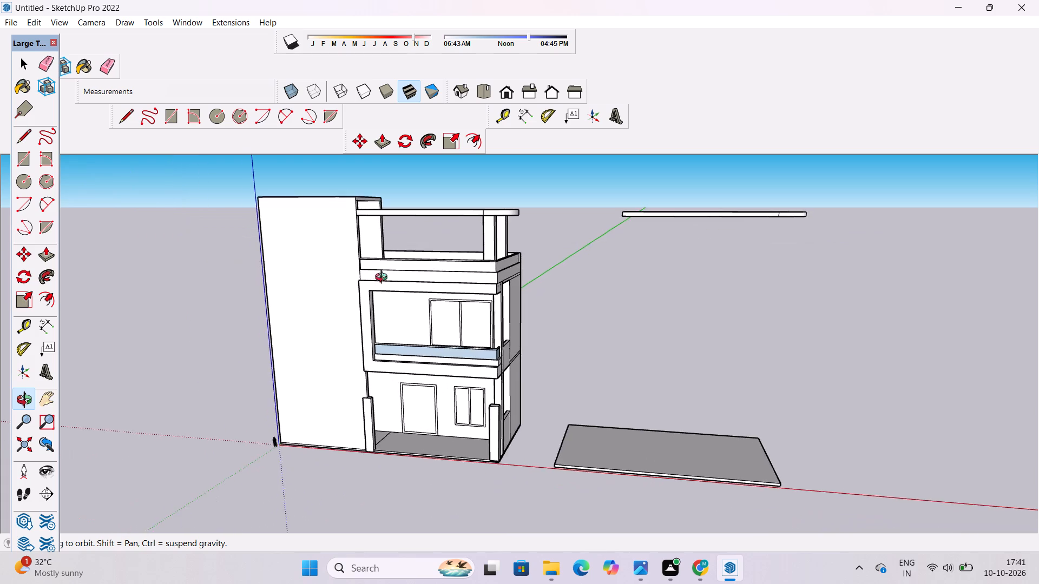
drag(395, 313, 432, 273)
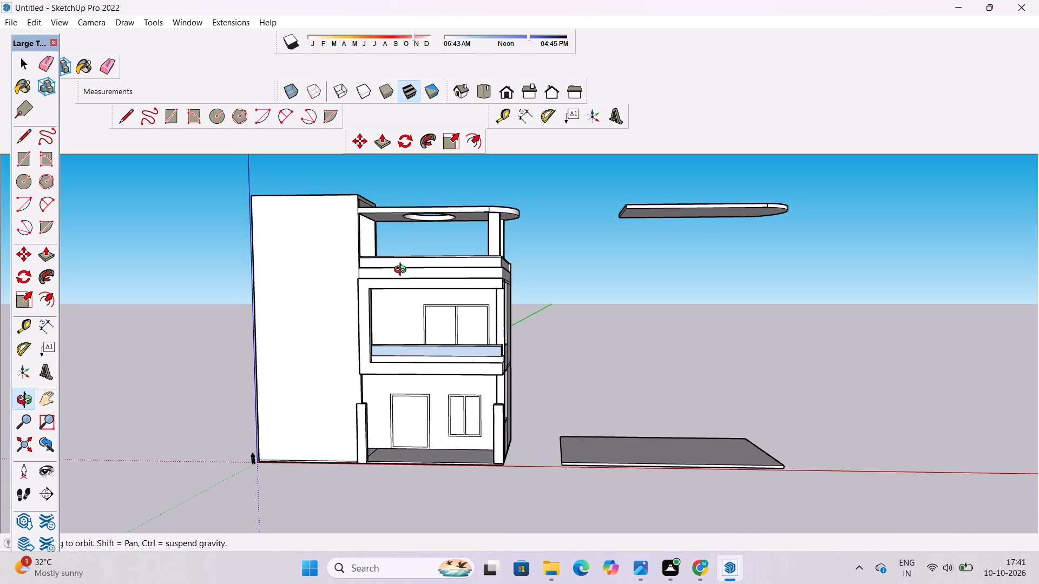
scroll(347, 340, down, 2)
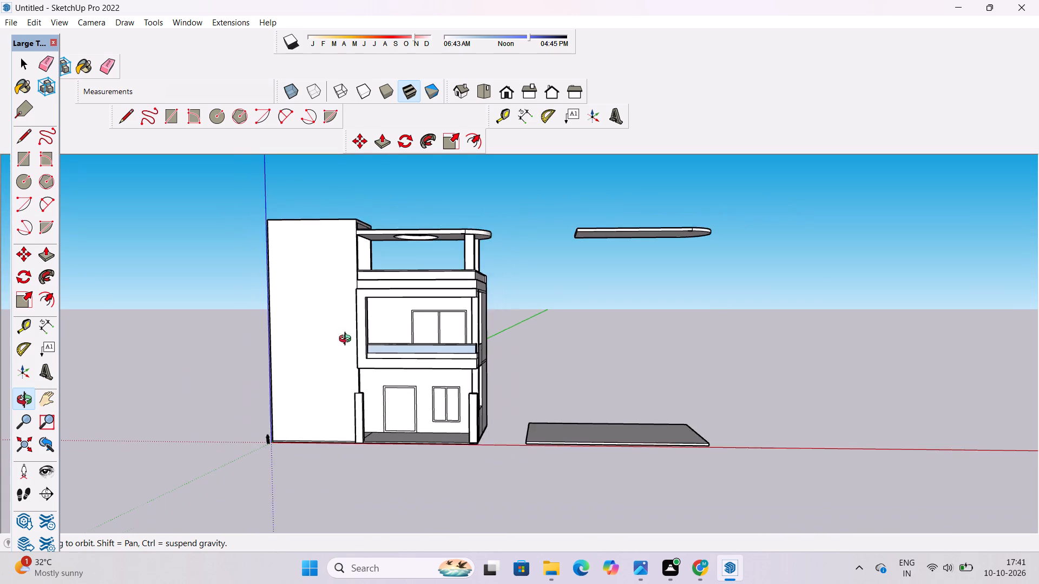
scroll(347, 340, down, 1)
drag(369, 321, 483, 404)
scroll(458, 366, up, 5)
drag(447, 383, 408, 365)
scroll(392, 361, up, 3)
shift+drag(428, 348, 321, 384)
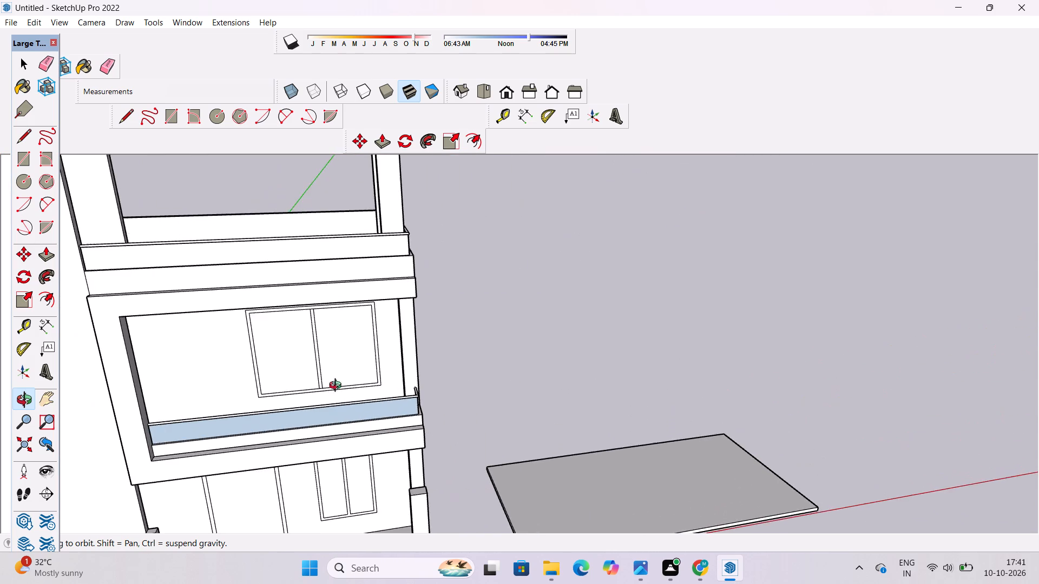
drag(367, 396, 363, 381)
scroll(344, 356, up, 4)
shift+drag(302, 371, 318, 354)
scroll(344, 337, down, 5)
Erase the two seam lines crossing the plain side wall at first-floor level, behind the open side bay.
drag(612, 289, 198, 360)
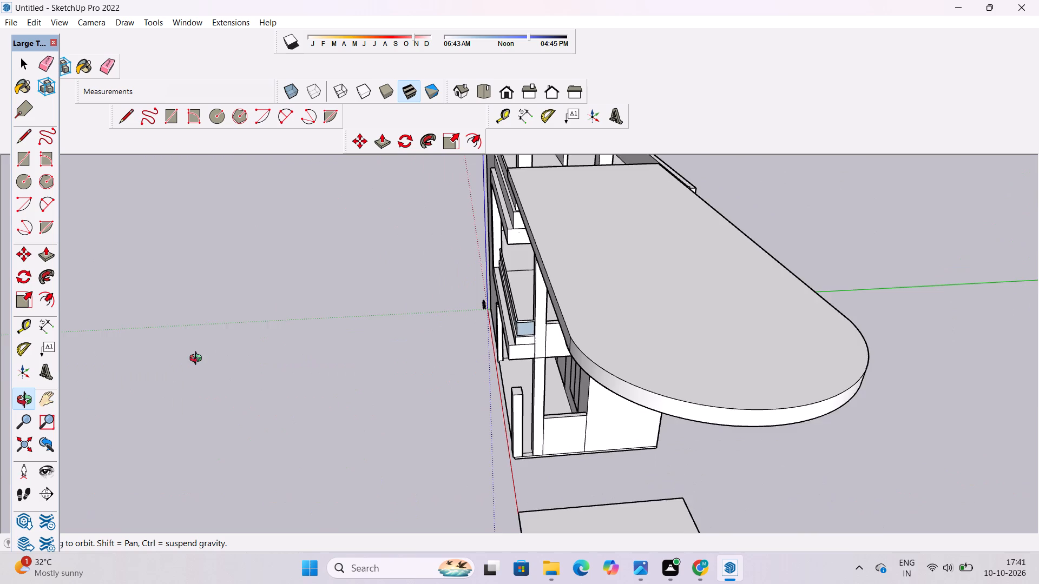
drag(198, 360, 376, 357)
scroll(489, 334, up, 4)
shift+drag(645, 335, 511, 380)
scroll(439, 400, up, 3)
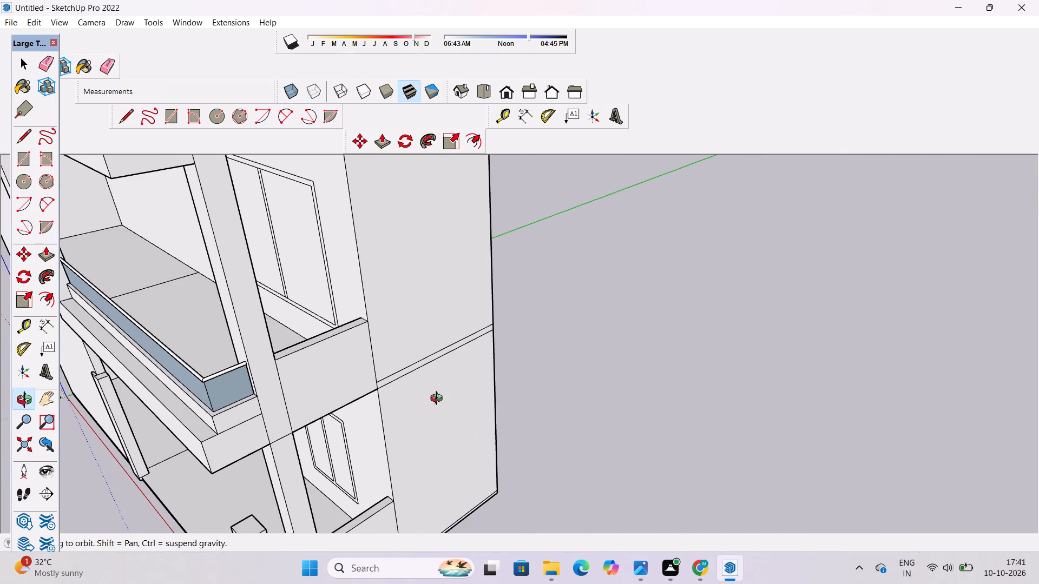
key(e)
drag(445, 348, 445, 360)
key(space)
Examine the open side bays and the whole front facade of the house.
key(o)
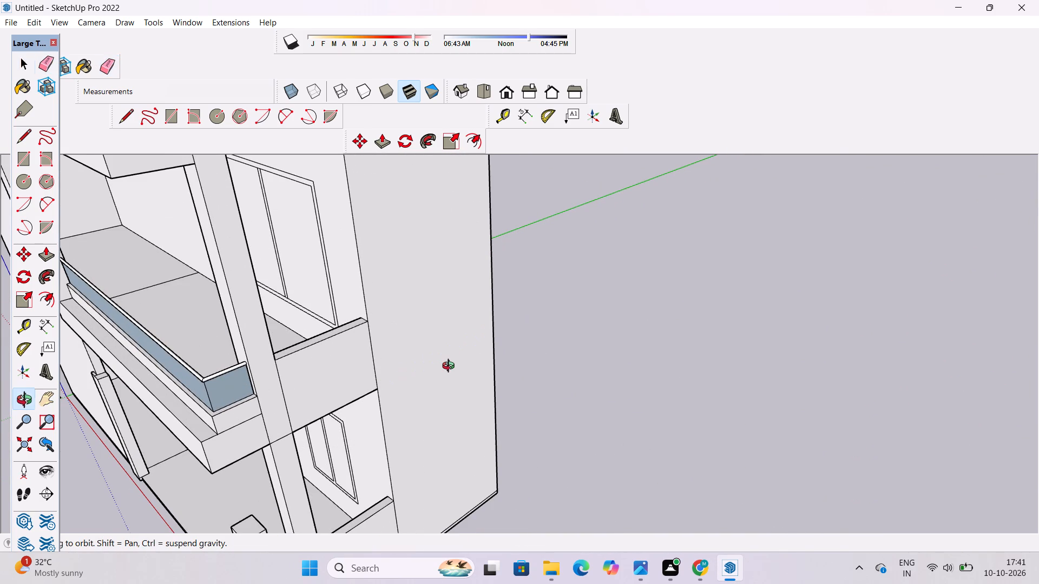
scroll(412, 345, down, 4)
drag(372, 437, 377, 436)
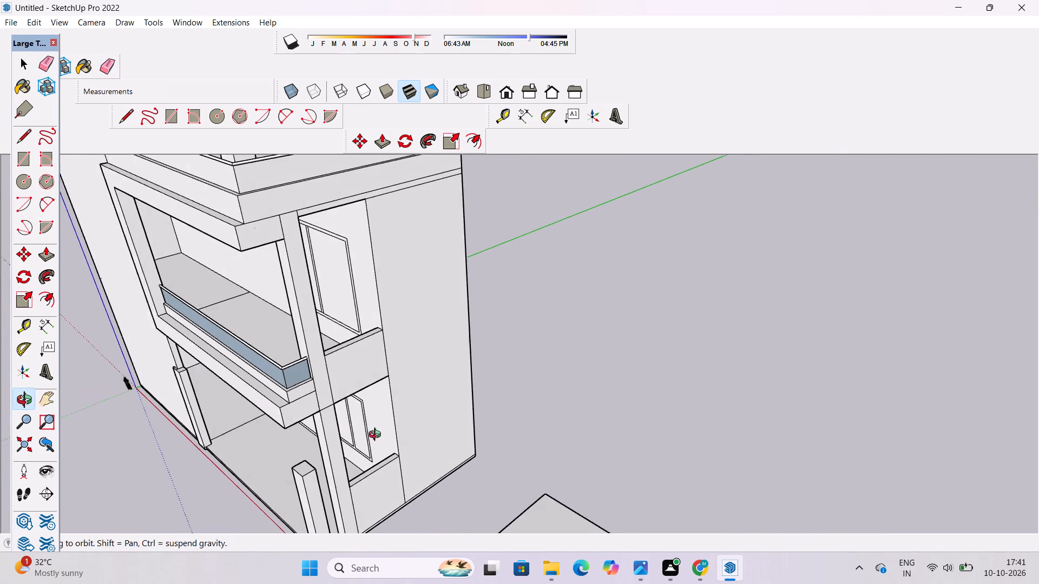
drag(377, 436, 406, 408)
scroll(442, 377, down, 4)
shift+drag(246, 441, 387, 404)
scroll(380, 416, down, 5)
shift+drag(300, 455, 364, 422)
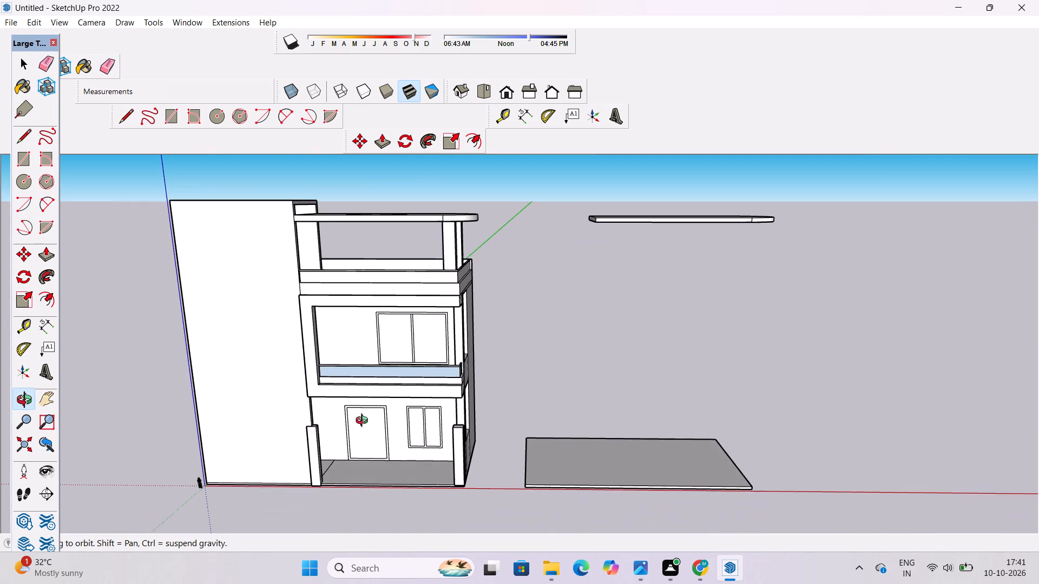
shift+drag(358, 430, 400, 391)
scroll(391, 394, up, 4)
drag(407, 412, 436, 388)
drag(436, 388, 404, 399)
scroll(402, 401, up, 4)
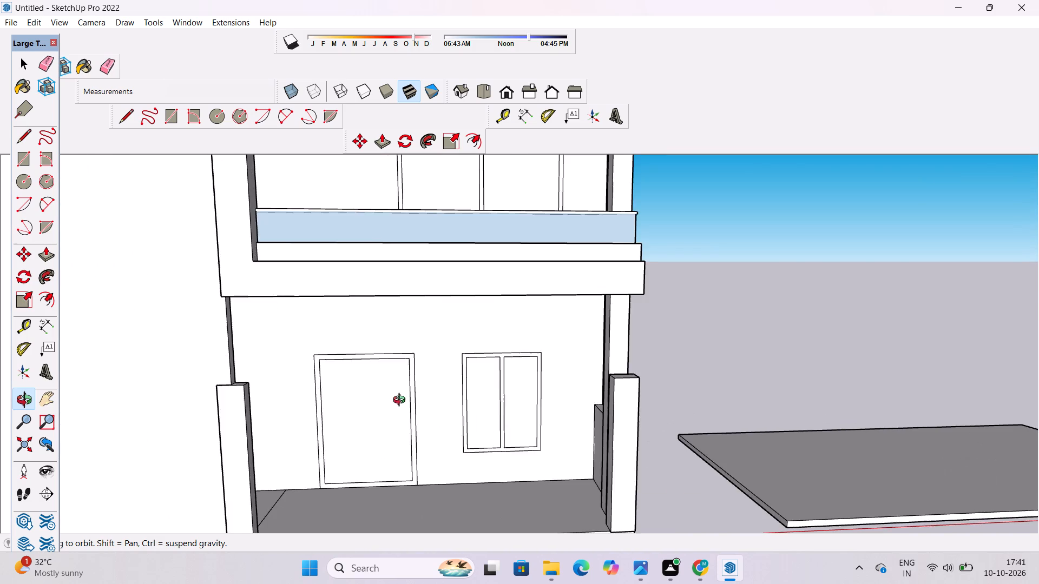
Examine the ground-floor porch with its door, window, floor and low piers, and how it sits in the whole facade.
shift+drag(453, 390, 371, 402)
drag(371, 402, 397, 412)
drag(427, 426, 396, 359)
drag(359, 320, 562, 393)
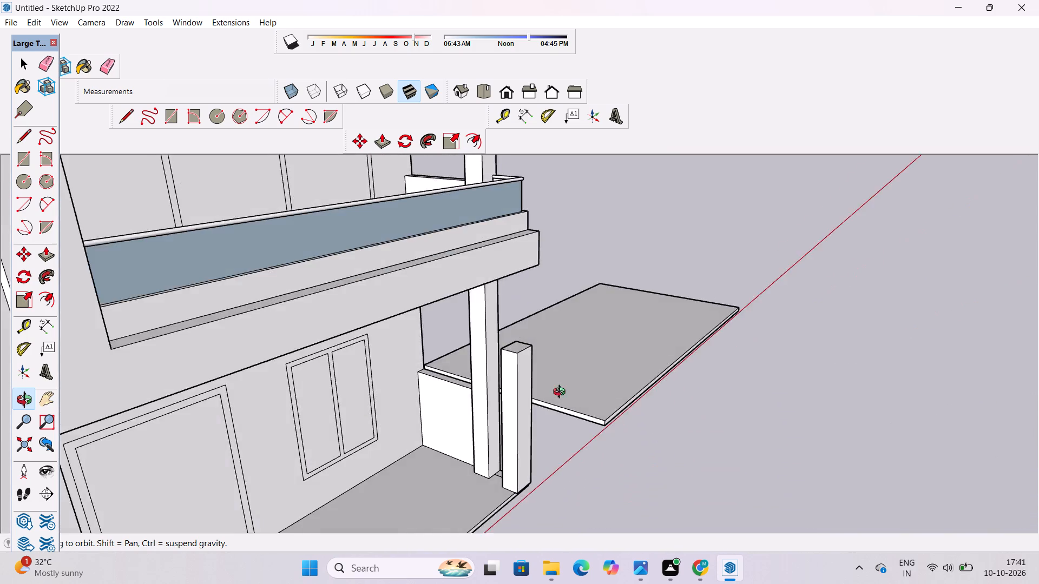
drag(562, 393, 377, 413)
scroll(364, 413, up, 1)
shift+scroll(371, 411, down, 3)
drag(391, 424, 403, 389)
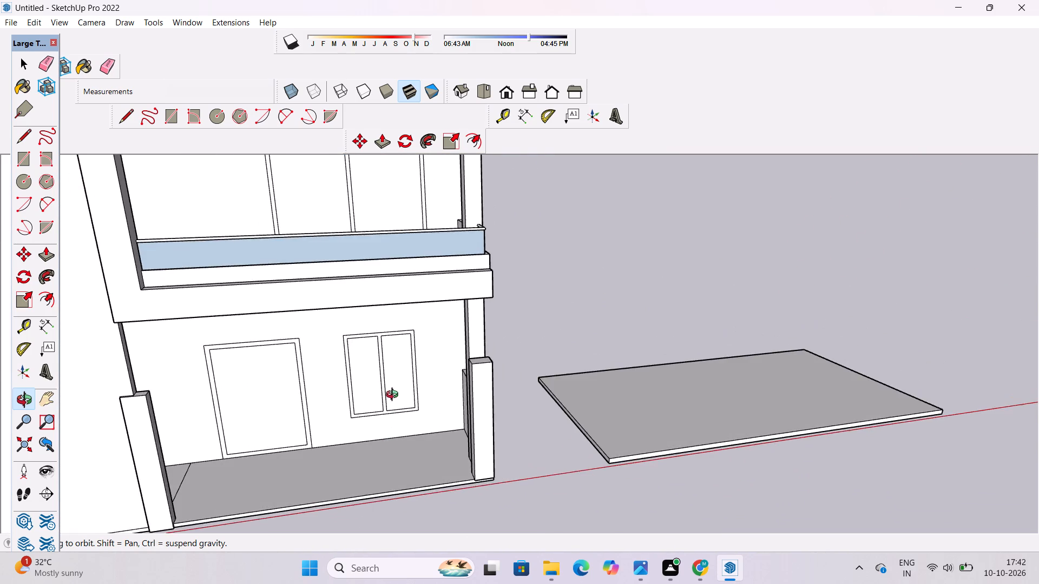
scroll(394, 396, up, 4)
scroll(390, 390, down, 4)
shift+drag(395, 377, 380, 411)
scroll(370, 414, up, 7)
shift+drag(369, 408, 376, 359)
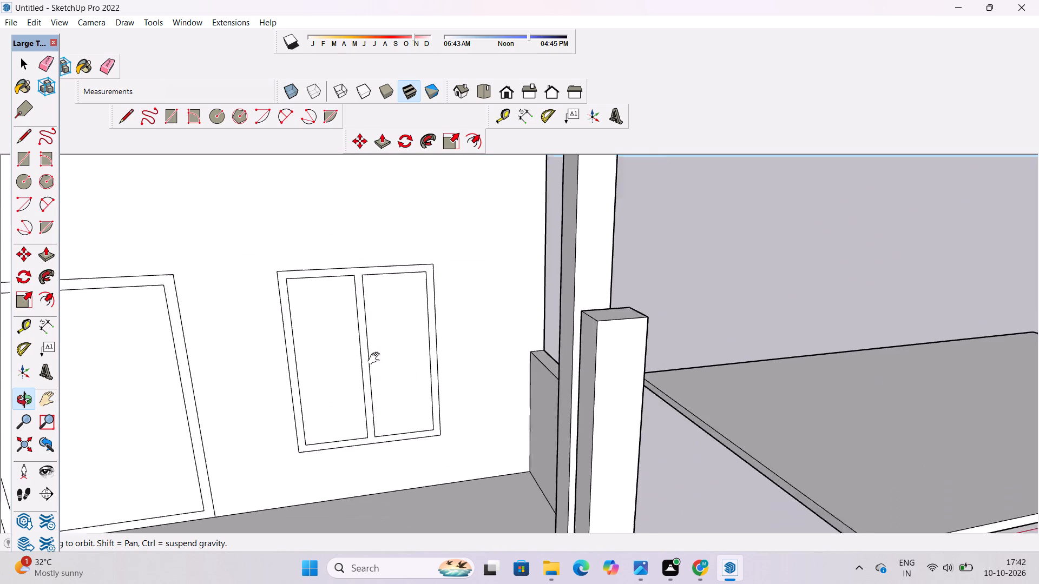
shift+drag(376, 359, 389, 329)
scroll(393, 324, down, 4)
drag(438, 341, 424, 401)
shift+drag(422, 401, 441, 335)
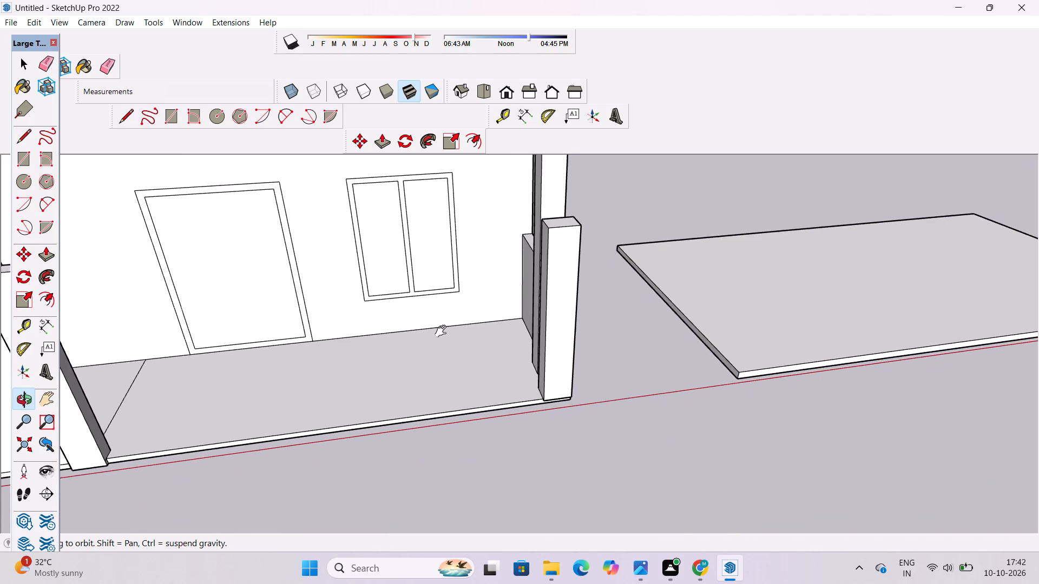
scroll(438, 335, down, 4)
scroll(282, 434, up, 3)
drag(273, 434, 321, 389)
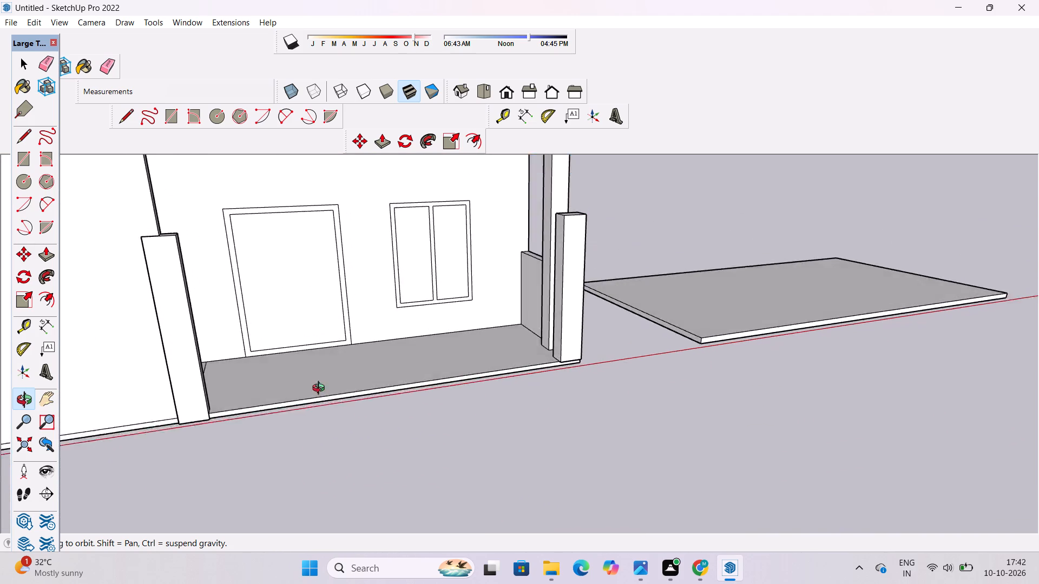
drag(321, 389, 353, 403)
scroll(354, 399, down, 2)
shift+drag(364, 385, 366, 401)
scroll(359, 404, down, 3)
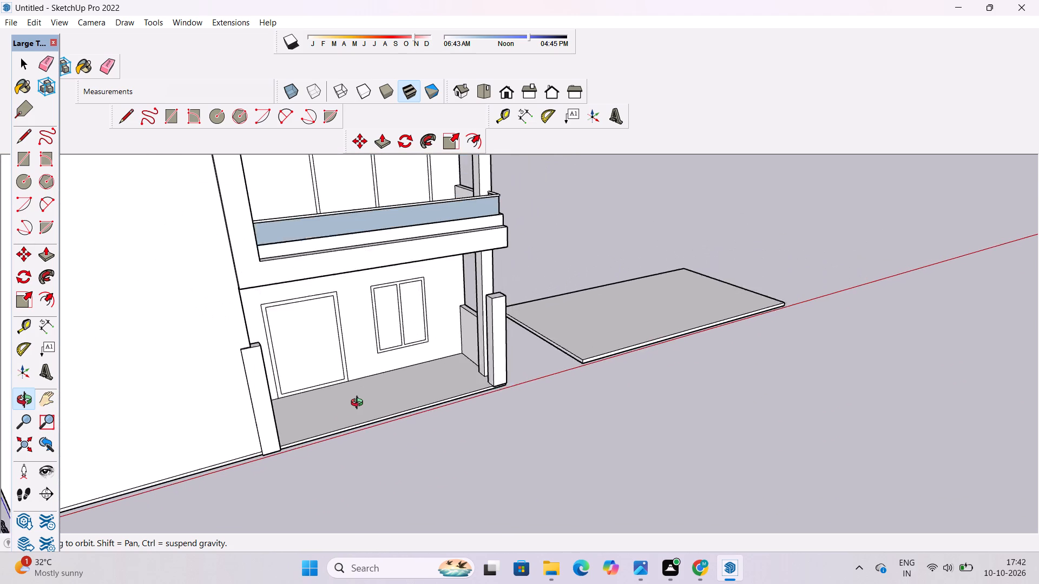
scroll(359, 404, down, 1)
shift+drag(405, 389, 382, 451)
scroll(412, 410, down, 5)
drag(478, 437, 392, 348)
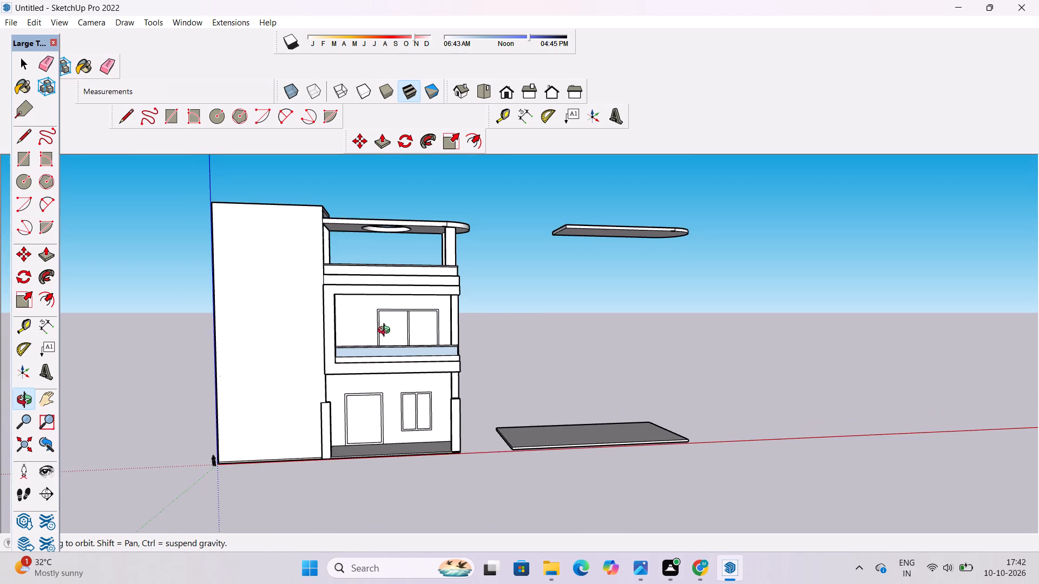
shift+drag(391, 318, 390, 334)
scroll(394, 336, up, 2)
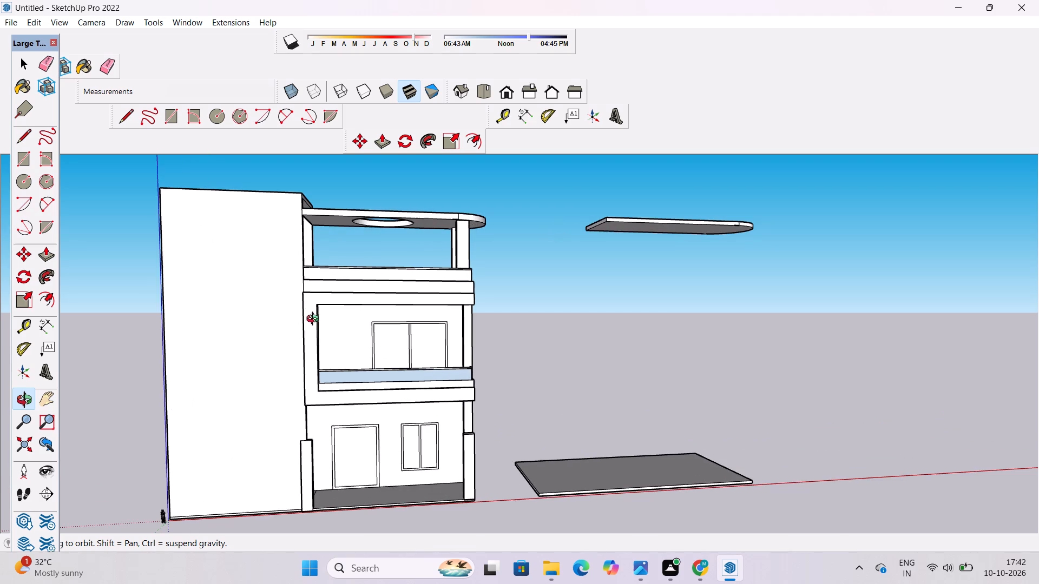
Draw a 29' 6" by 5' rectangle closing the opening in the tall block's side, just above the roof slab with the round hole.
drag(315, 320, 171, 459)
scroll(327, 230, up, 3)
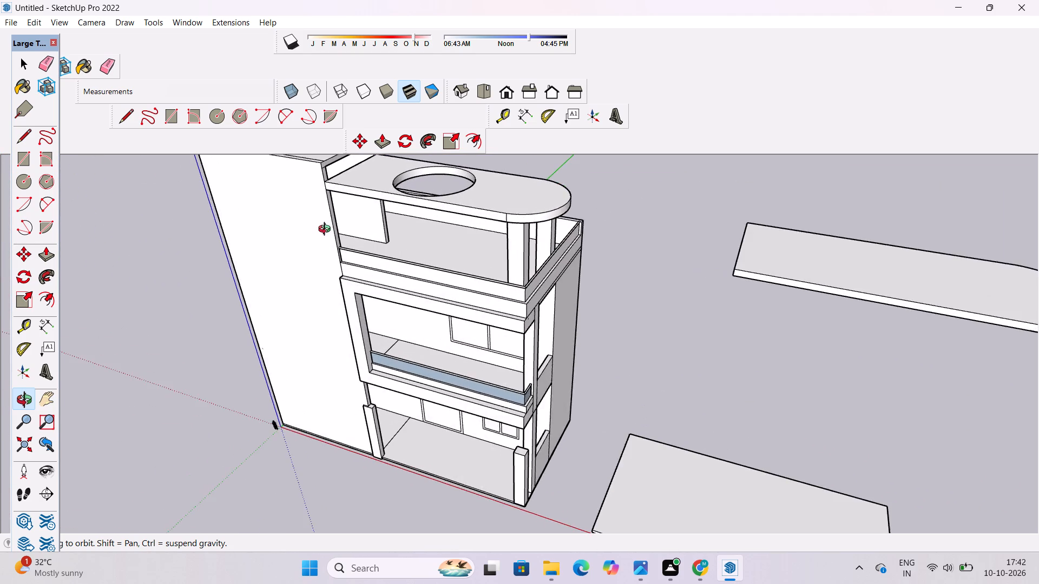
shift+drag(333, 224, 374, 355)
drag(371, 351, 346, 308)
shift+drag(345, 291, 376, 375)
drag(373, 366, 347, 329)
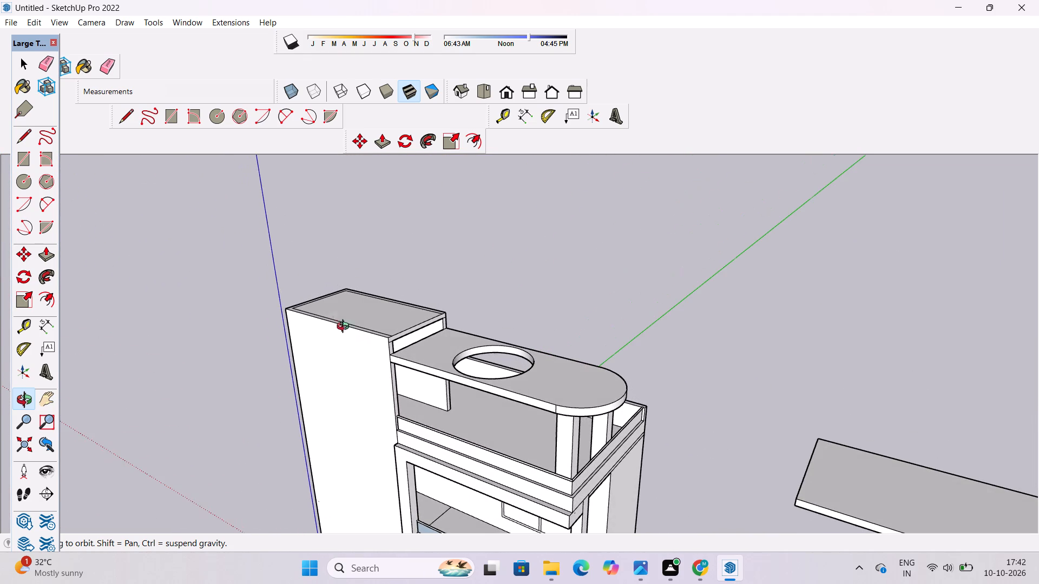
scroll(399, 359, up, 1)
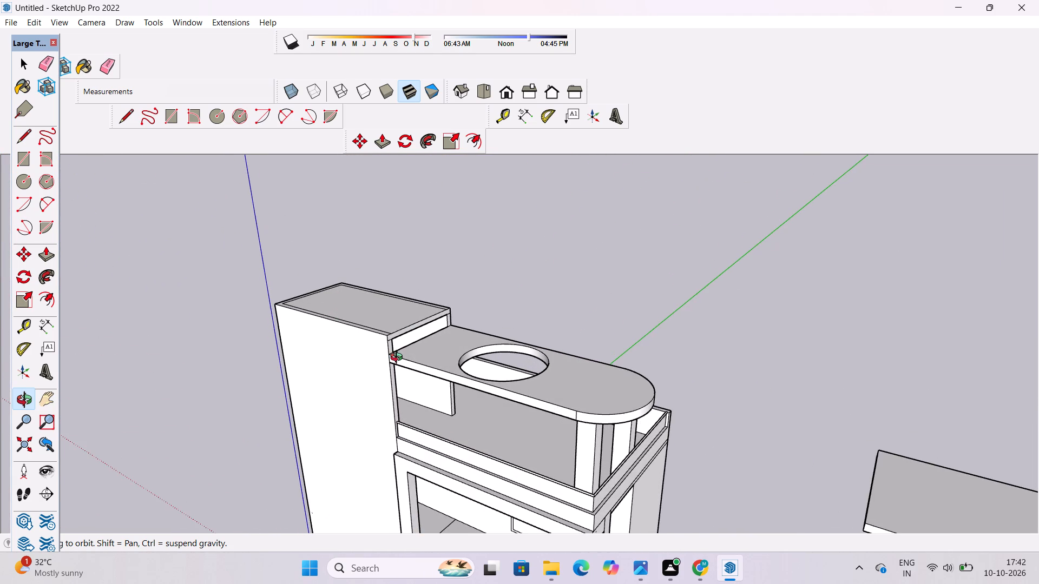
scroll(399, 359, up, 5)
drag(429, 348, 363, 348)
shift+drag(363, 348, 379, 395)
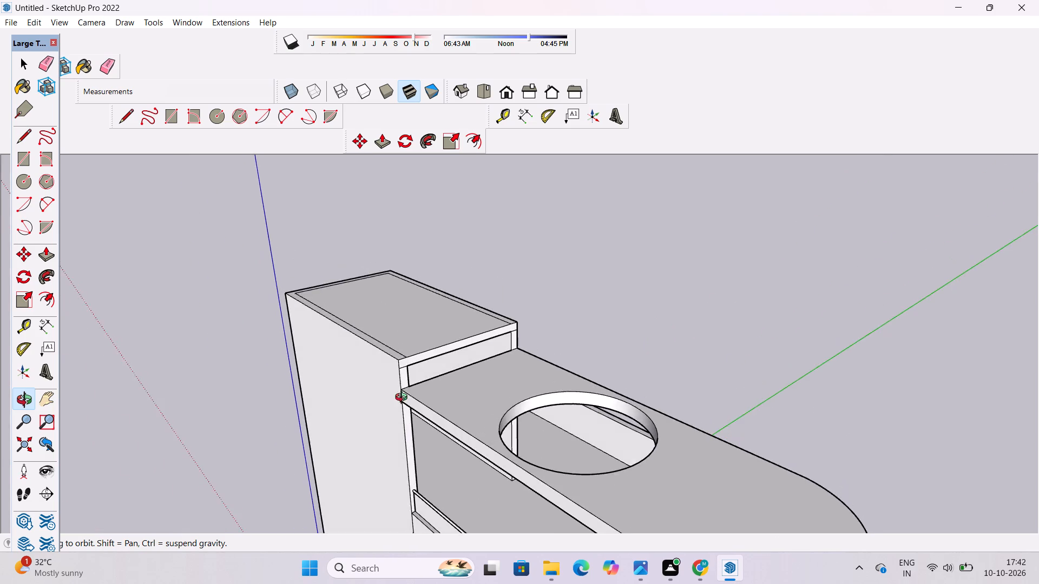
drag(413, 399, 396, 367)
scroll(506, 360, up, 9)
shift+click(375, 389)
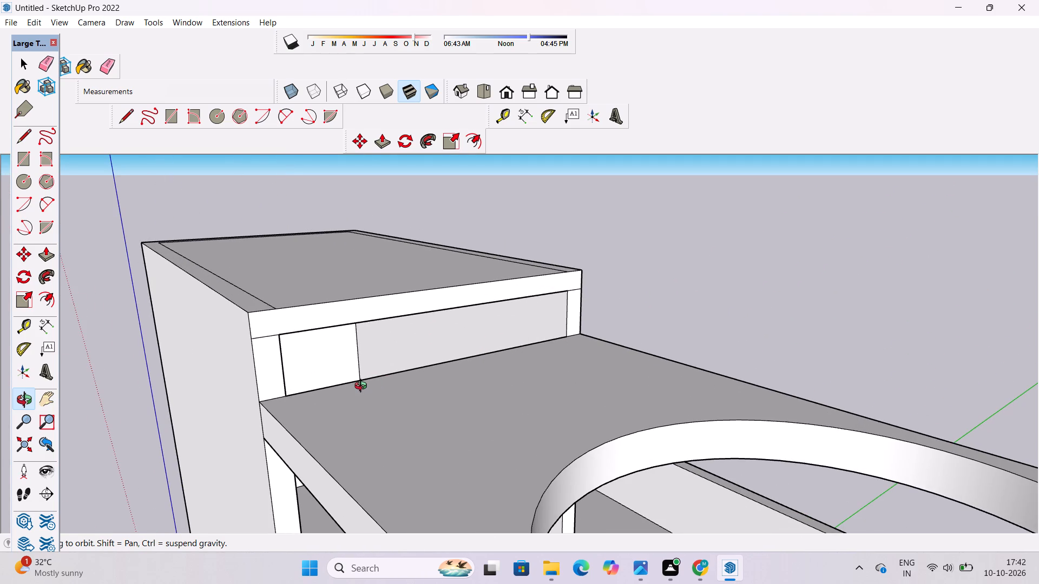
key(r)
click(280, 335)
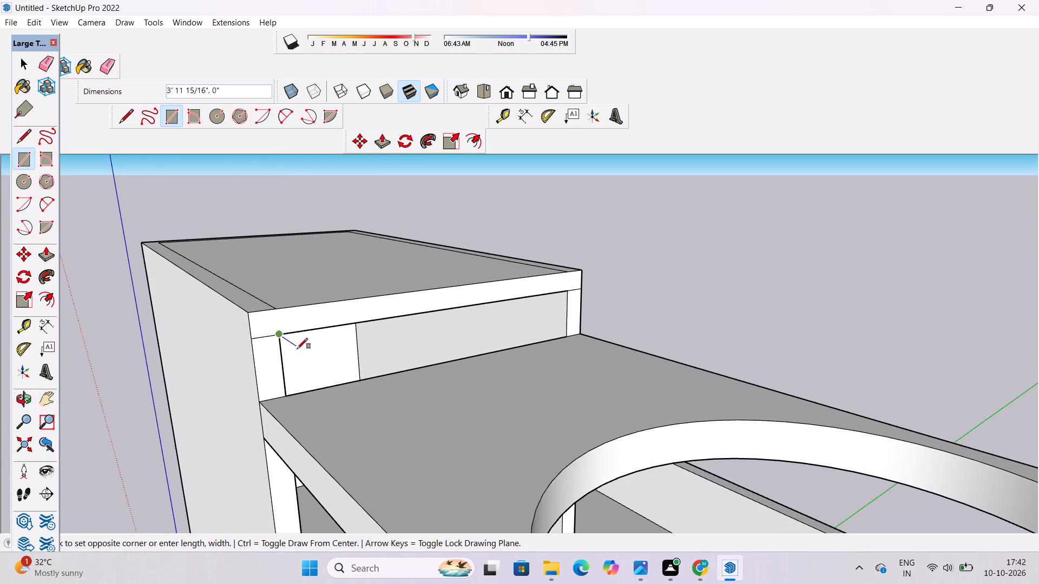
click(565, 336)
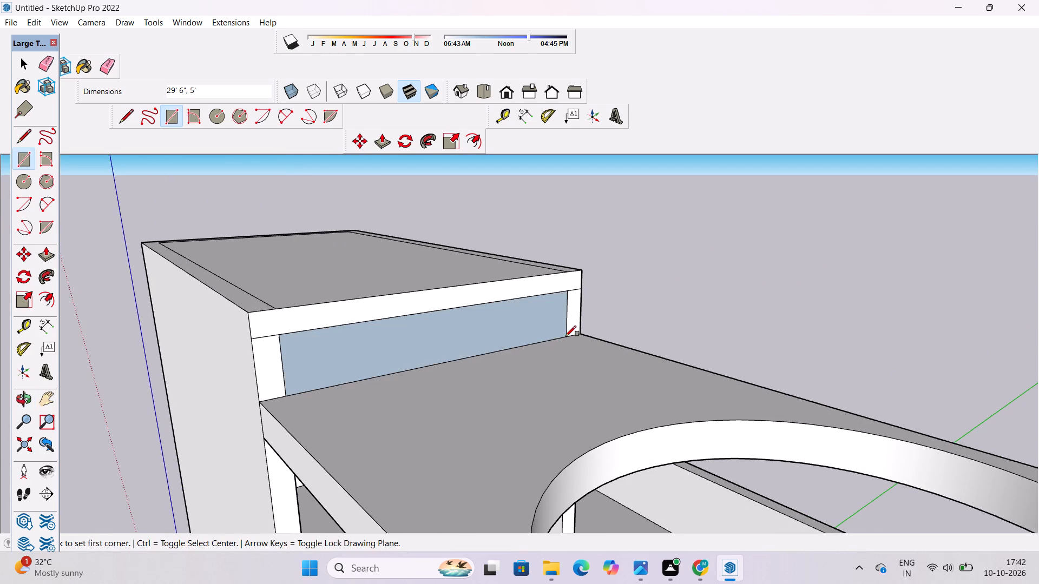
key(space)
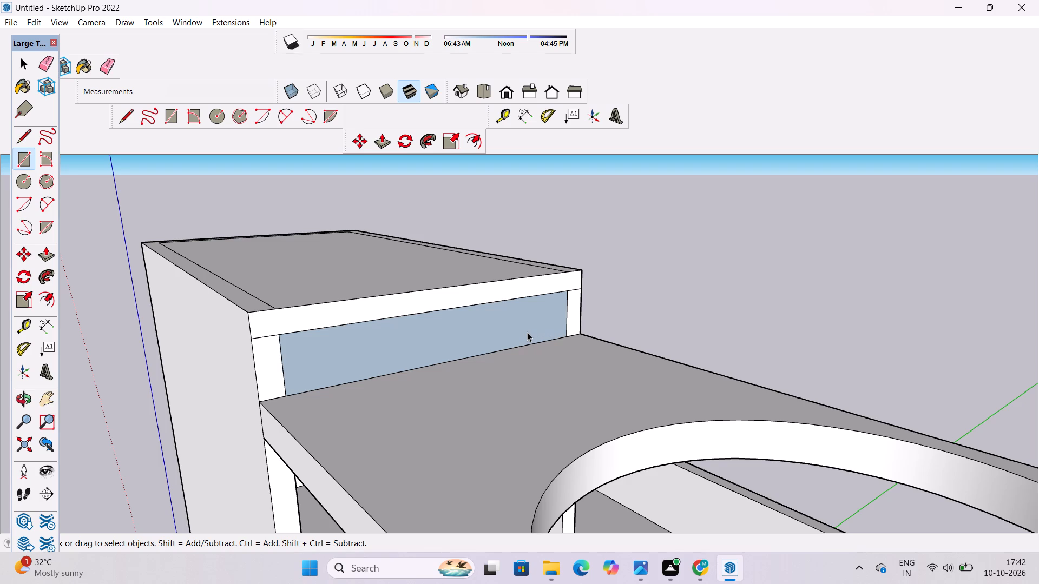
Examine the top of the tall block, the roof slab and the terrace from above and from the blank wall's side.
key(o)
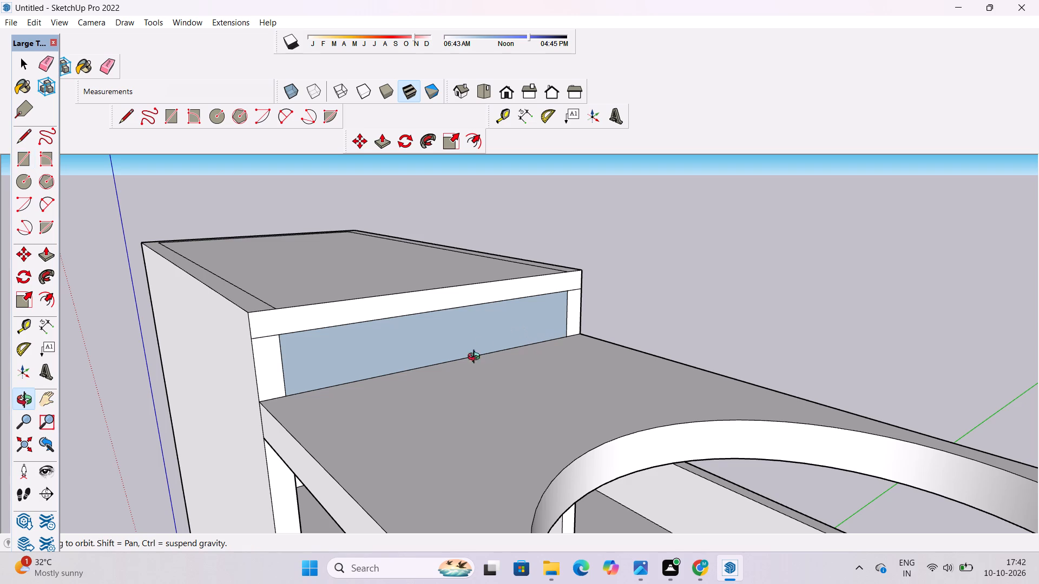
scroll(318, 359, down, 4)
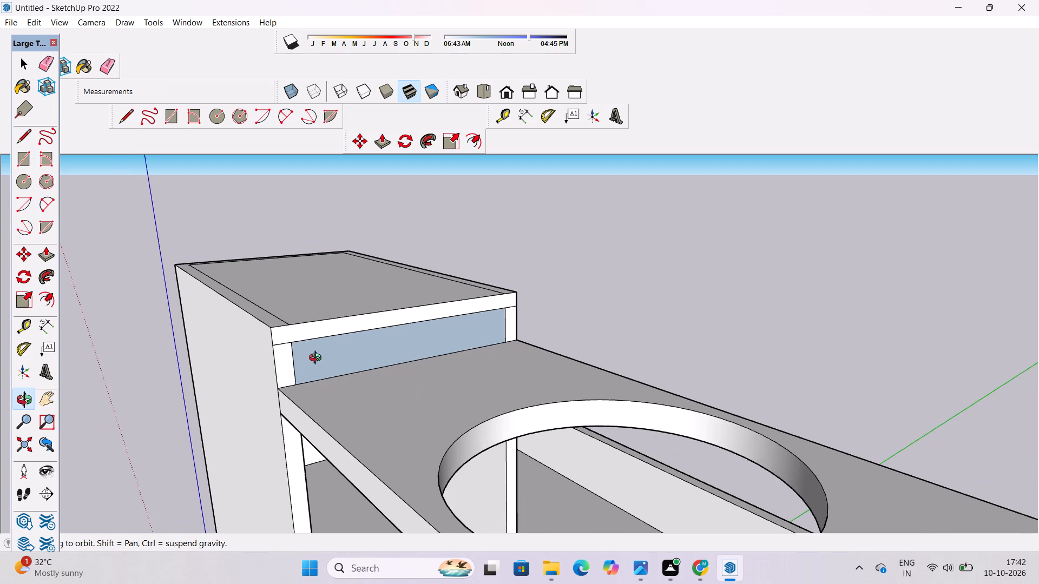
drag(338, 382, 426, 380)
drag(369, 424, 357, 379)
drag(335, 376, 660, 341)
scroll(551, 364, down, 6)
shift+drag(521, 425, 491, 352)
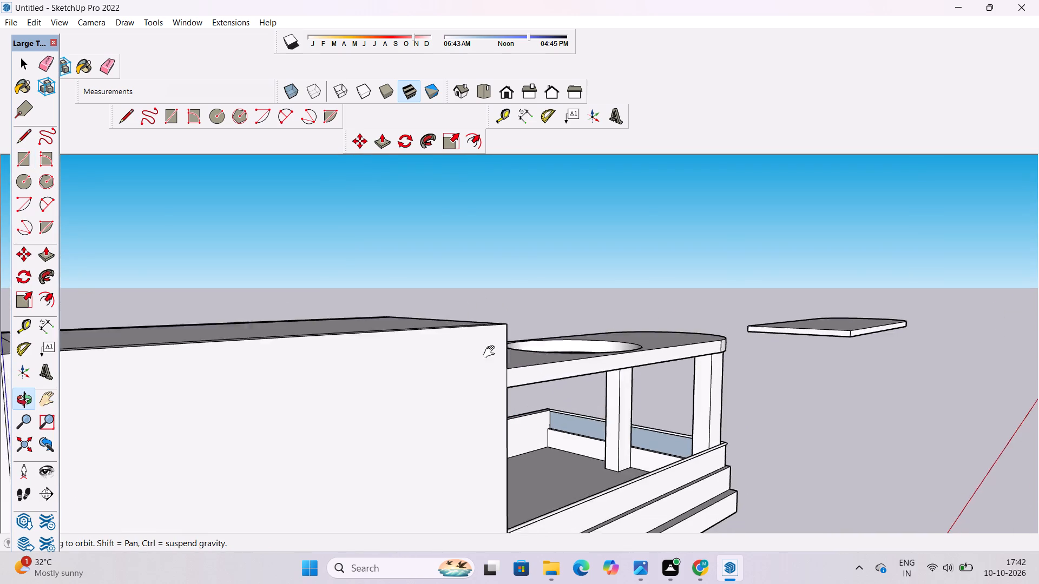
shift+drag(491, 352, 489, 331)
drag(485, 345, 428, 402)
scroll(428, 397, down, 6)
shift+drag(467, 433, 466, 314)
drag(468, 370, 406, 379)
scroll(389, 378, down, 5)
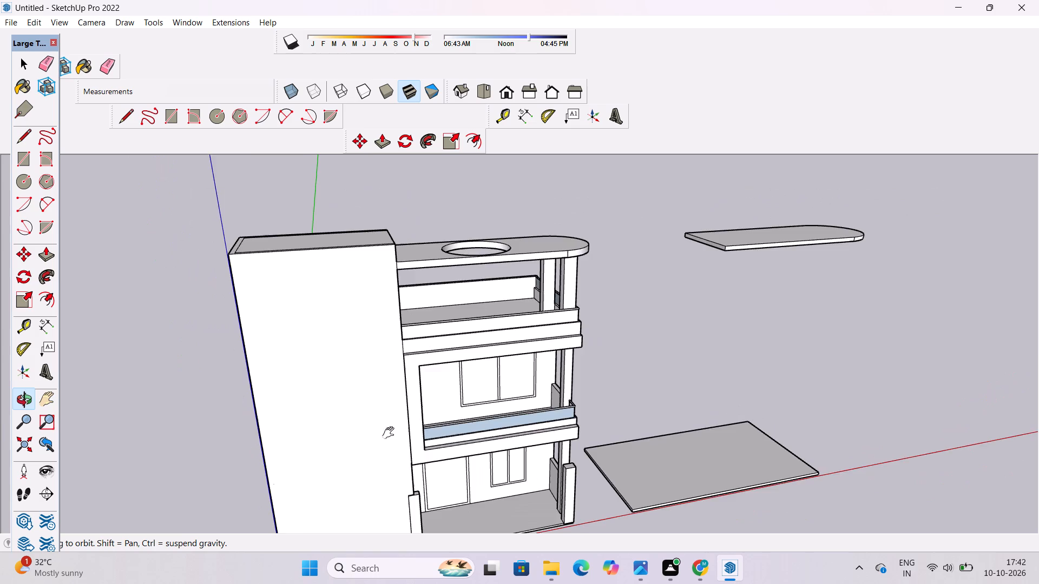
Examine the tall blank front wall from its base upward, together with the porch and balcony facade beside it.
shift+drag(388, 437, 399, 352)
drag(410, 457, 384, 412)
scroll(348, 432, up, 5)
drag(376, 434, 351, 442)
scroll(351, 442, up, 2)
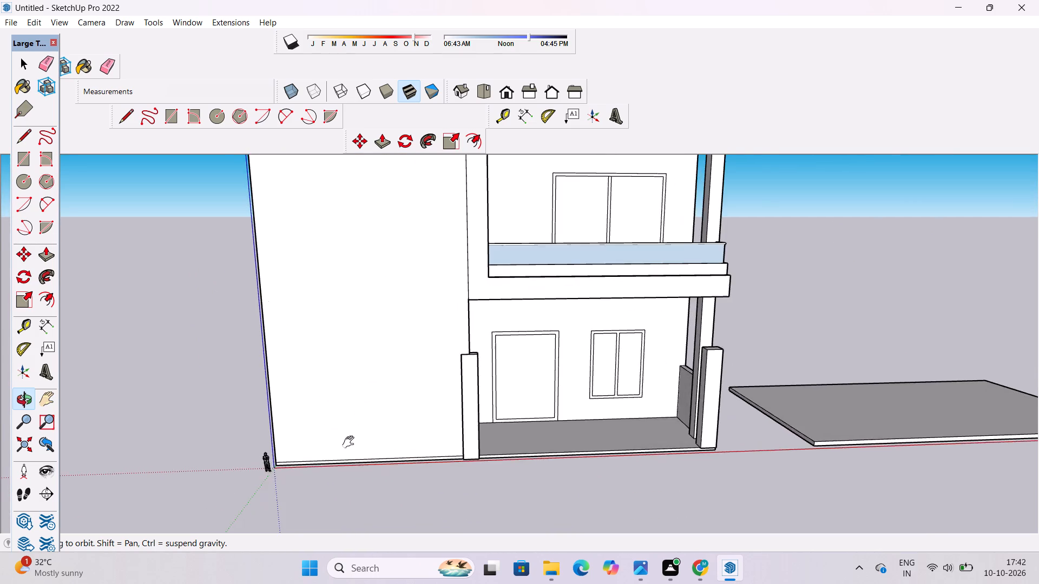
shift+drag(350, 442, 358, 482)
scroll(359, 482, down, 1)
shift+click(359, 481)
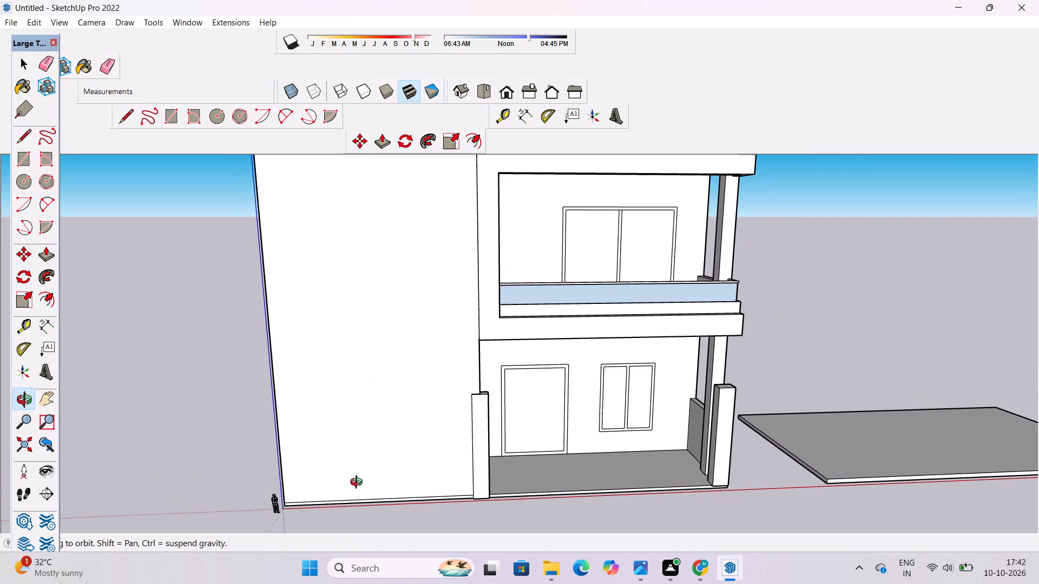
scroll(316, 458, down, 3)
shift+drag(319, 460, 321, 475)
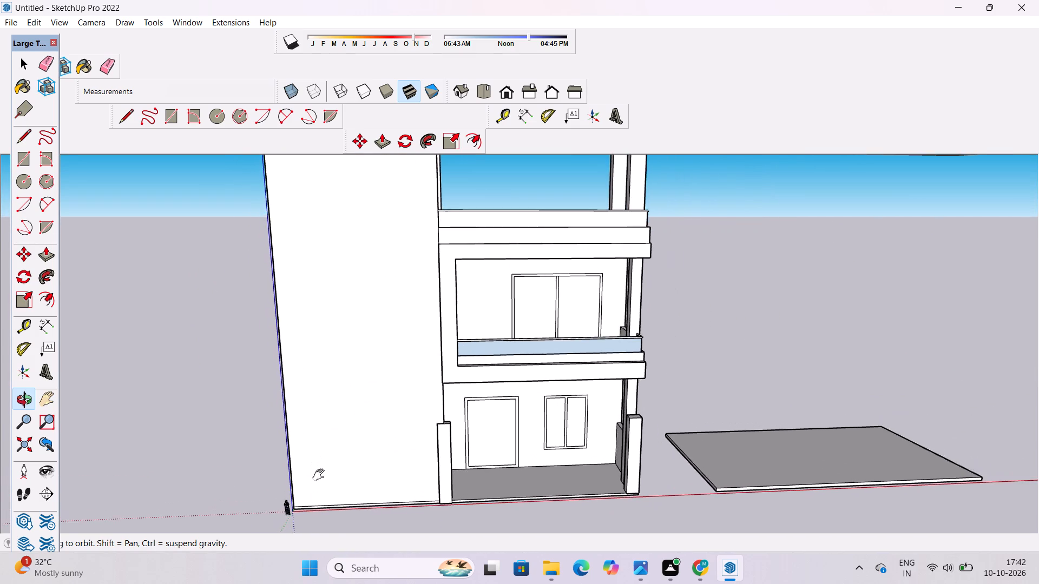
drag(321, 475, 333, 470)
drag(333, 464, 283, 474)
drag(284, 476, 291, 450)
shift+scroll(299, 426, down, 5)
shift+scroll(302, 434, up, 3)
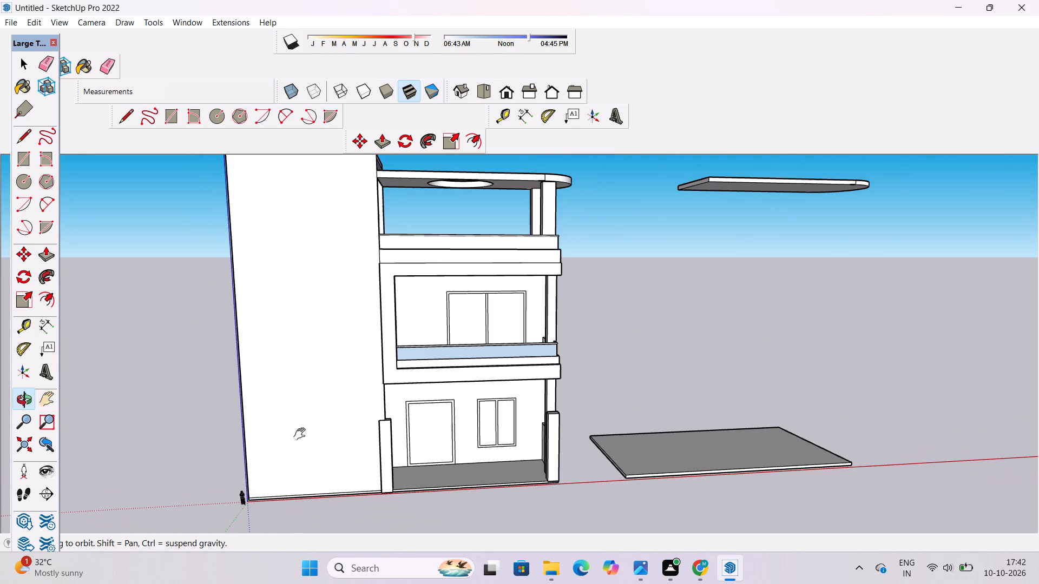
Place a horizontal guide 44' above the base edge of the tall blank front wall.
key(t)
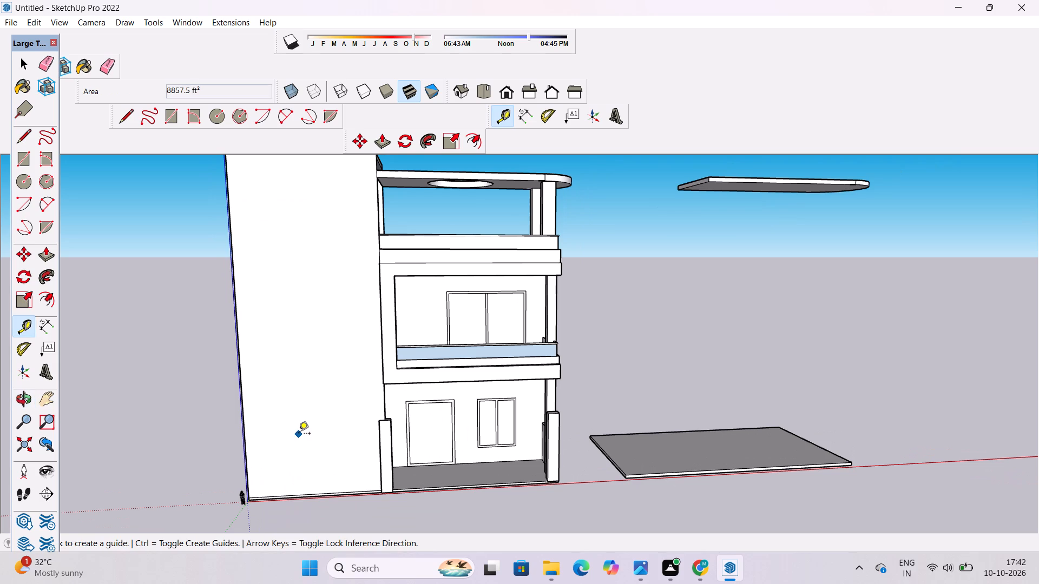
scroll(298, 434, up, 1)
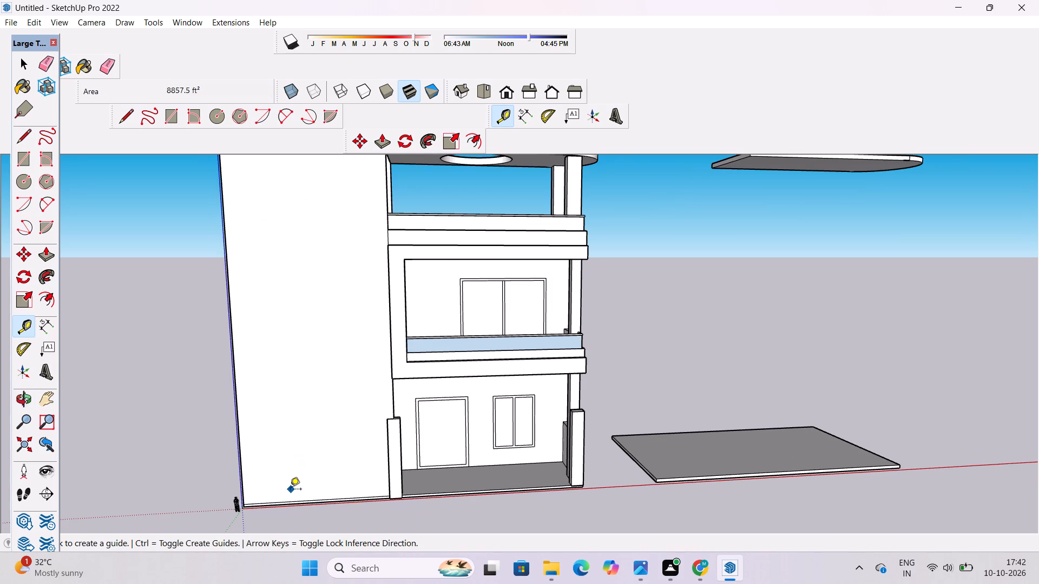
scroll(290, 490, down, 3)
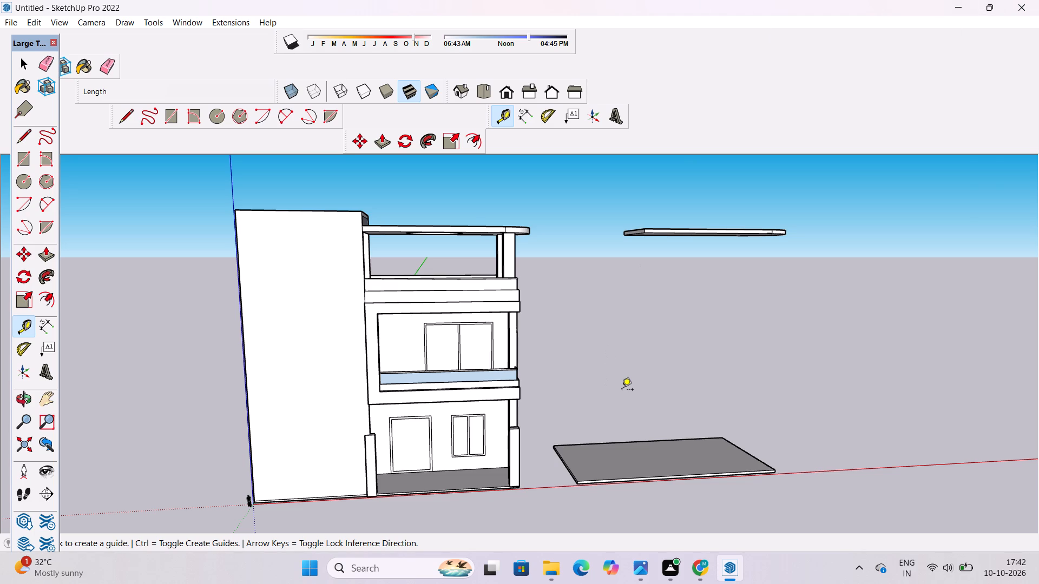
key(o)
drag(515, 347, 502, 383)
scroll(453, 432, up, 3)
shift+scroll(398, 452, up, 2)
shift+drag(394, 452, 504, 412)
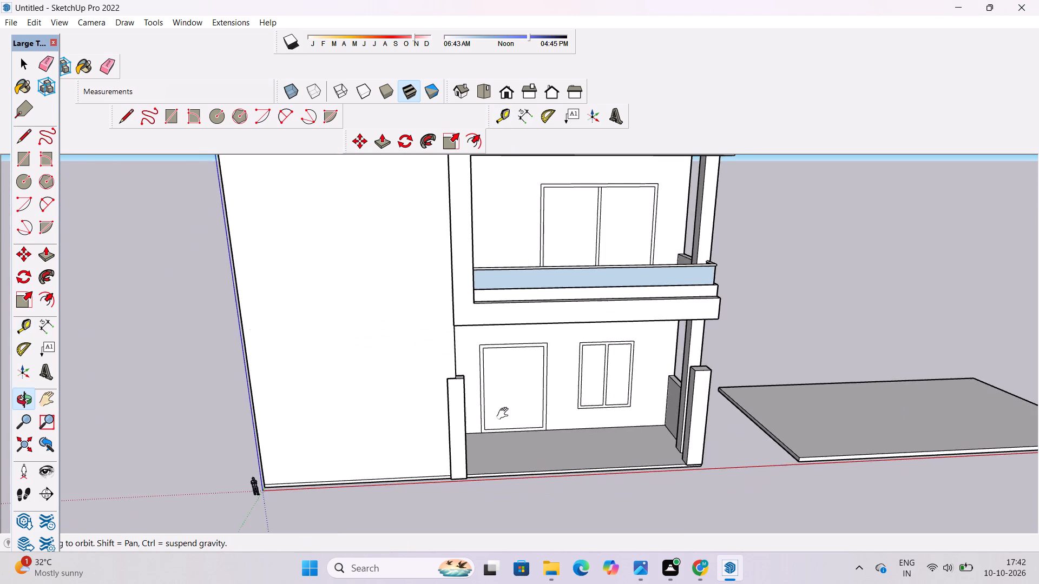
drag(412, 481, 415, 454)
scroll(397, 455, down, 4)
shift+drag(394, 461, 430, 495)
shift+scroll(409, 500, up, 2)
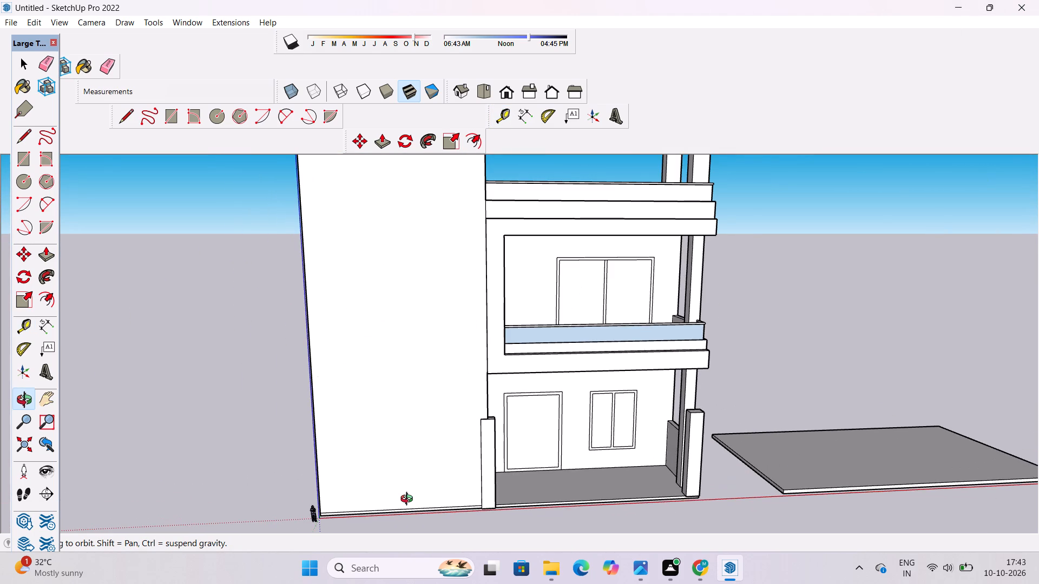
key(t)
scroll(410, 517, up, 5)
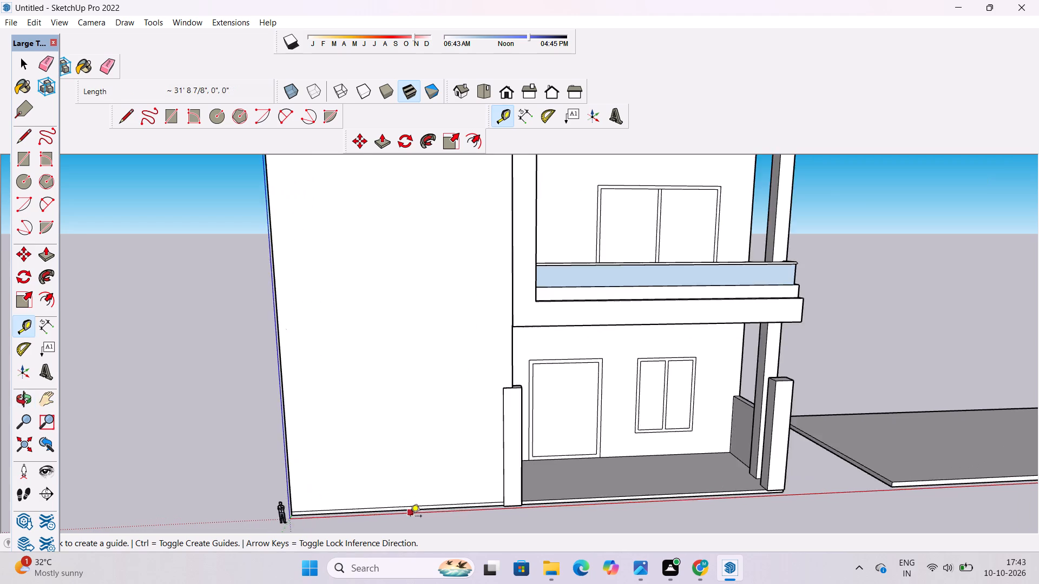
scroll(410, 517, up, 7)
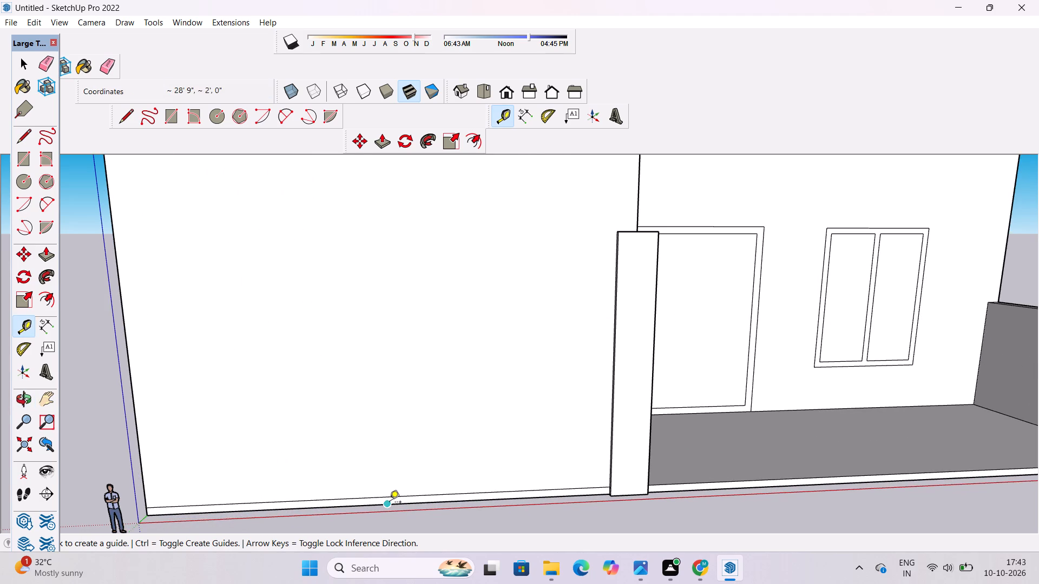
click(390, 503)
scroll(390, 503, down, 15)
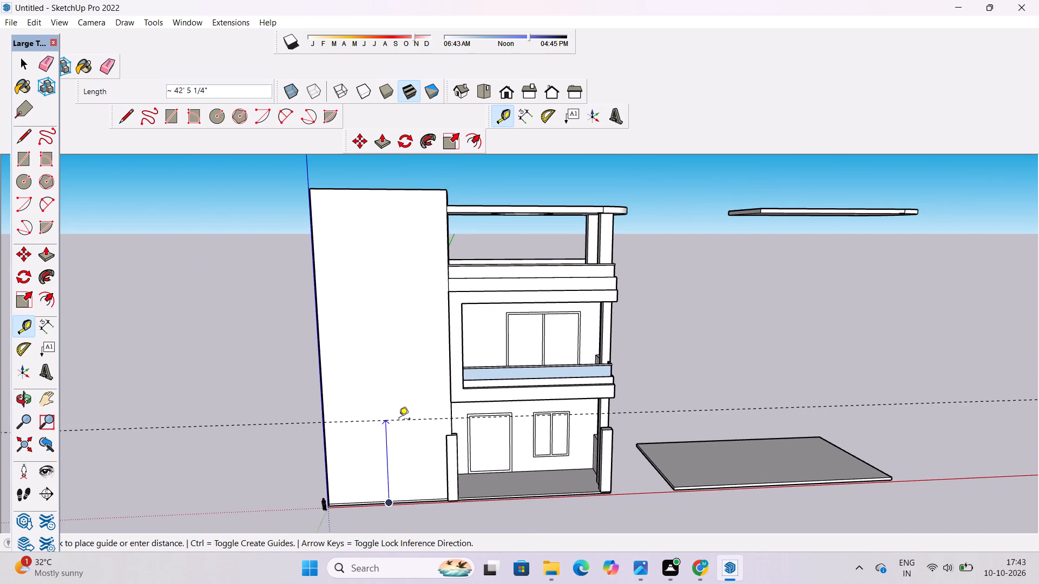
scroll(399, 420, up, 3)
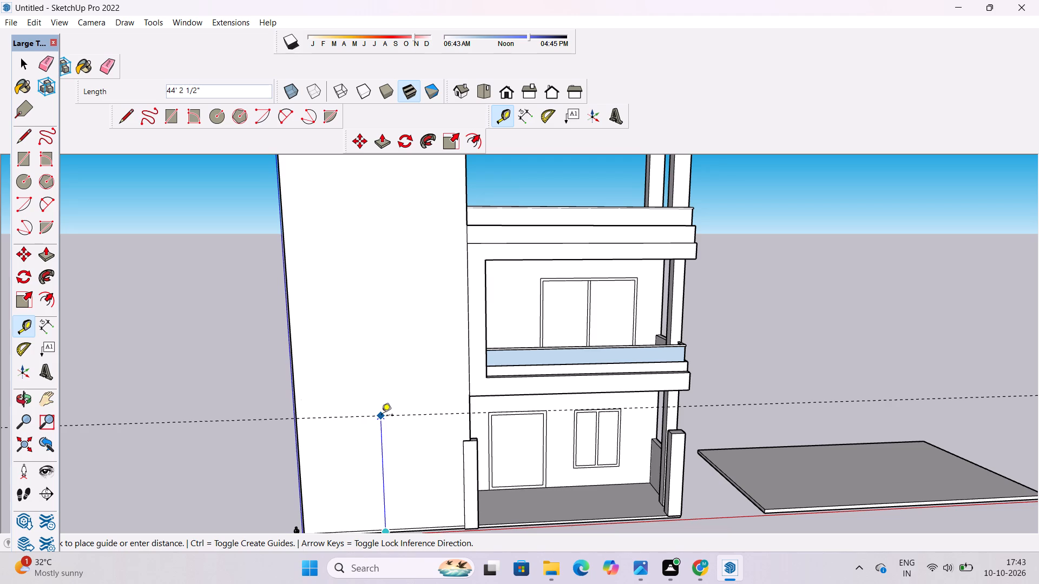
text(44')
key(Return)
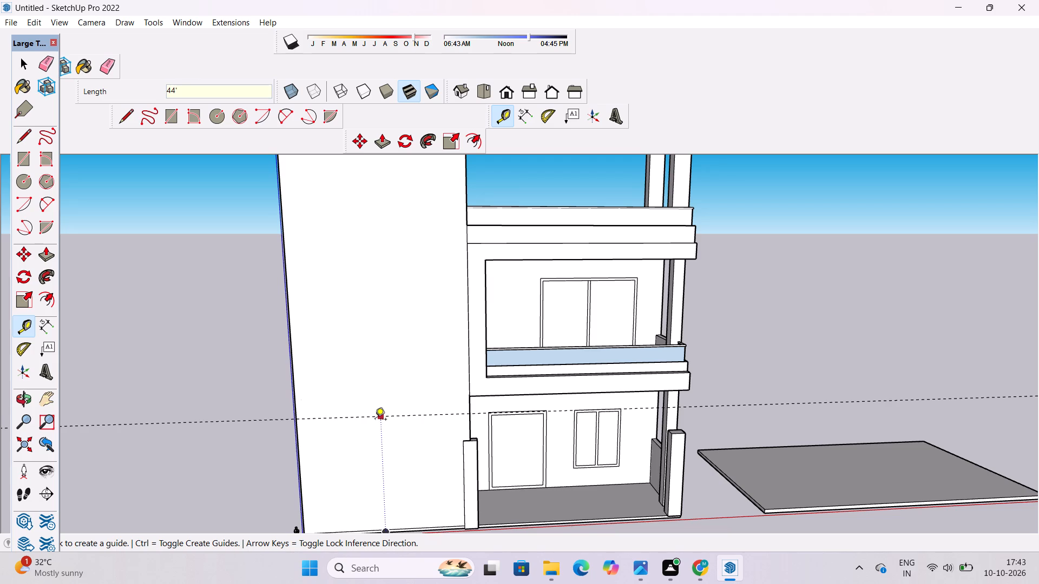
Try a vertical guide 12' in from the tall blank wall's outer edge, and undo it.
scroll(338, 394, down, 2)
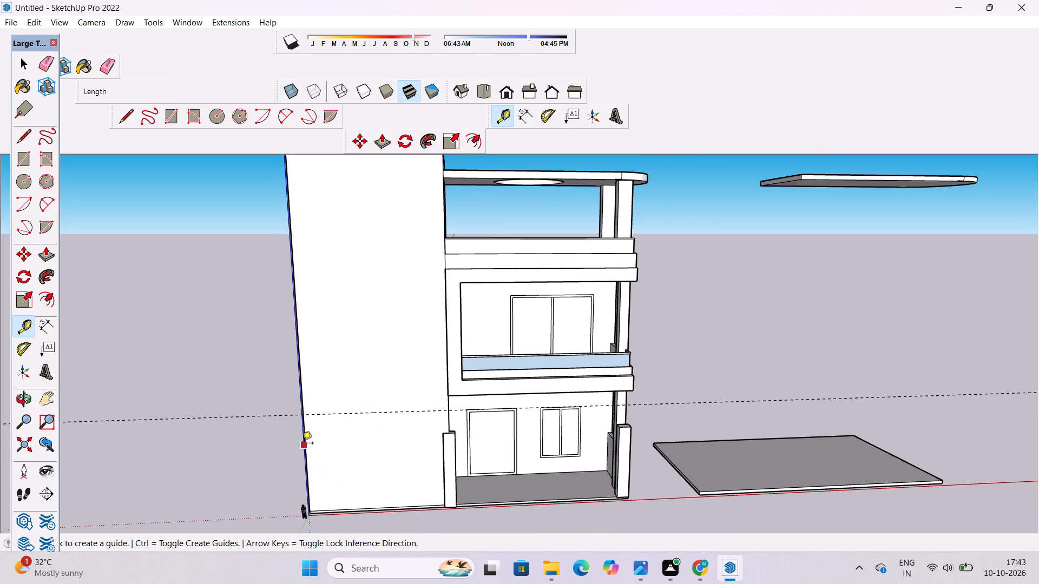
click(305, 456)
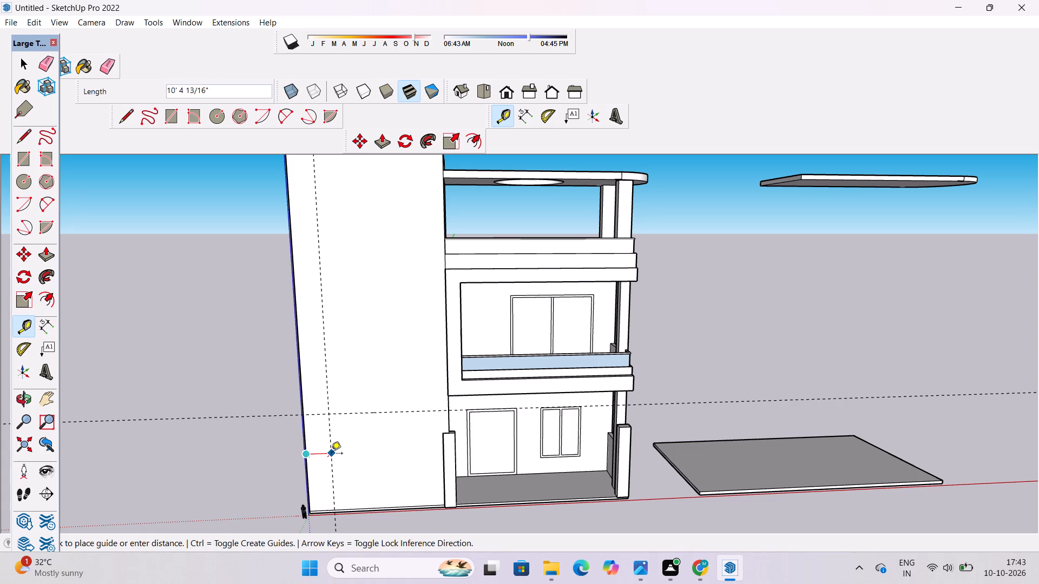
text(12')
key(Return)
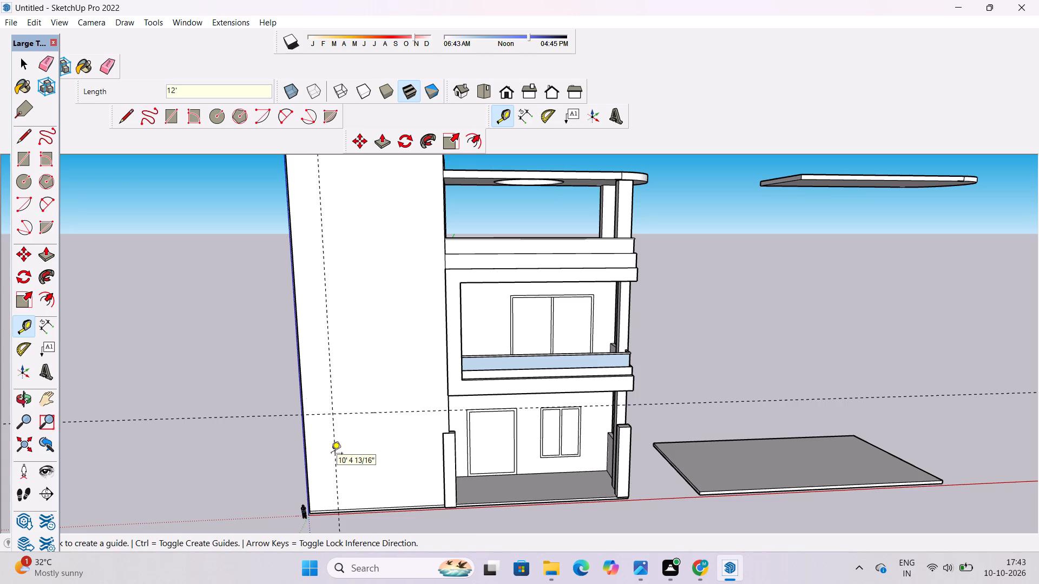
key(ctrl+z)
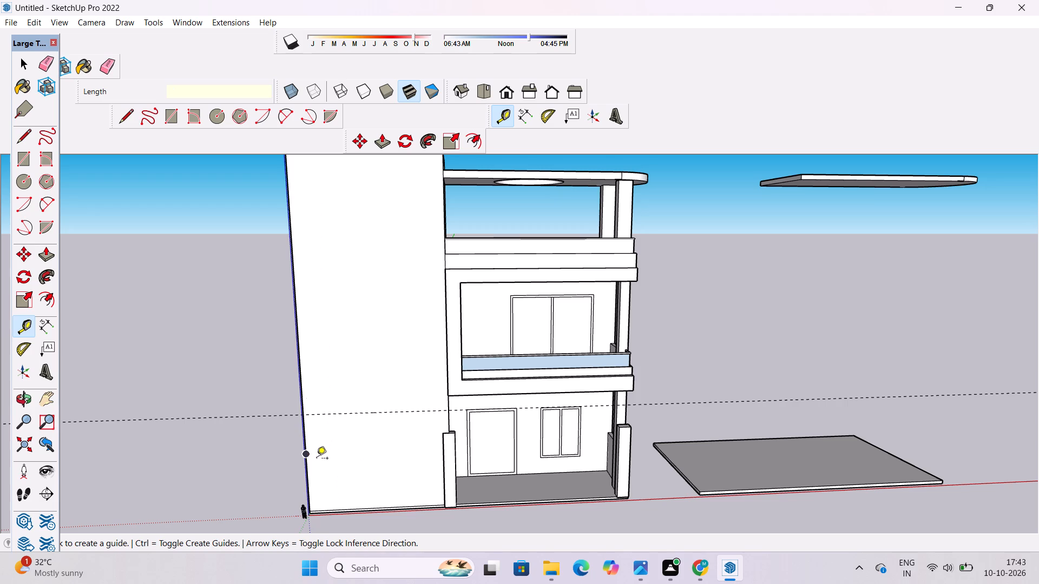
Place two vertical guides on the tall blank wall, 15' from its outer edge and 20' further towards the porch.
drag(1025, 0, 926, 122)
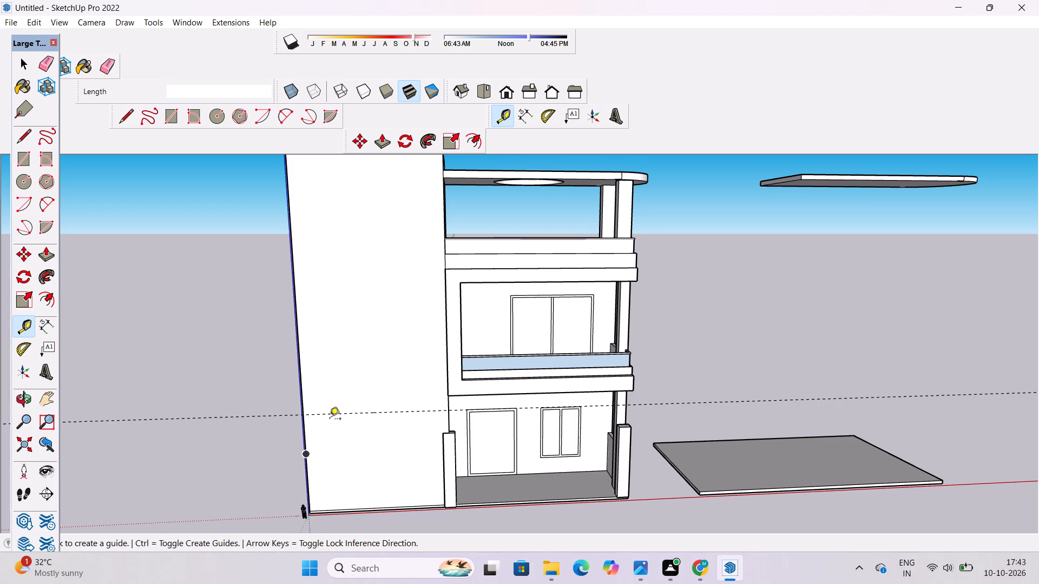
click(306, 455)
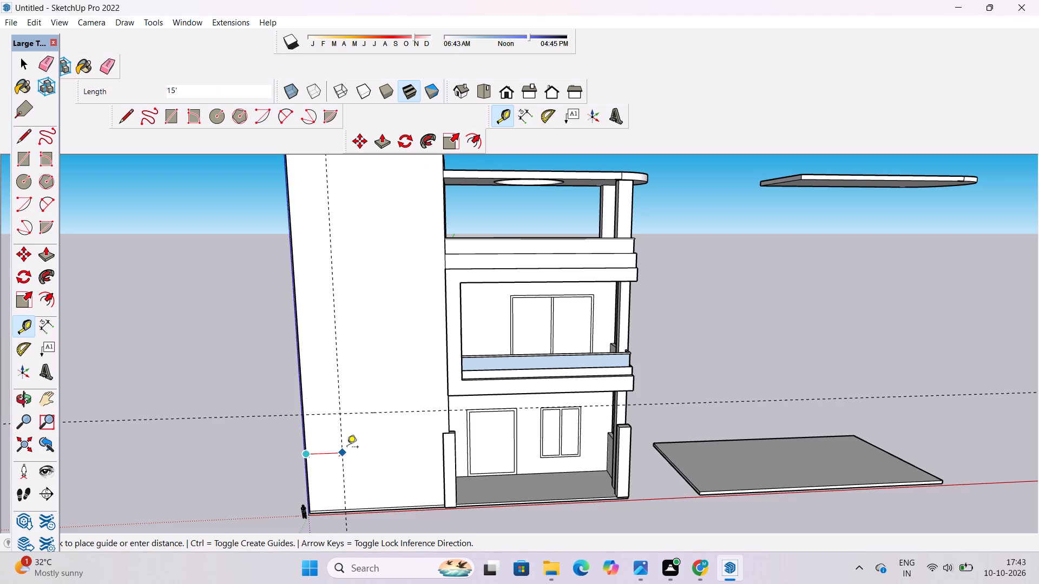
text(15')
key(Return)
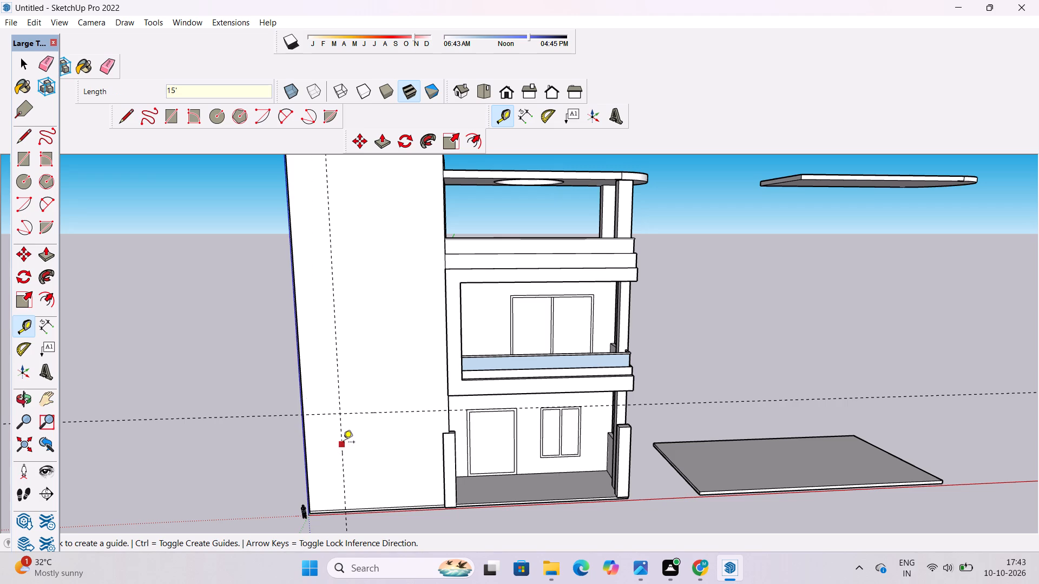
click(344, 433)
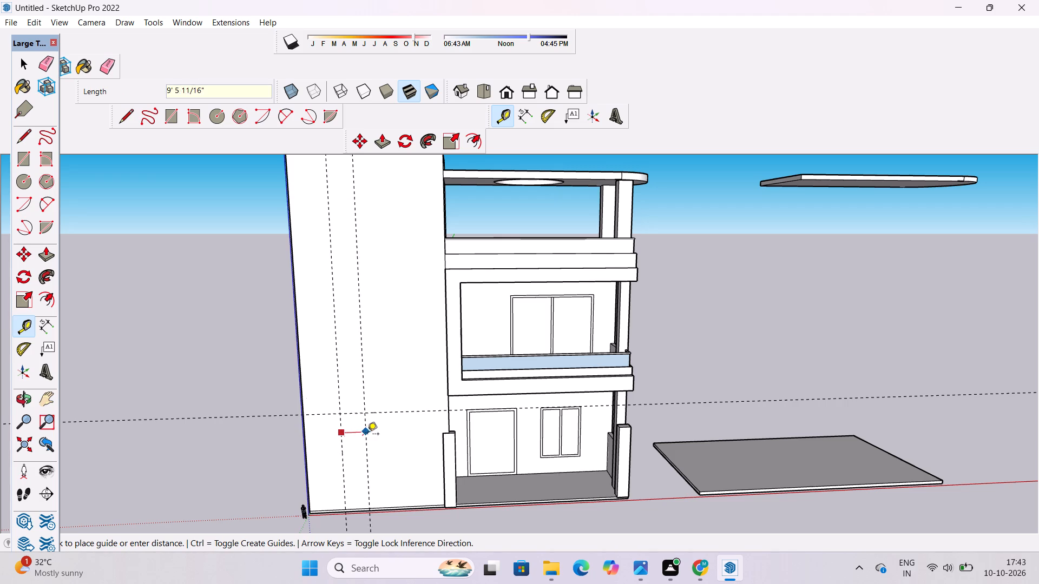
scroll(390, 434, up, 1)
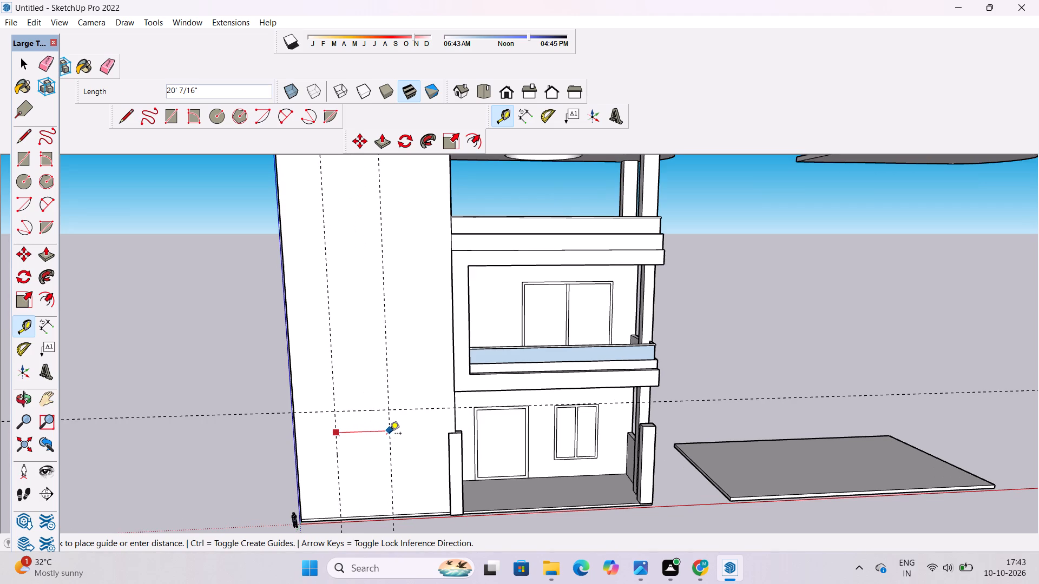
text(20')
key(Return)
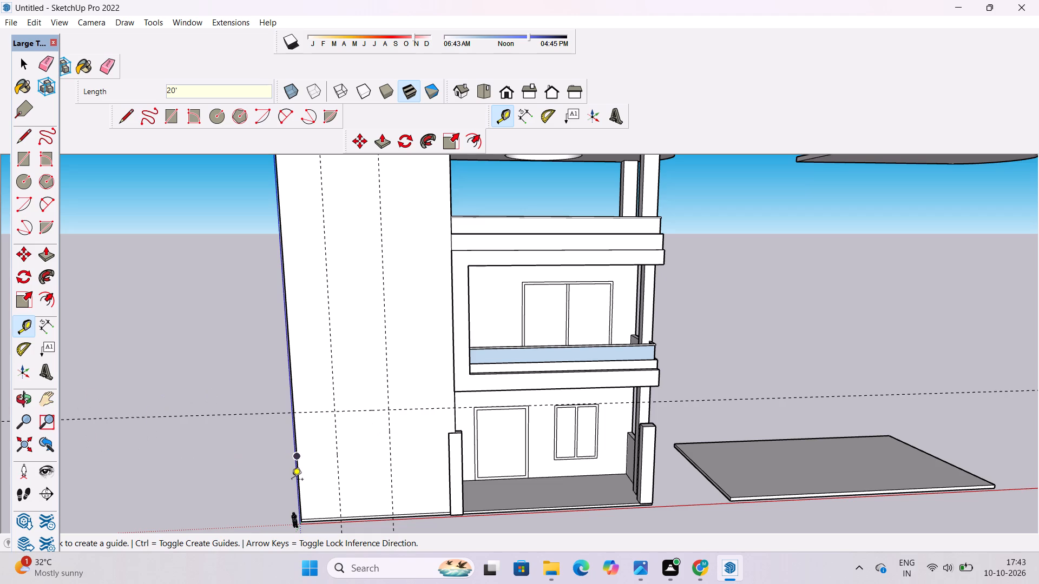
Draw a 20' by 44' door outline from the tall wall's base, between the vertical guides and up to the horizontal guide.
key(r)
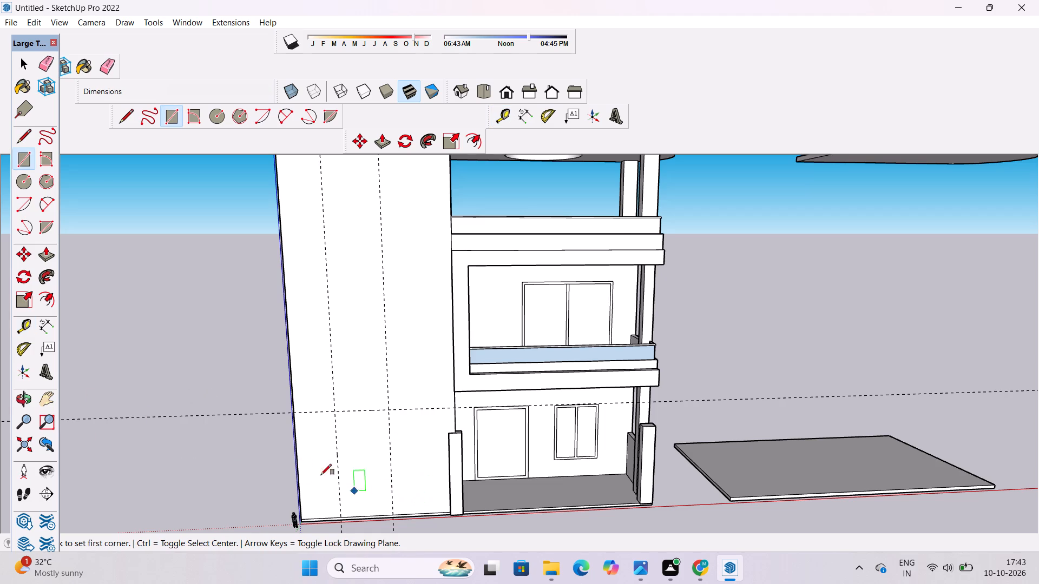
scroll(308, 464, down, 1)
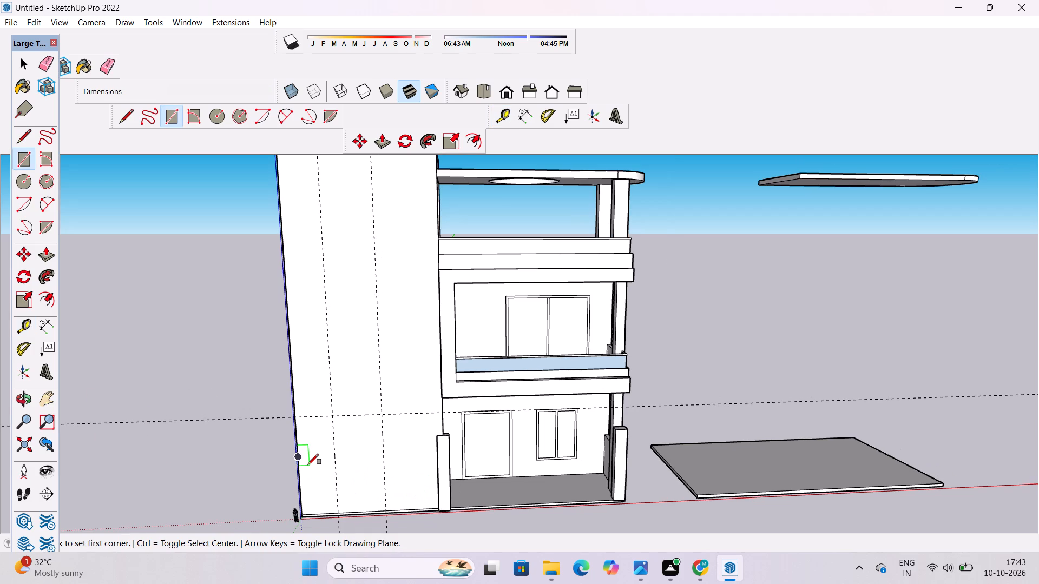
scroll(308, 468, down, 1)
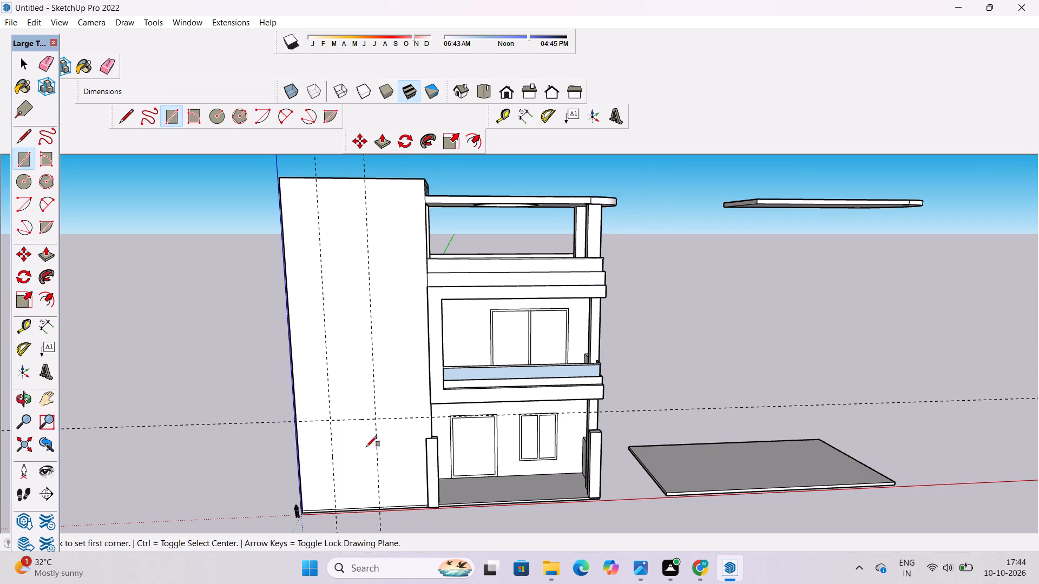
scroll(368, 510, up, 11)
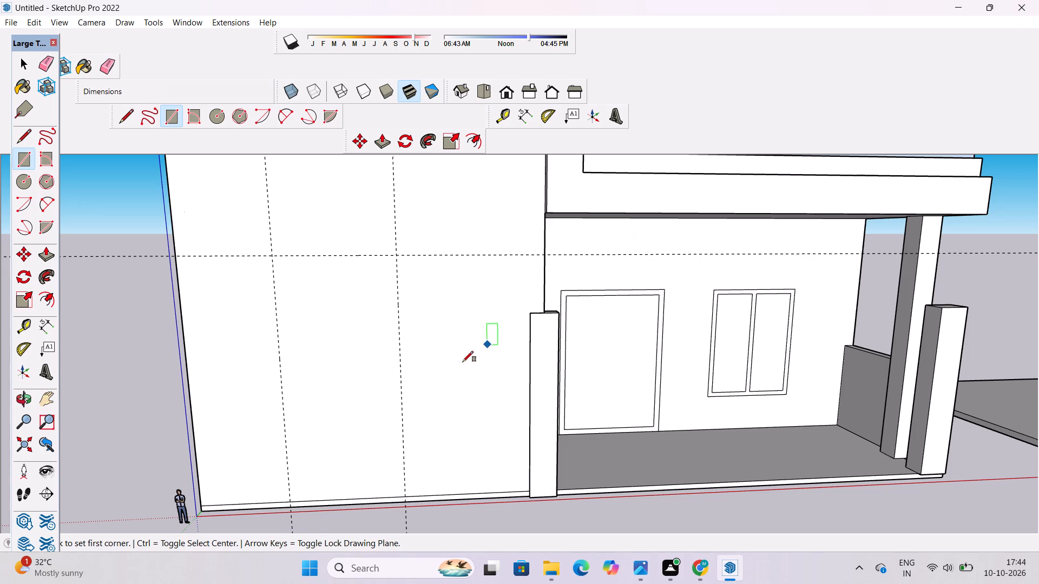
scroll(82, 354, down, 5)
scroll(236, 421, up, 10)
scroll(239, 432, down, 5)
scroll(253, 516, up, 7)
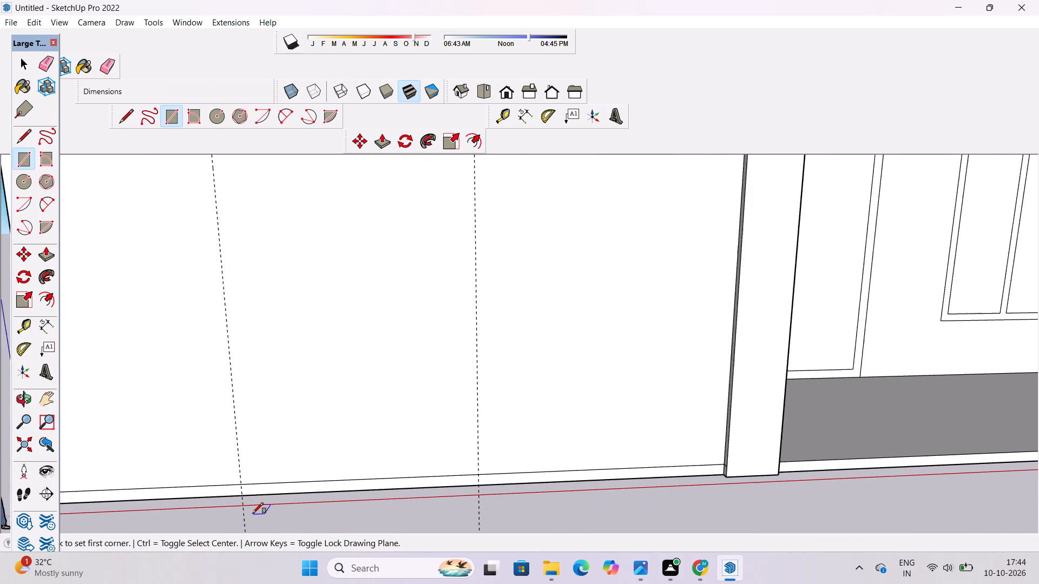
scroll(253, 513, up, 2)
click(240, 490)
scroll(240, 490, down, 5)
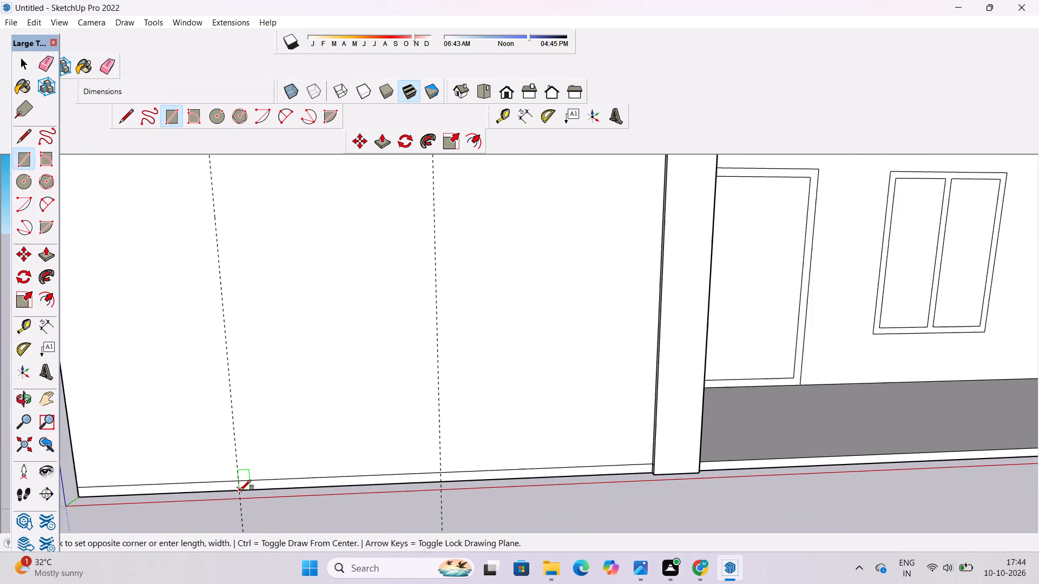
scroll(240, 490, down, 12)
scroll(241, 377, up, 4)
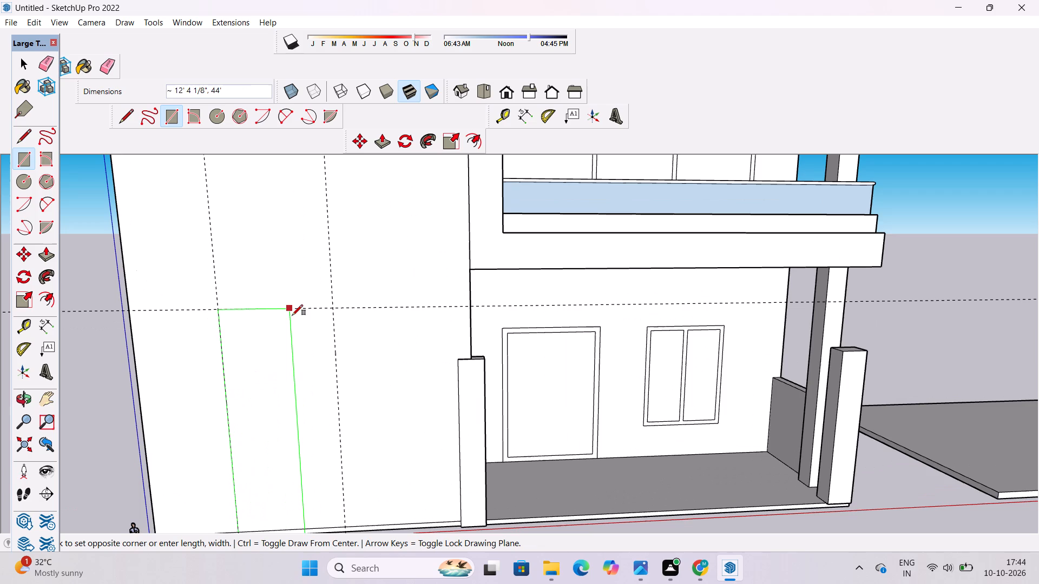
click(334, 306)
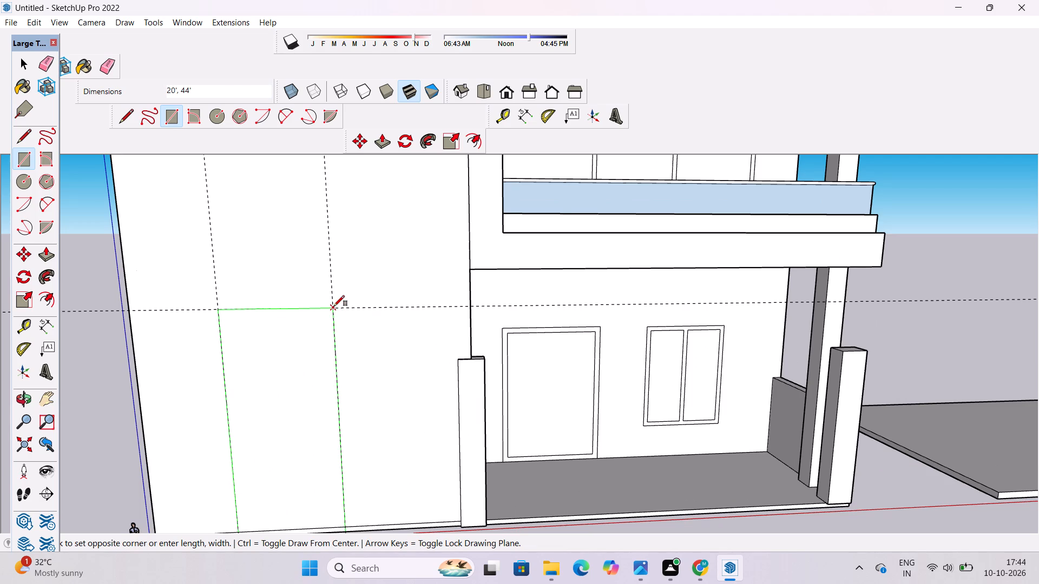
key(space)
Erase the horizontal guide and both vertical guides around the door outline on the tall wall.
key(e)
scroll(334, 306, down, 5)
drag(369, 291, 373, 318)
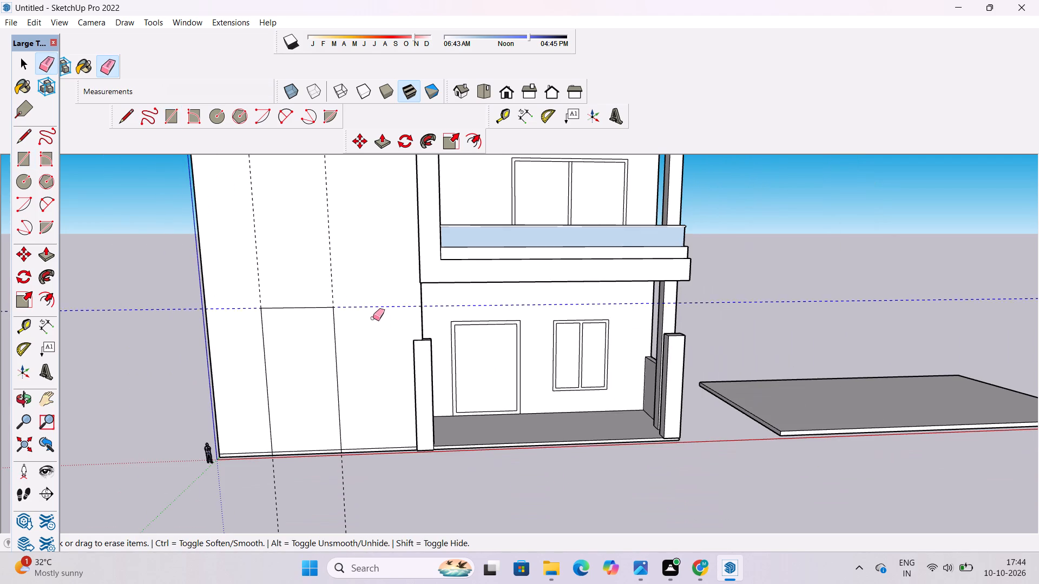
drag(373, 318, 375, 327)
scroll(323, 325, down, 5)
scroll(321, 323, up, 4)
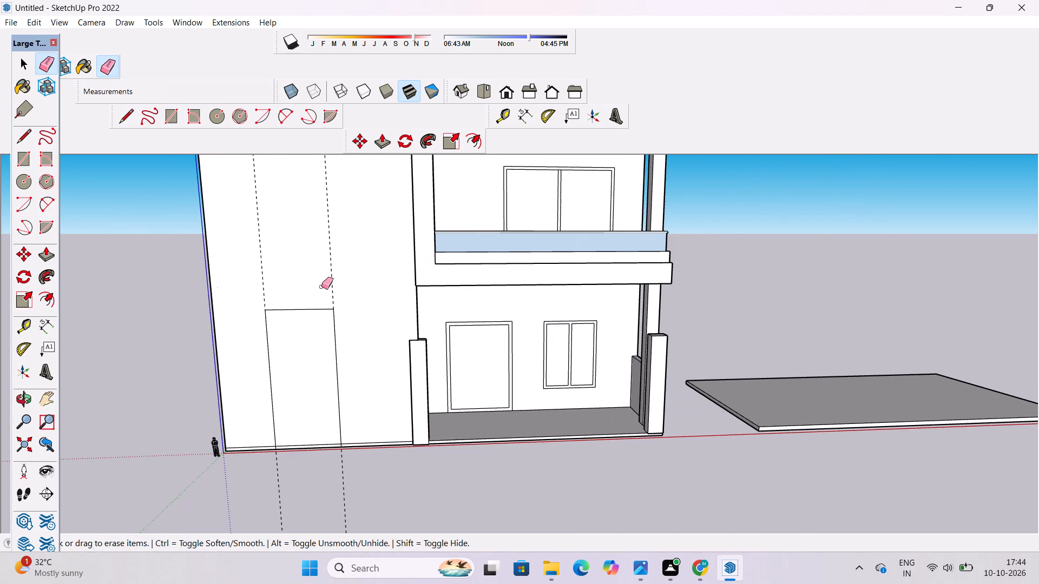
drag(337, 243, 327, 260)
drag(300, 234, 249, 283)
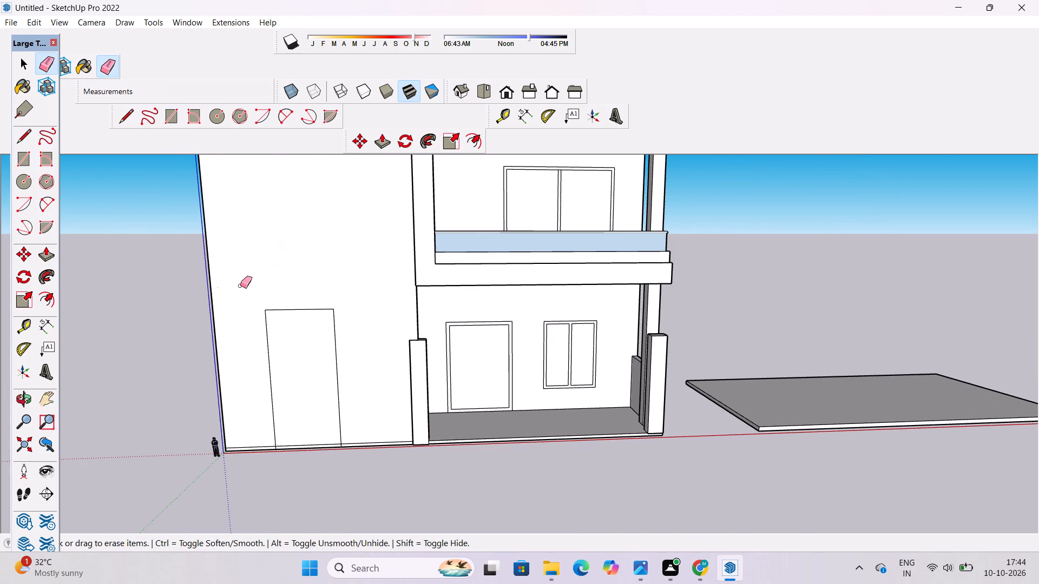
key(space)
Examine the door outline on the tall wall in relation to the porch and the rest of the facade.
key(o)
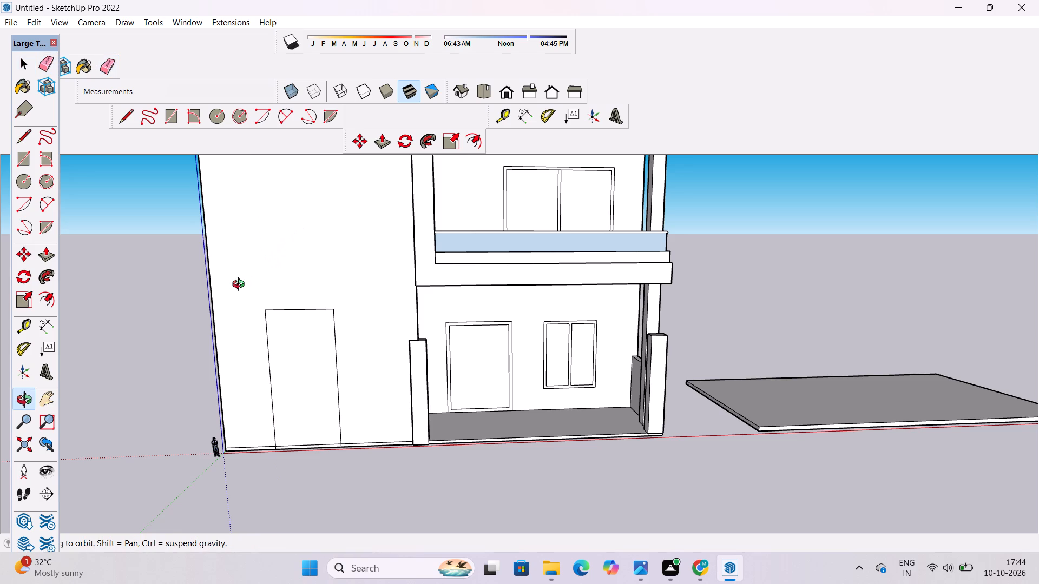
scroll(232, 317, down, 5)
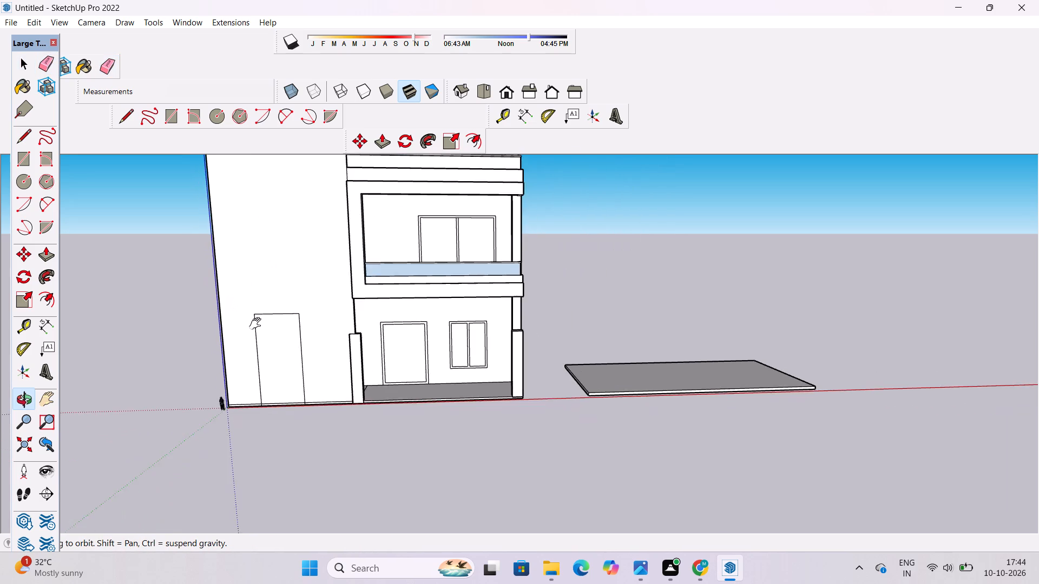
shift+drag(258, 324, 272, 362)
drag(277, 393, 277, 368)
drag(280, 368, 291, 359)
scroll(291, 359, down, 1)
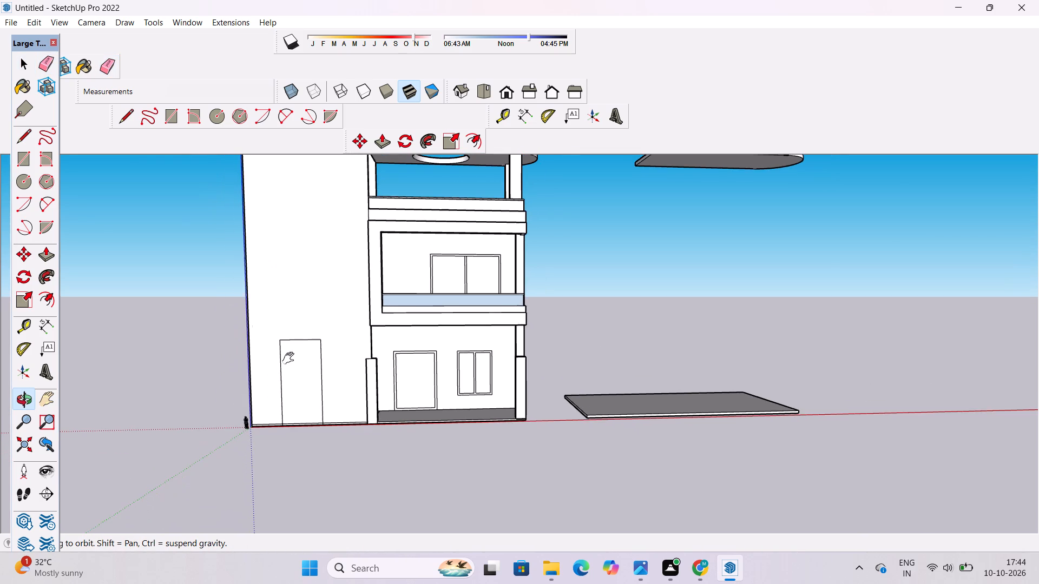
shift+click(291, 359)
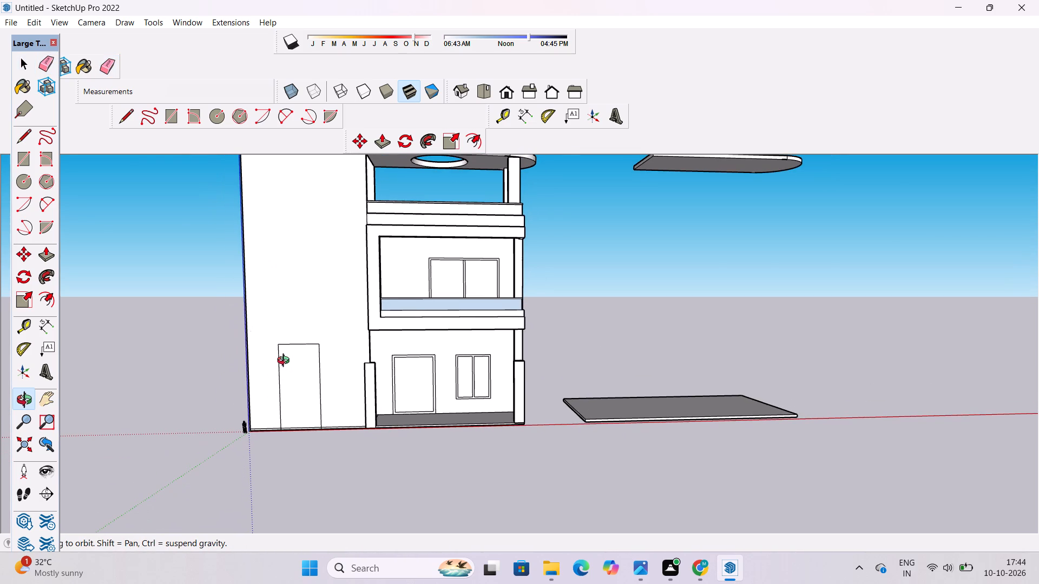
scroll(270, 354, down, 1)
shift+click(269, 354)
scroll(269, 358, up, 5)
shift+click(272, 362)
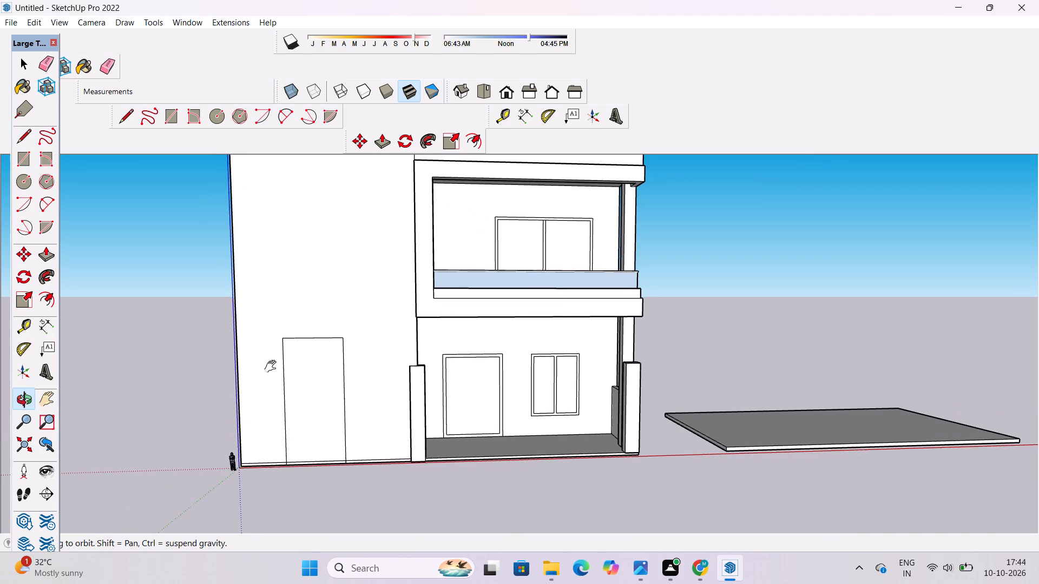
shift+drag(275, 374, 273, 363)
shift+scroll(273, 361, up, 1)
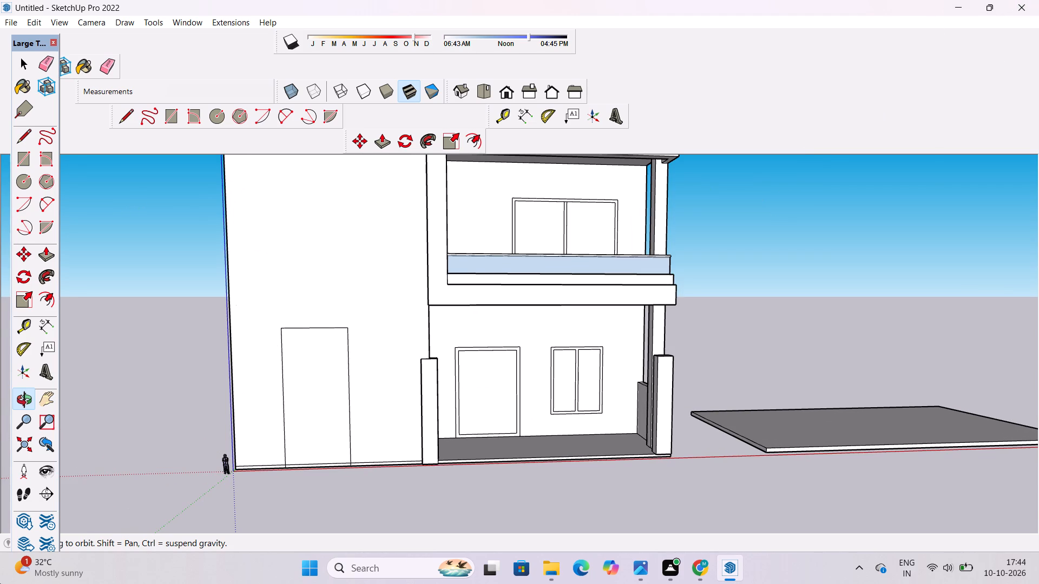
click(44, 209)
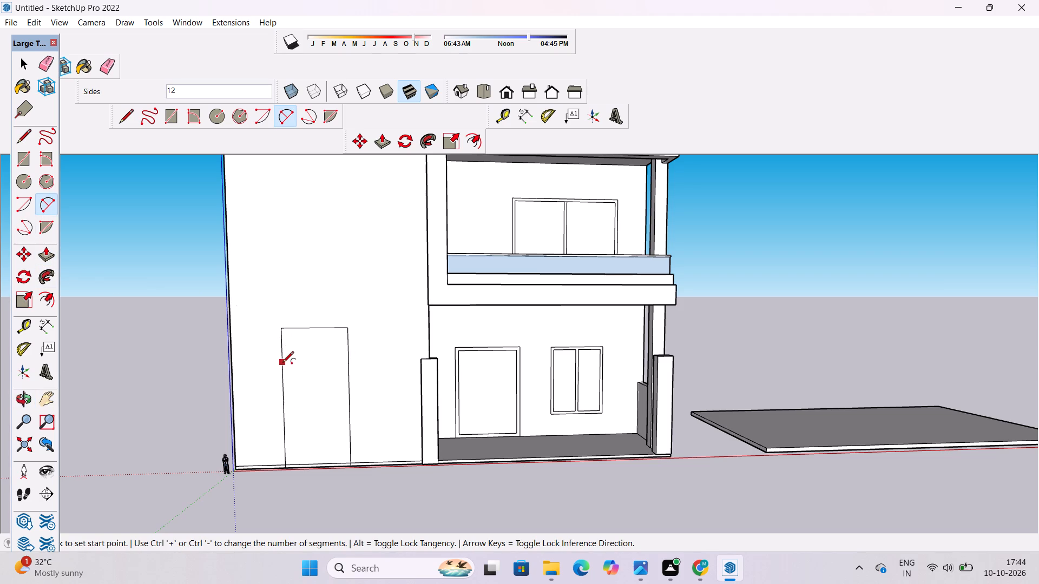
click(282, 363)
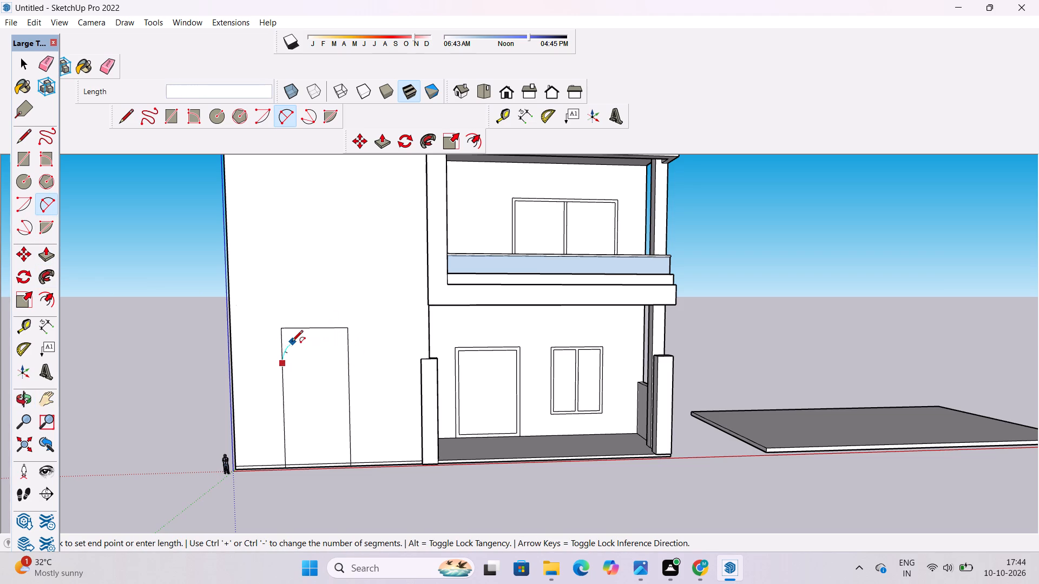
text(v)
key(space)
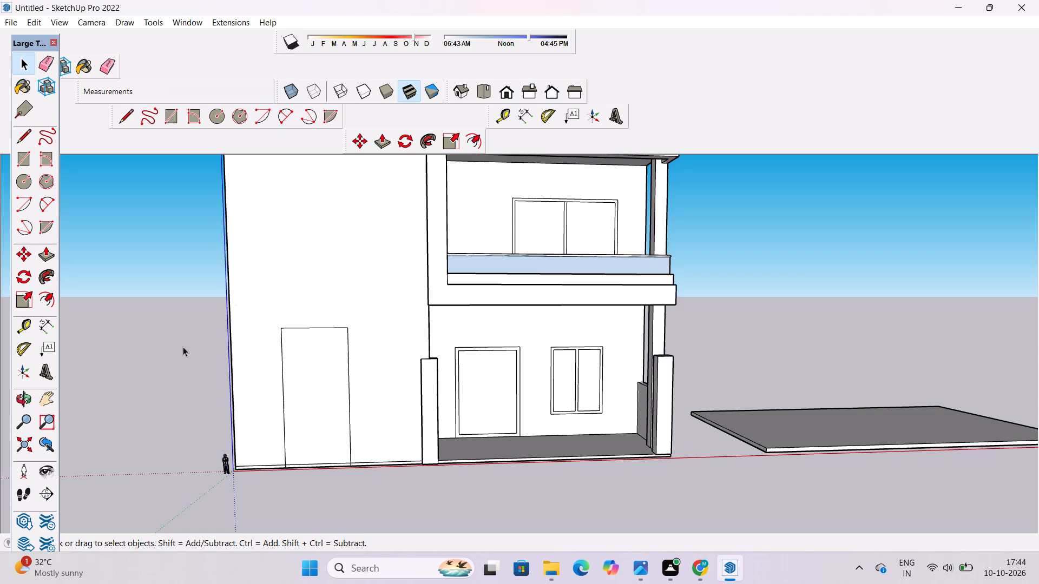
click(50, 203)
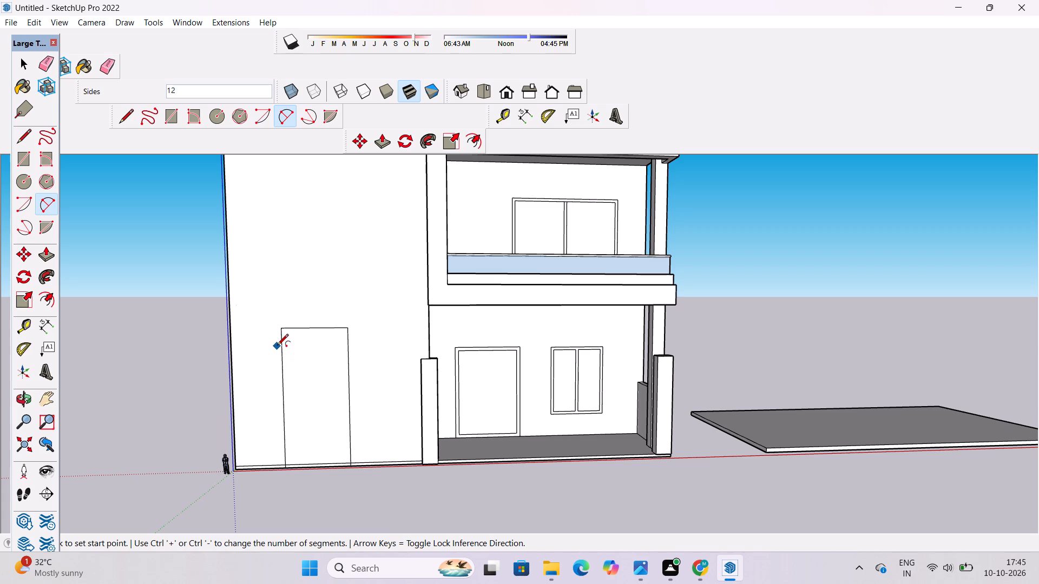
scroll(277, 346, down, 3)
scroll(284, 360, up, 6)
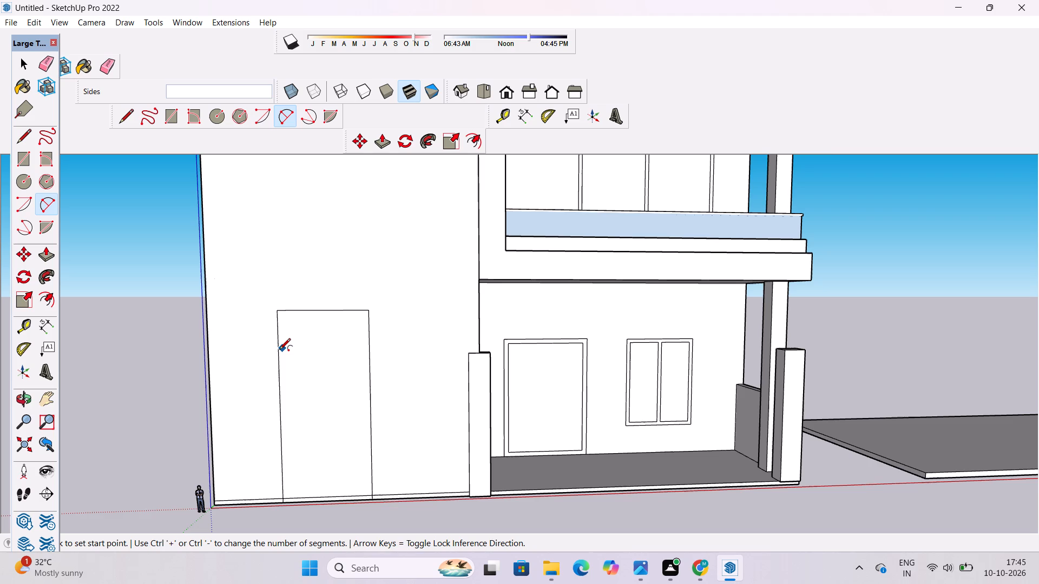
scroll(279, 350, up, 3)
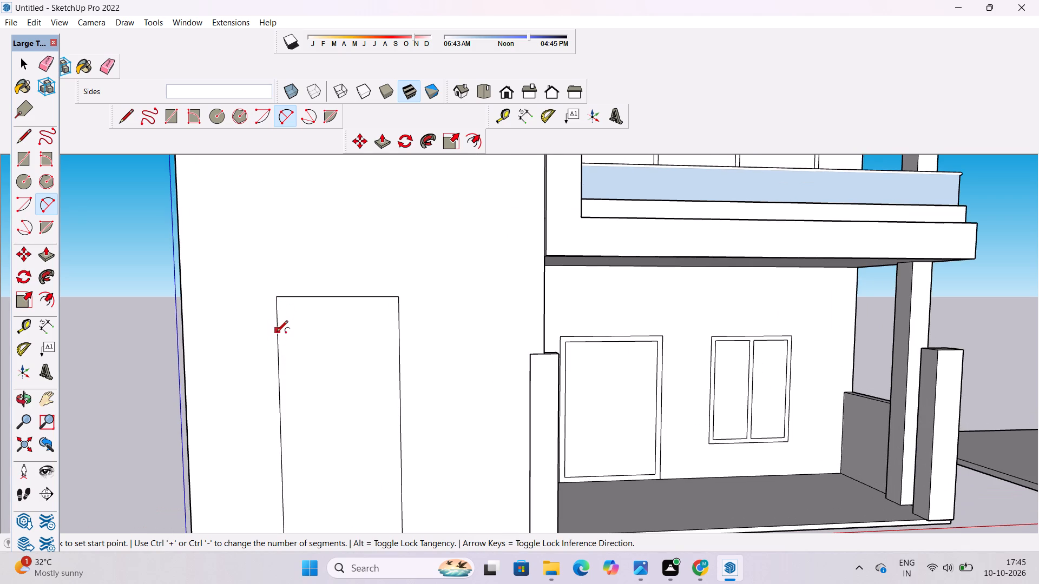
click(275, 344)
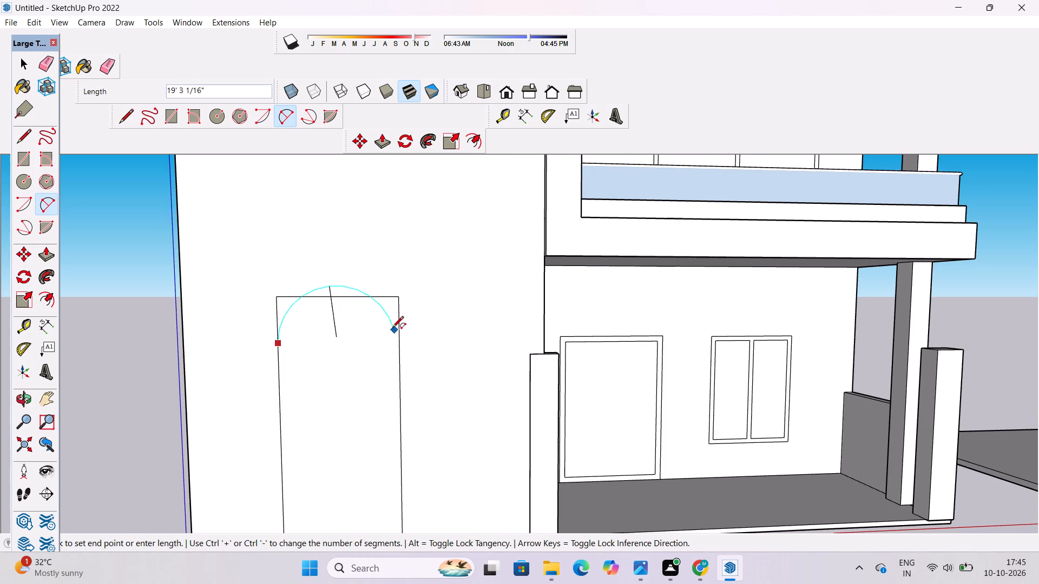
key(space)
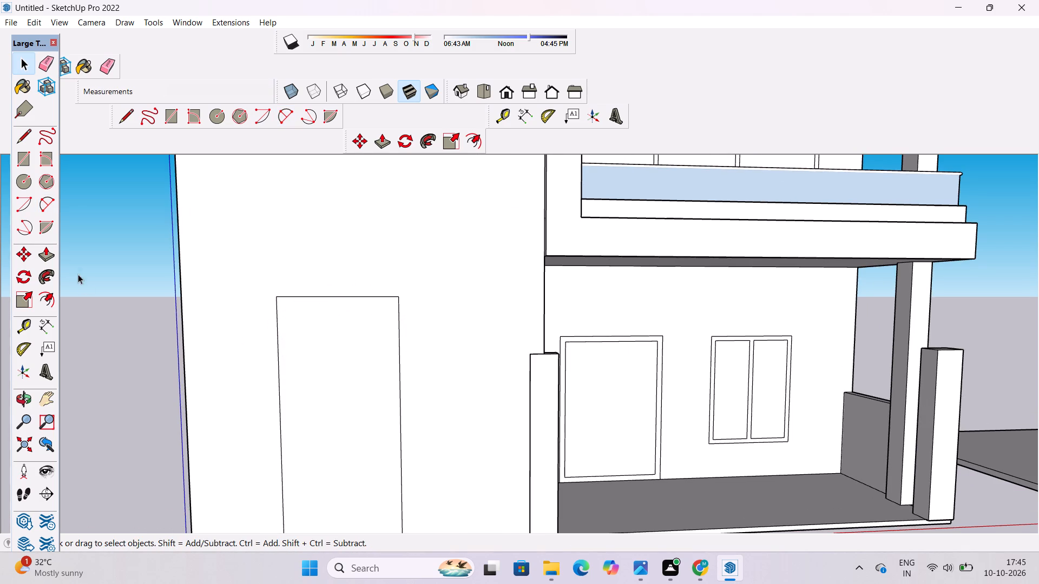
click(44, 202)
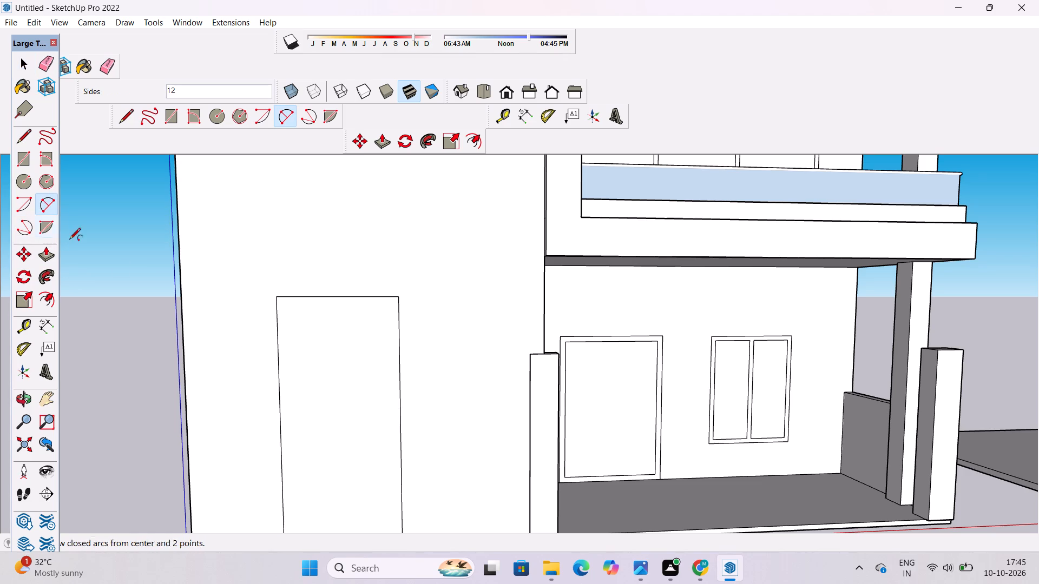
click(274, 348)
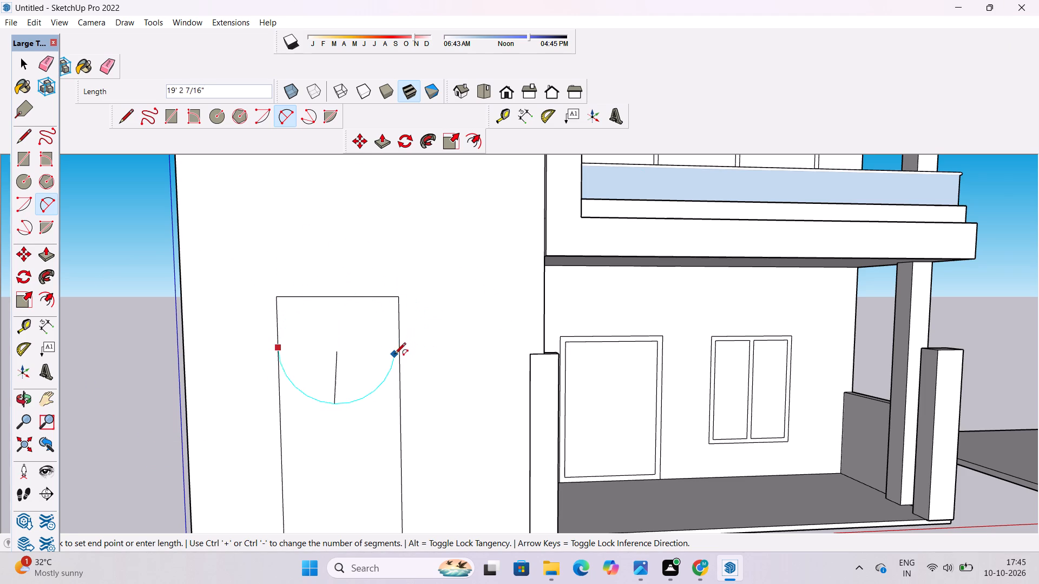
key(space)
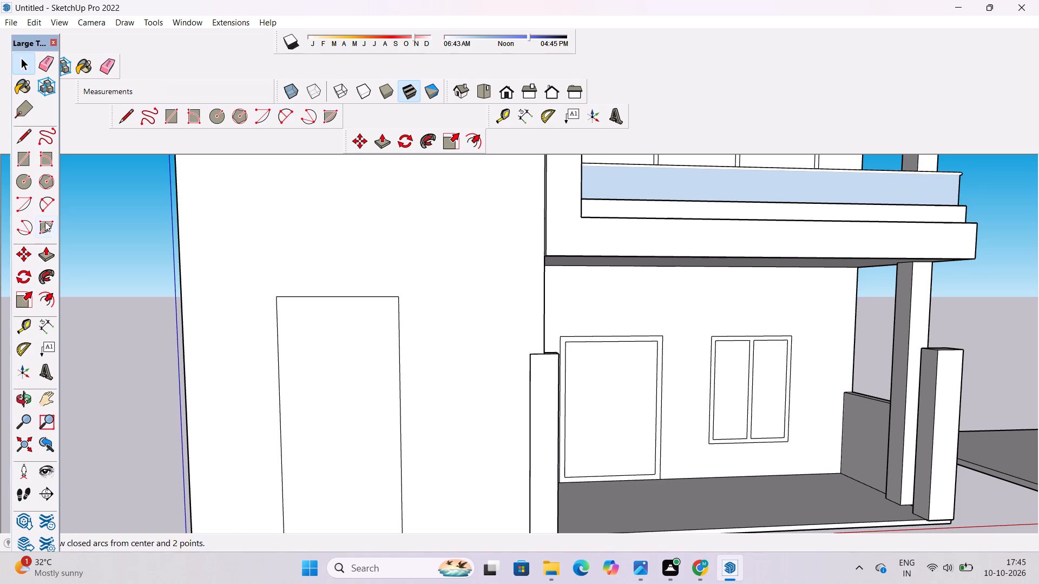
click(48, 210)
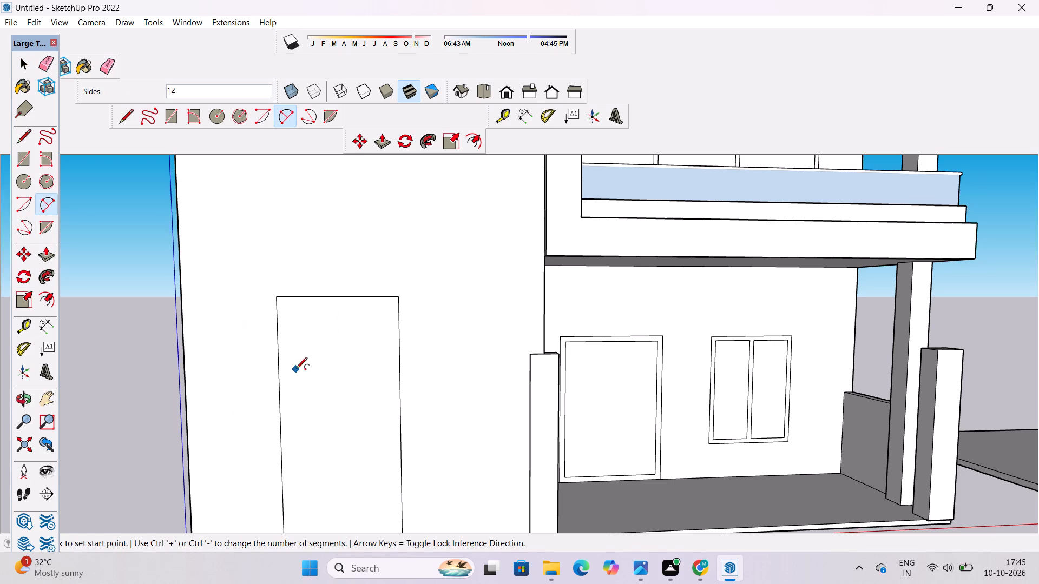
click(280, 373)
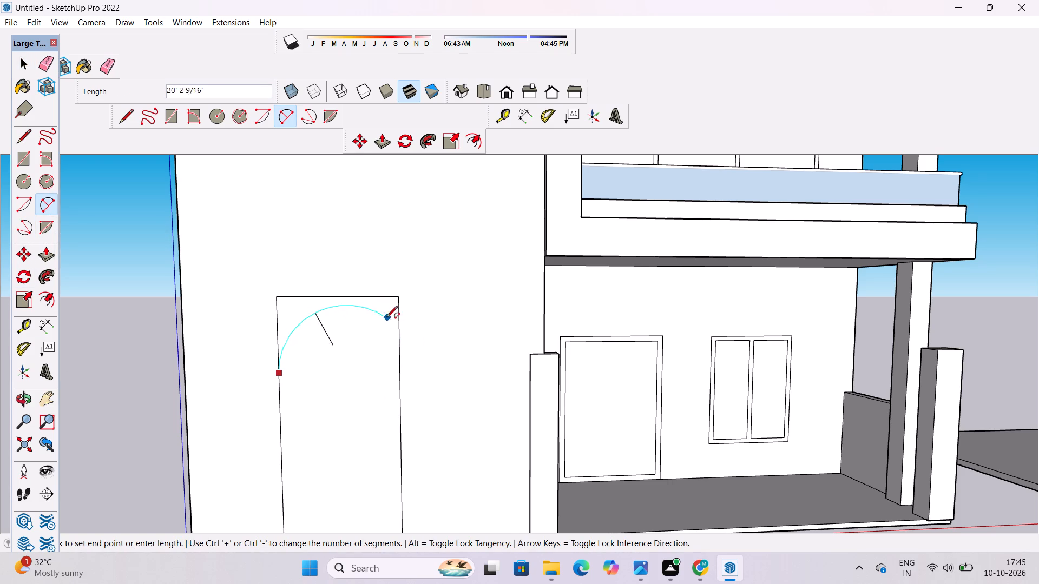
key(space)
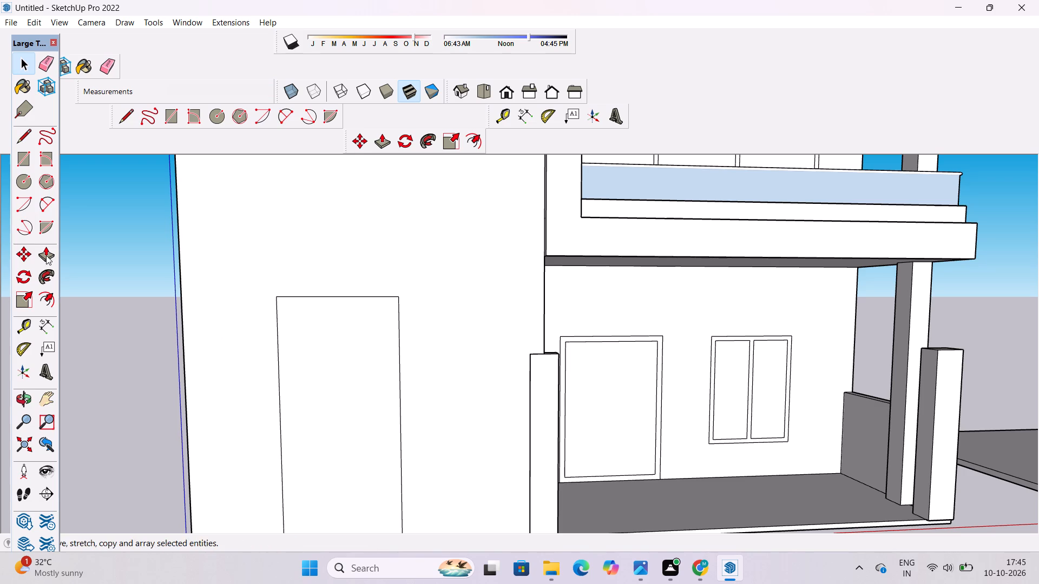
Draw a 20' wide semicircular arc between the door outline's two vertical sides, peaking at about the outline's top edge.
click(51, 201)
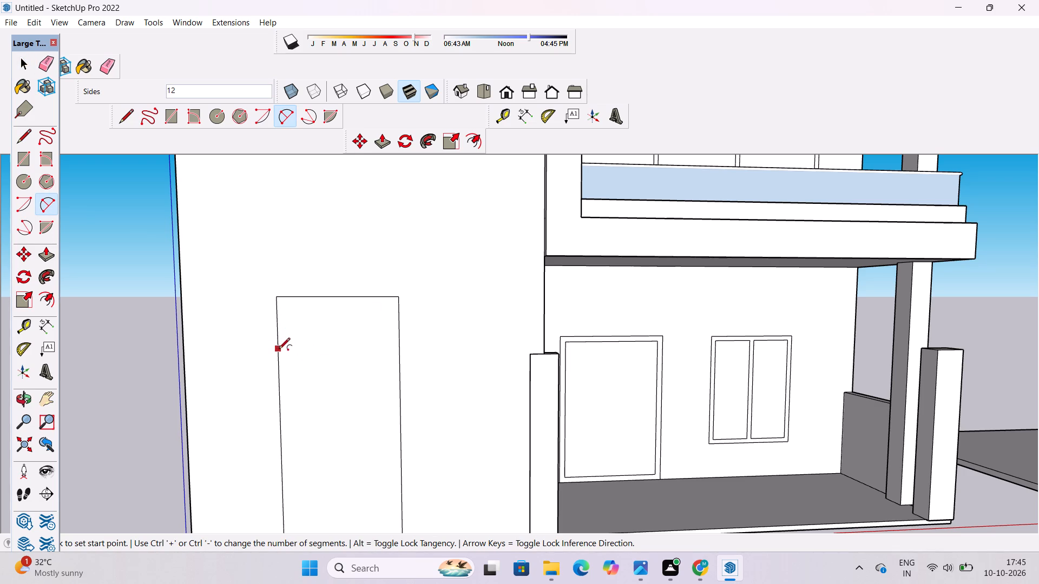
click(280, 354)
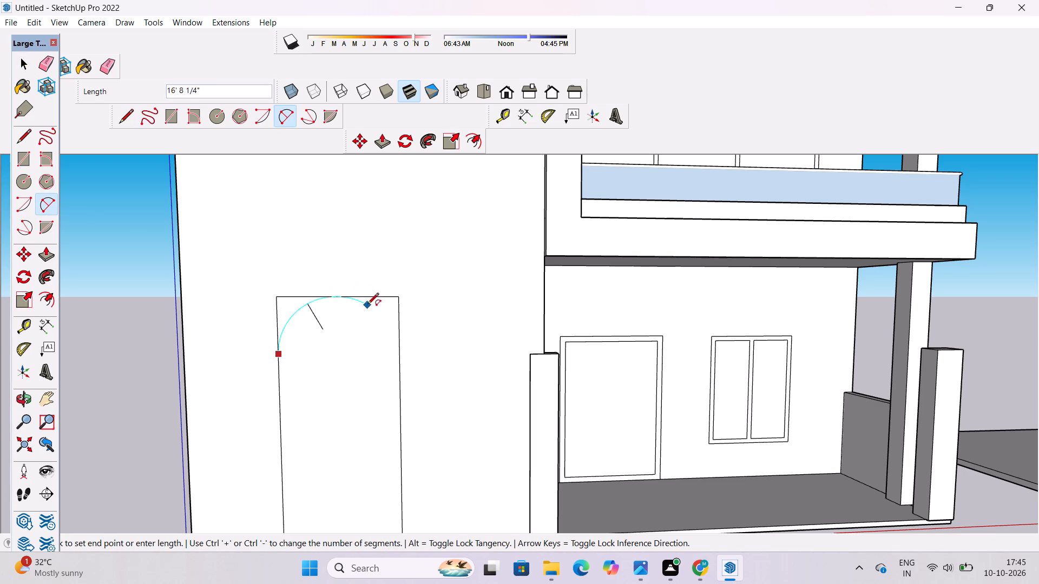
double_click(397, 351)
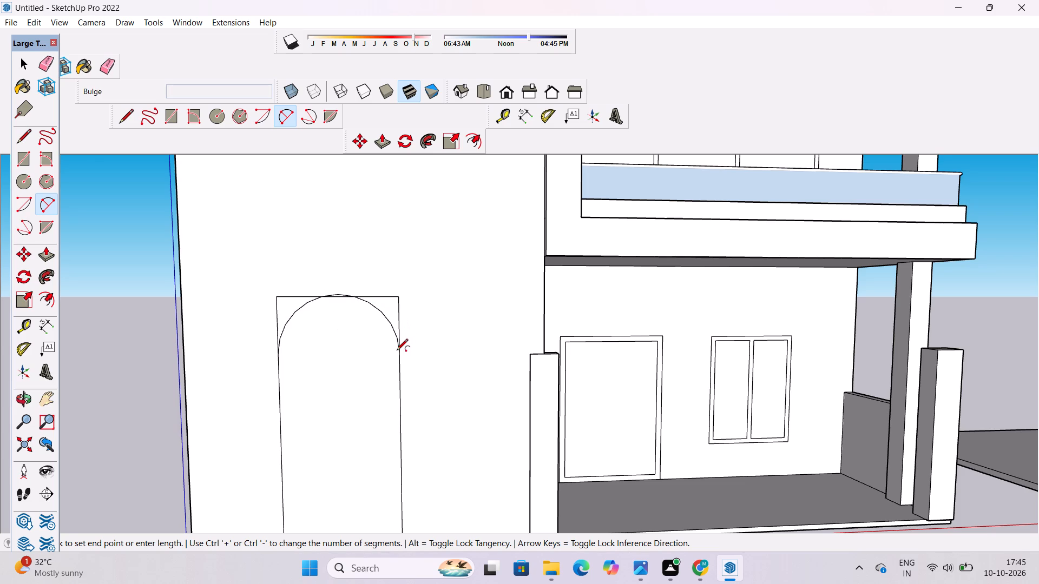
key(space)
scroll(288, 281, down, 6)
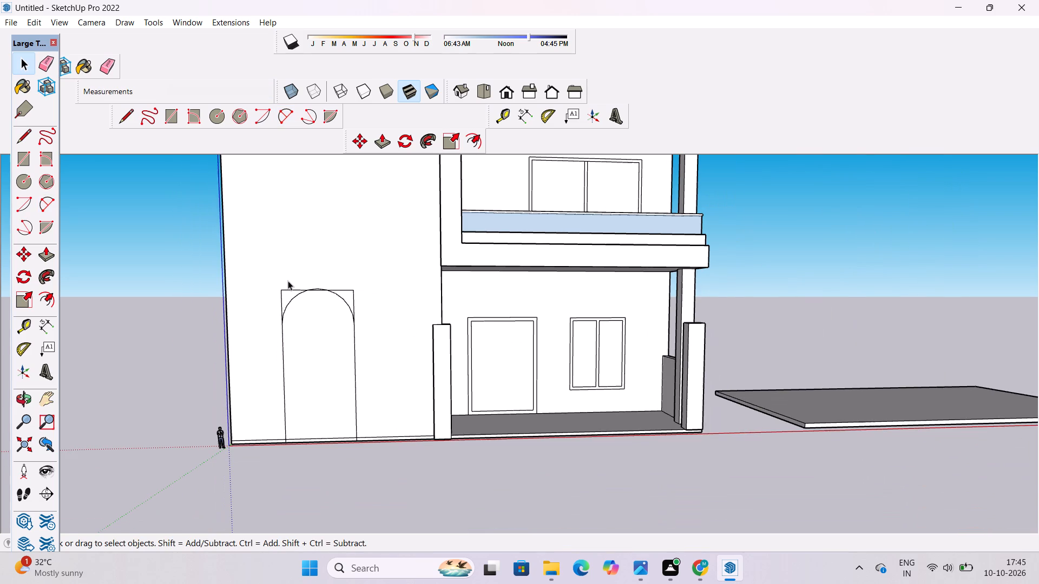
scroll(284, 357, up, 3)
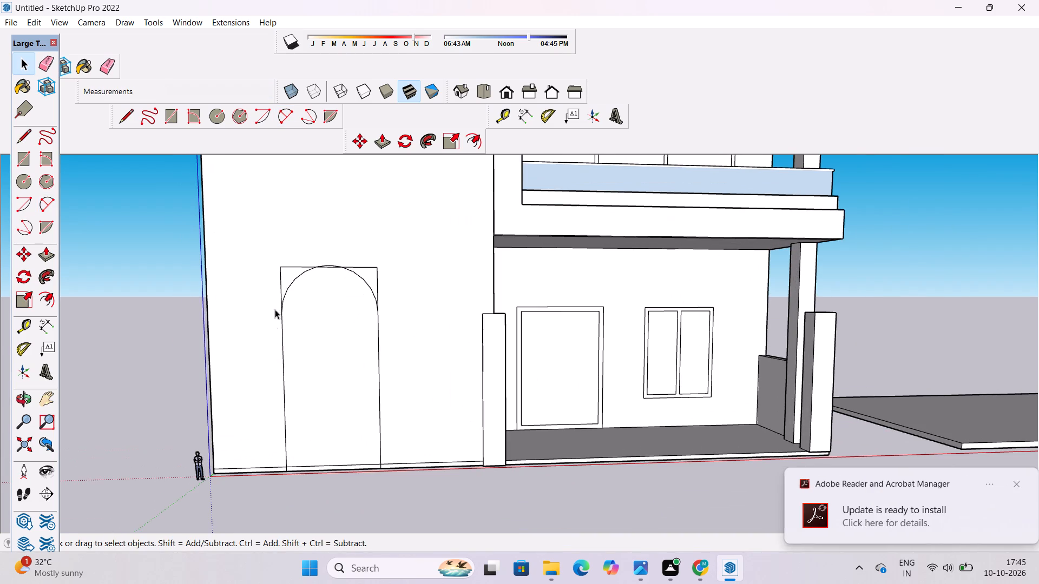
Dismiss the Adobe update notification.
click(1014, 481)
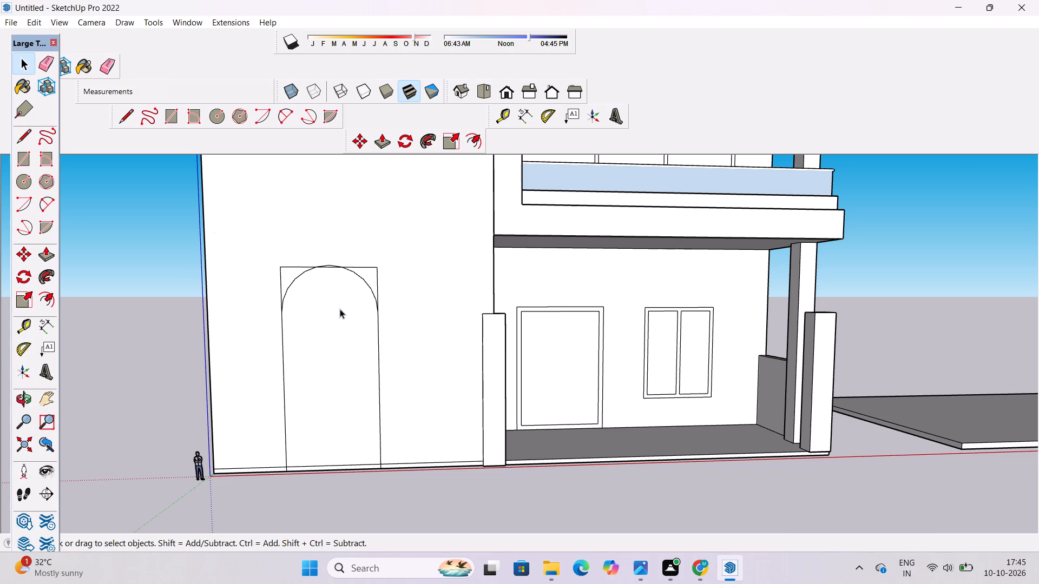
Show the properties tray and set the door arch's side portion nearer the porch to 10 segments.
key(b)
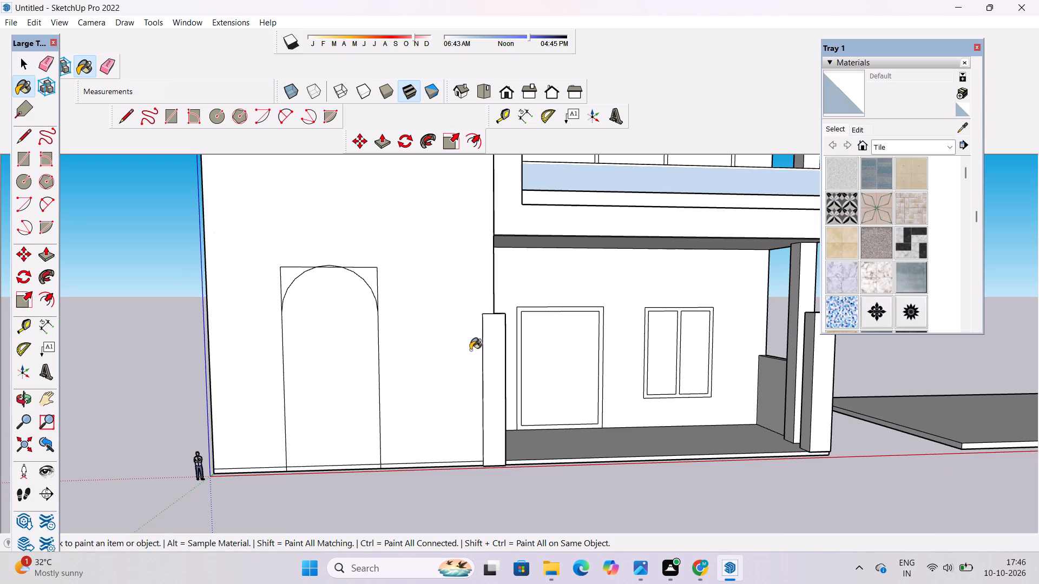
key(space)
click(359, 275)
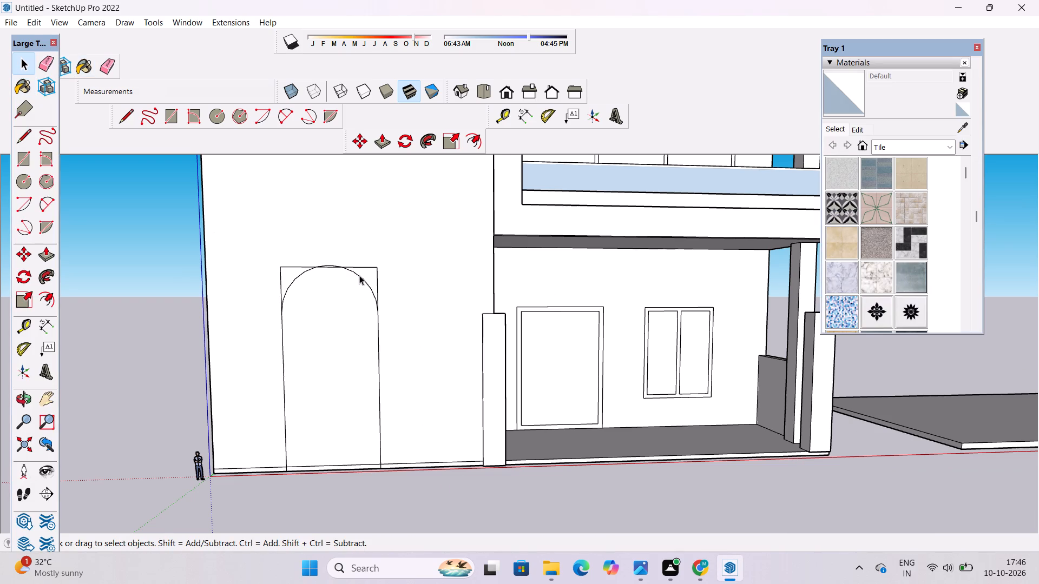
scroll(847, 113, up, 2)
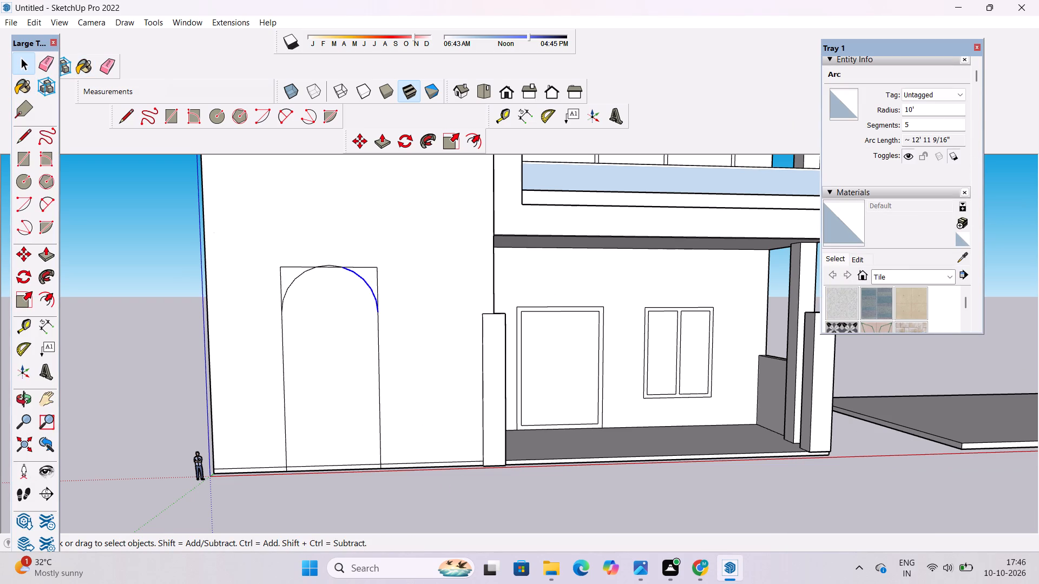
click(926, 129)
key(BackSpace)
key(BackSpace)
text(10)
key(Return)
Set the door arch's side portion nearer the tall wall's outer edge to 10 segments.
scroll(338, 250, up, 10)
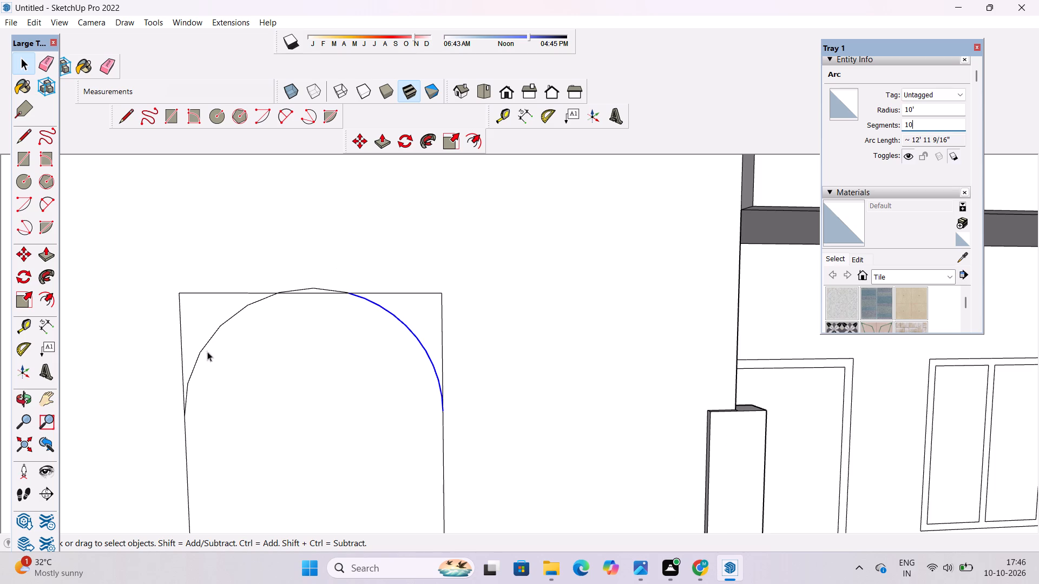
click(218, 327)
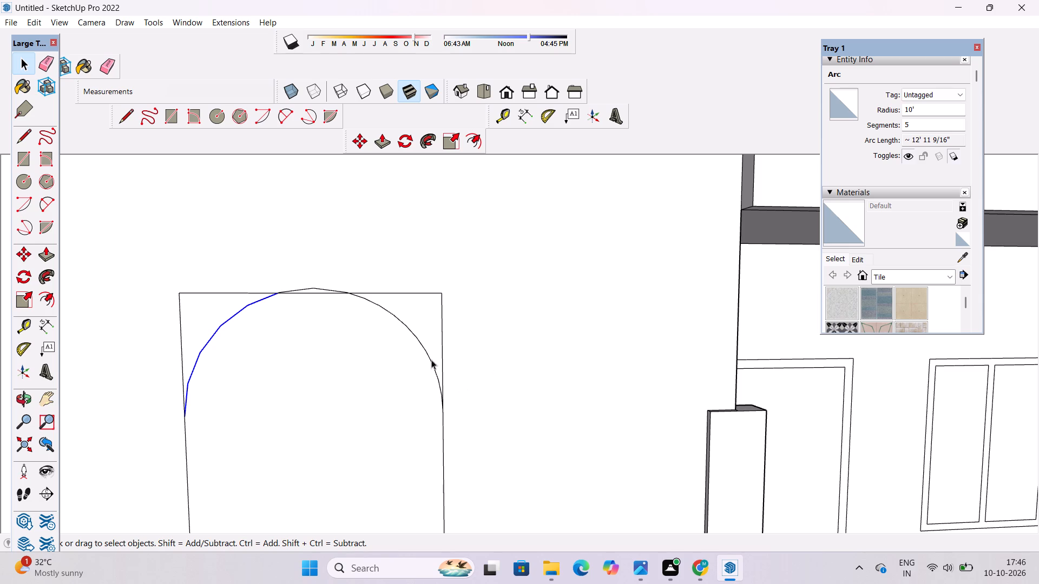
scroll(439, 389, down, 2)
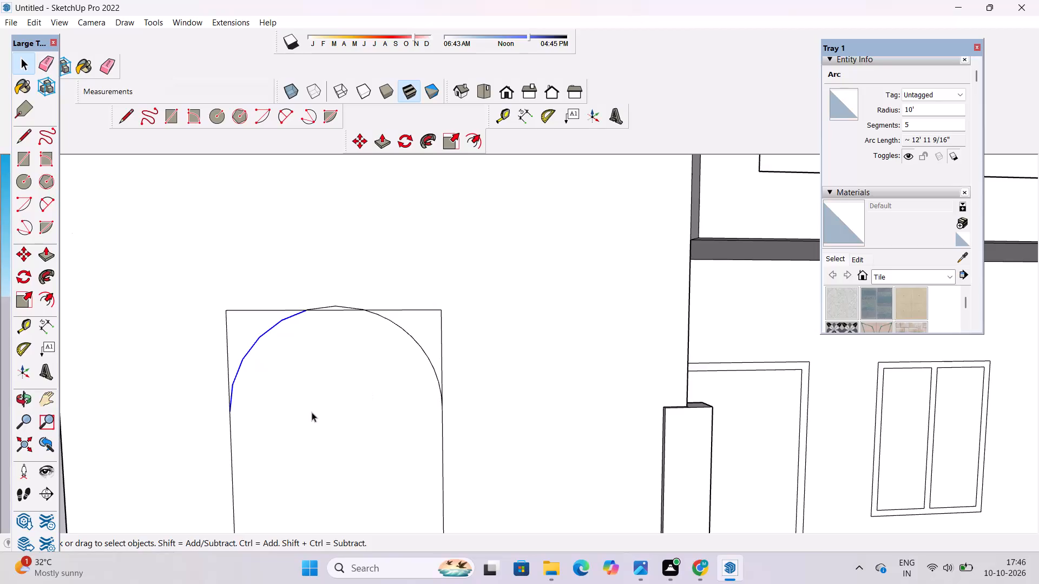
click(935, 124)
key(BackSpace)
text(10)
key(Return)
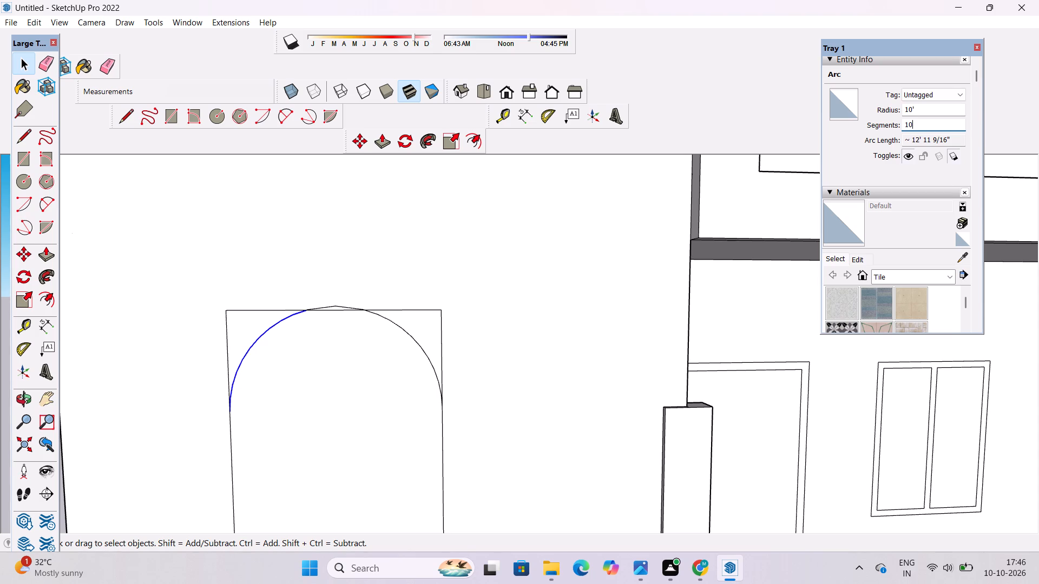
Set the short crown portion of the arch above the door outline's top edge to 10 segments.
click(342, 308)
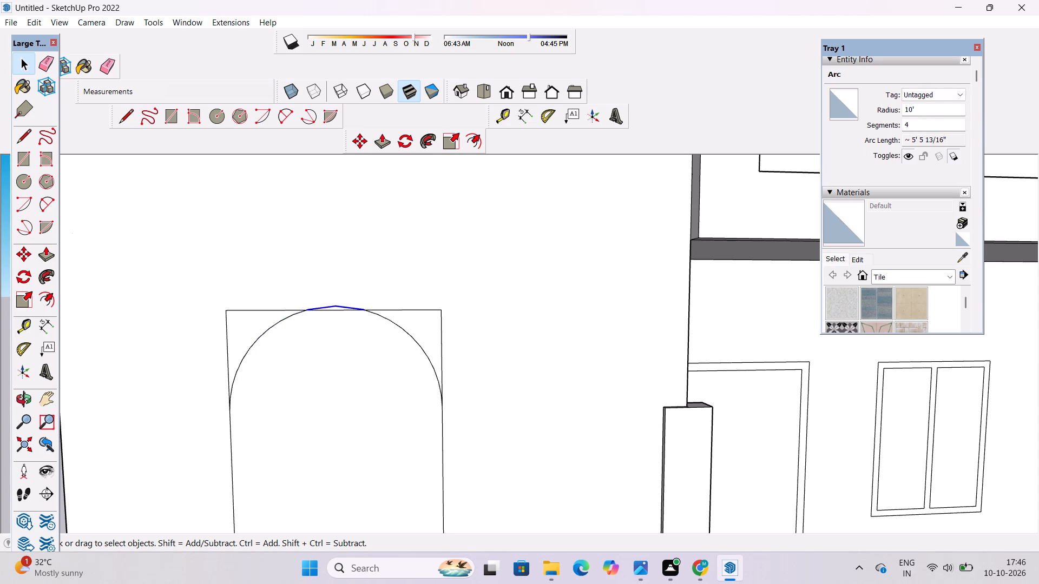
click(915, 125)
key(BackSpace)
text(10)
key(Return)
Erase the rectangle's two upper corners and its leftover top edge around the arch, leaving one continuous arched door outline.
scroll(489, 291, down, 5)
click(87, 392)
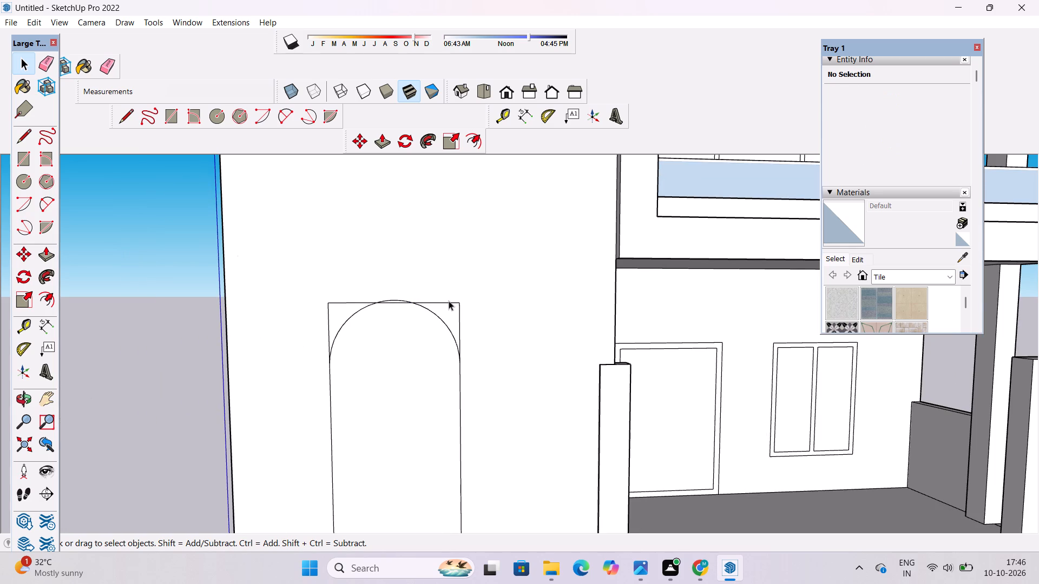
key(e)
scroll(432, 311, up, 4)
drag(447, 287, 454, 295)
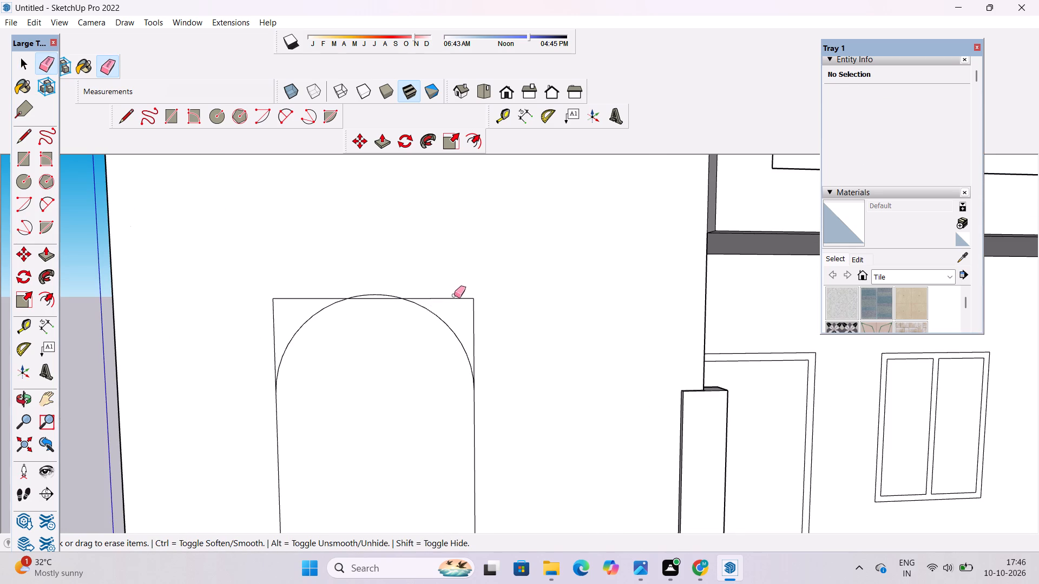
drag(454, 295, 477, 327)
scroll(320, 314, up, 1)
drag(310, 285, 292, 315)
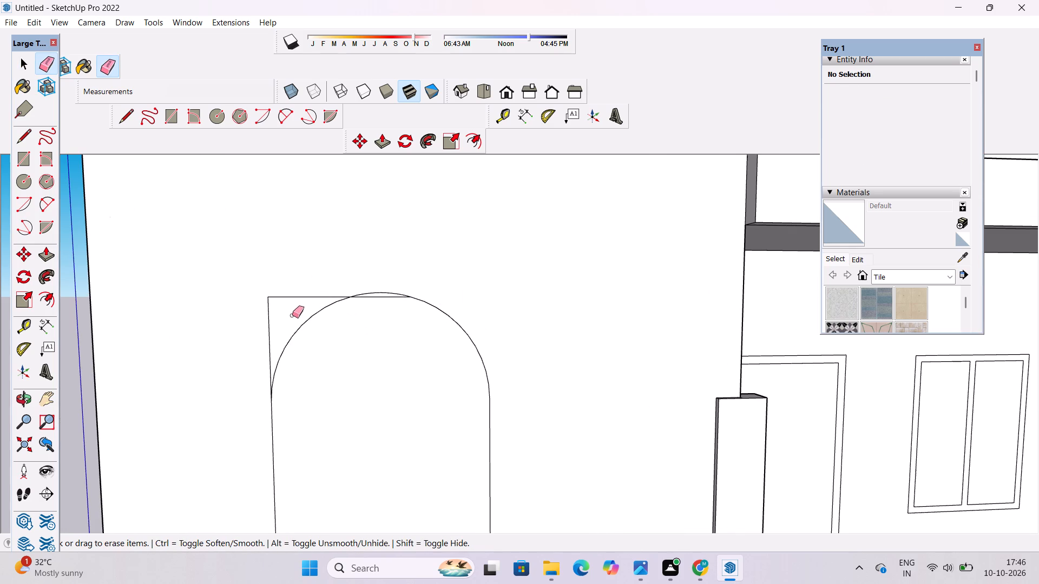
drag(292, 315, 267, 342)
drag(293, 287, 297, 300)
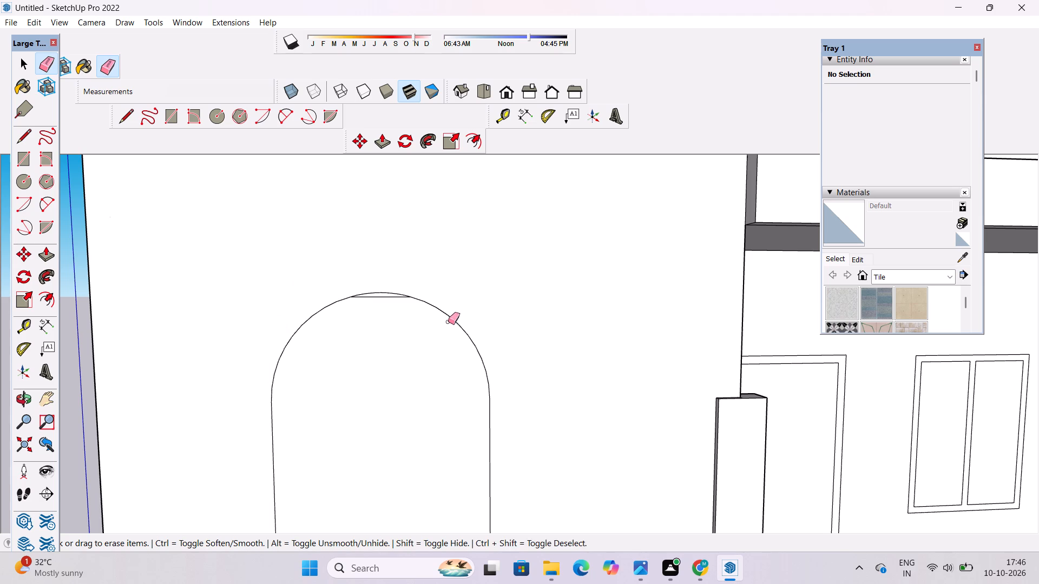
scroll(400, 307, up, 8)
click(382, 283)
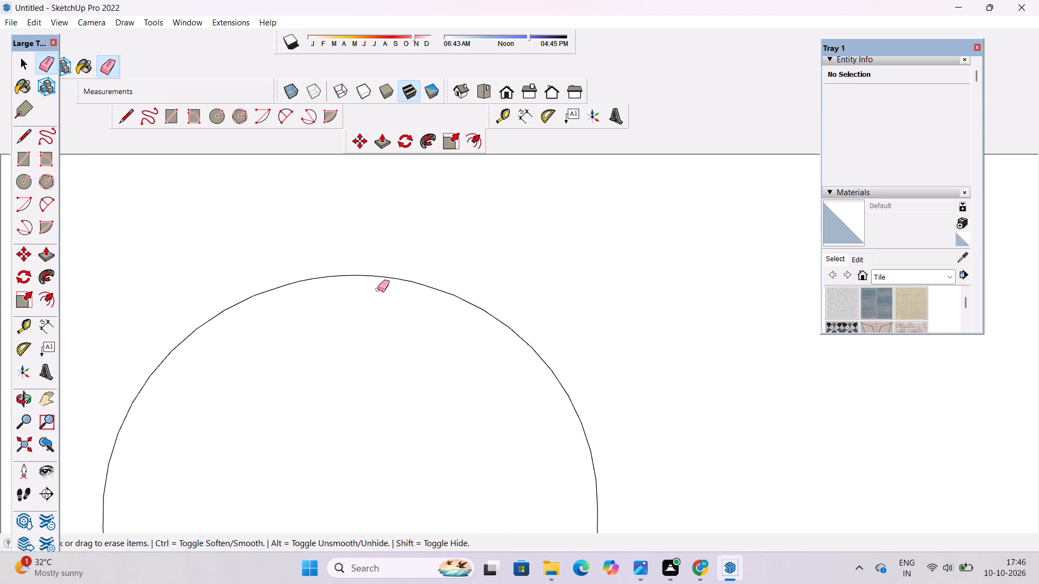
key(space)
key(space)
Examine the foot of the arched door outline where its sides cross the wall's base strip.
scroll(377, 290, down, 17)
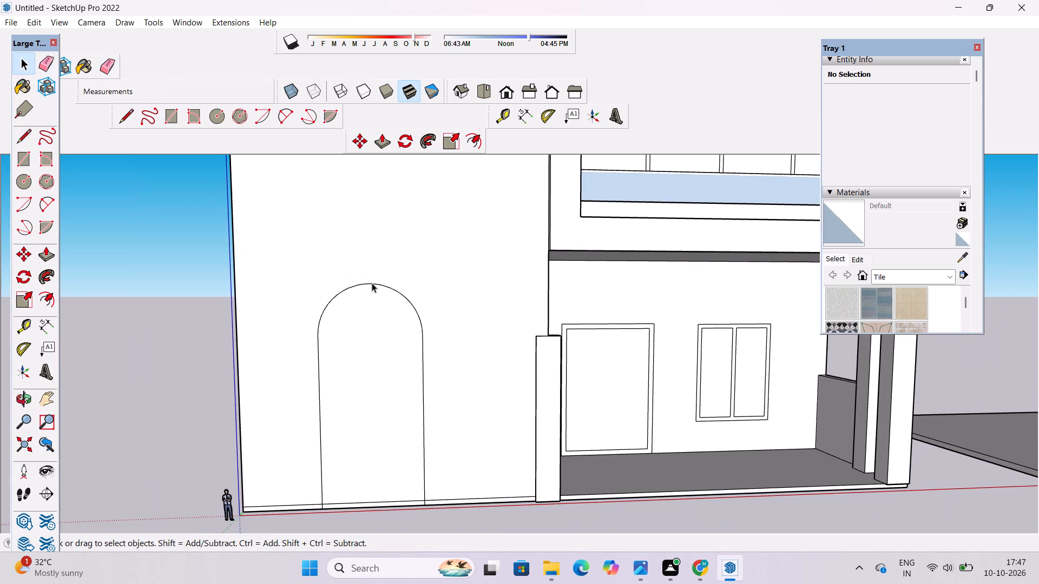
key(o)
scroll(478, 583, down, 2)
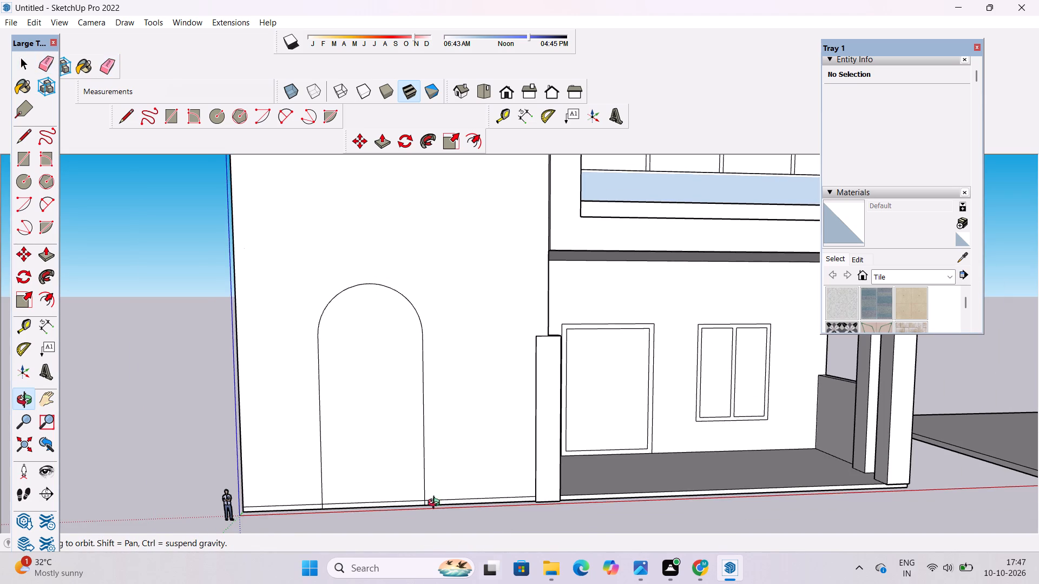
scroll(436, 504, down, 3)
shift+drag(300, 497, 300, 479)
drag(311, 457, 311, 503)
scroll(372, 506, up, 7)
drag(301, 520, 300, 507)
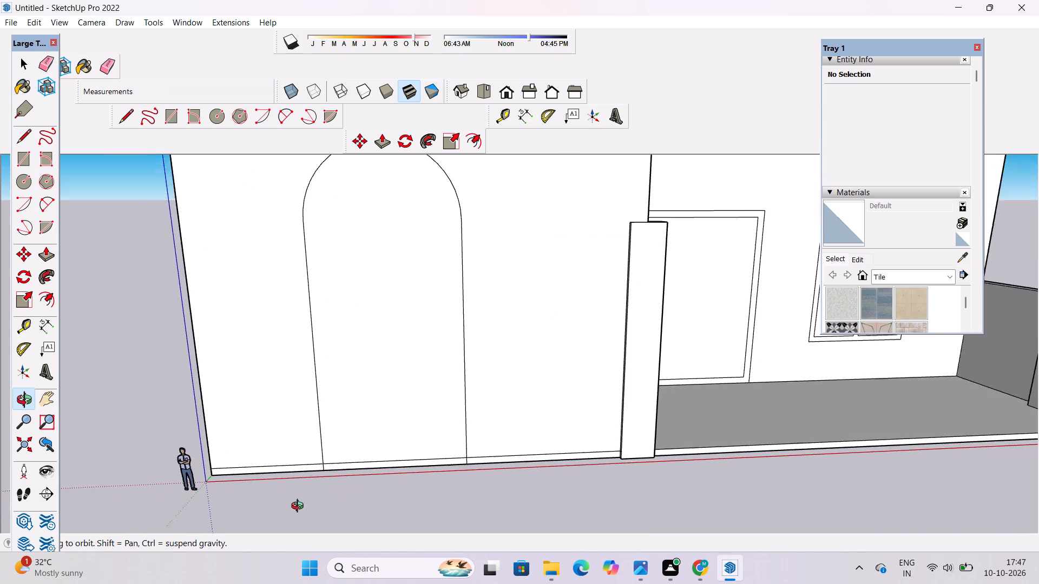
drag(300, 507, 300, 487)
shift+drag(338, 480, 338, 480)
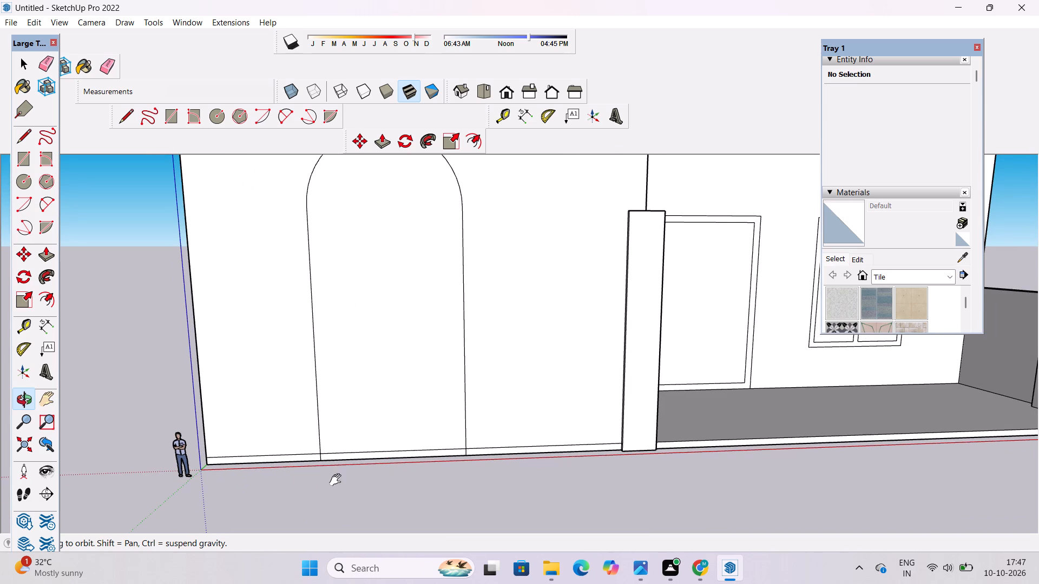
shift+drag(338, 480, 335, 497)
scroll(328, 496, up, 2)
shift+drag(326, 493, 312, 464)
shift+drag(318, 456, 310, 476)
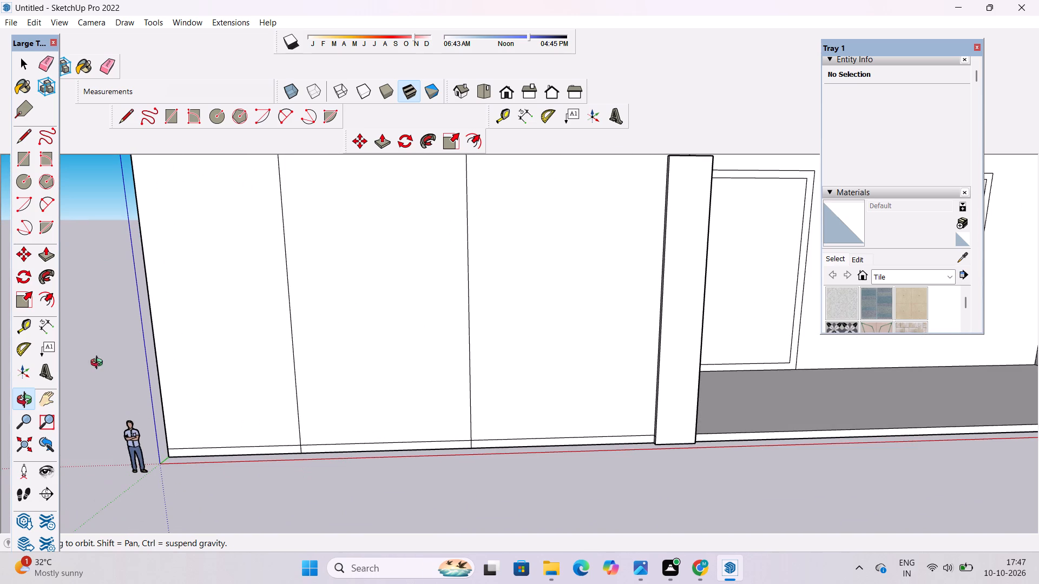
drag(319, 449, 333, 415)
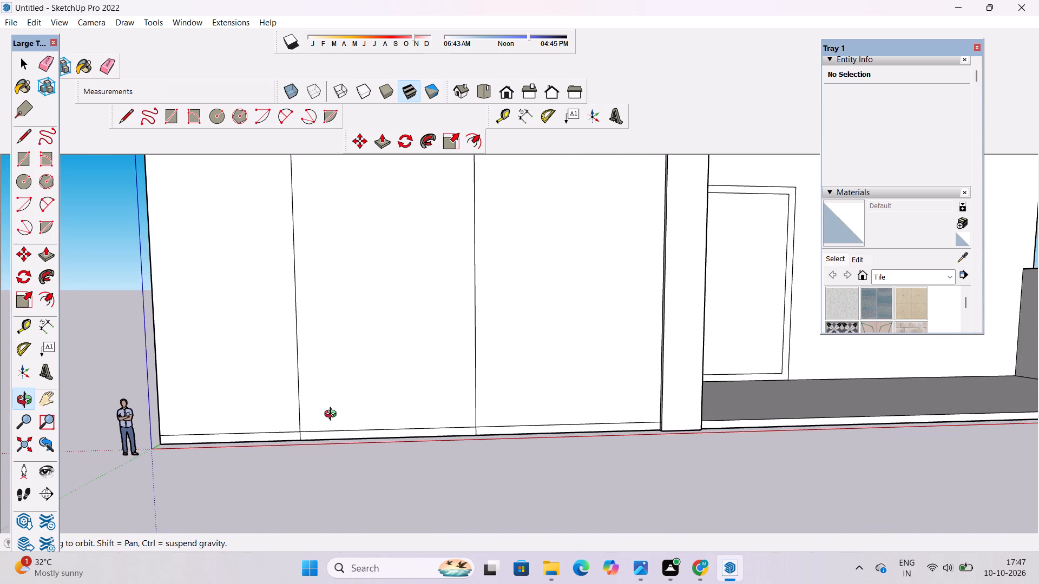
shift+click(333, 415)
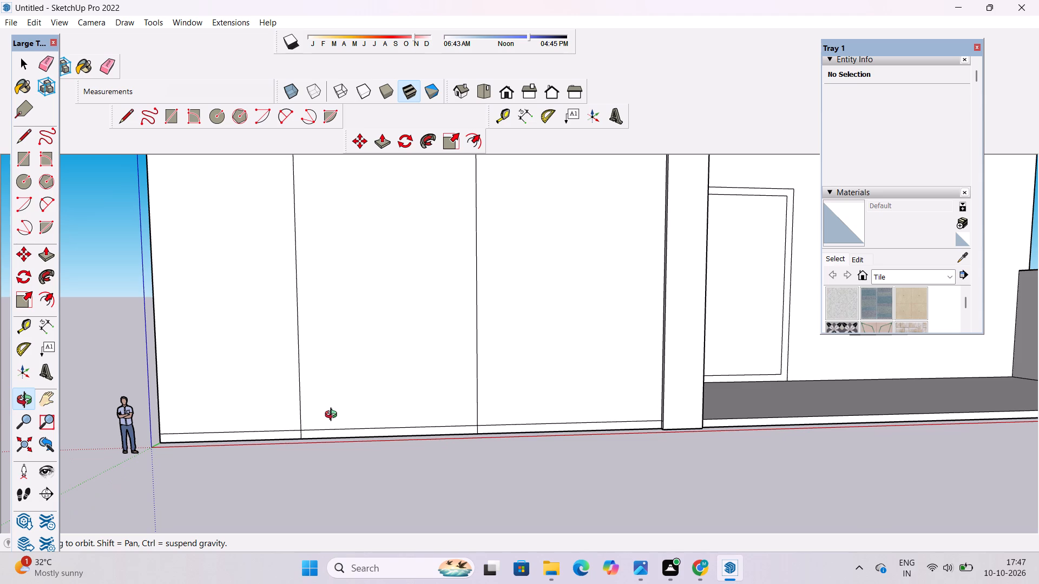
shift+drag(320, 466, 318, 456)
scroll(318, 456, up, 1)
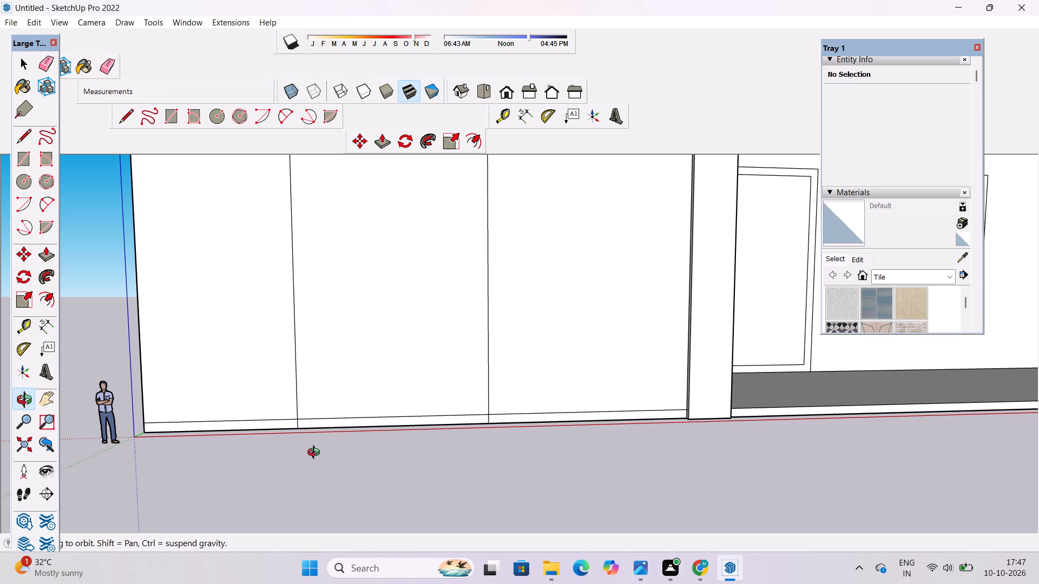
shift+drag(357, 432, 357, 446)
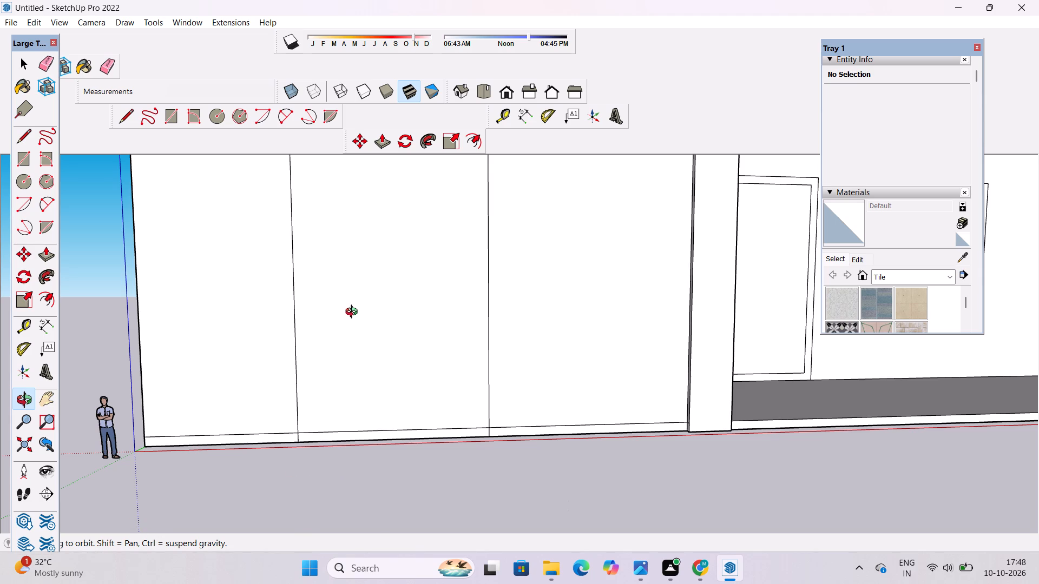
scroll(220, 376, down, 6)
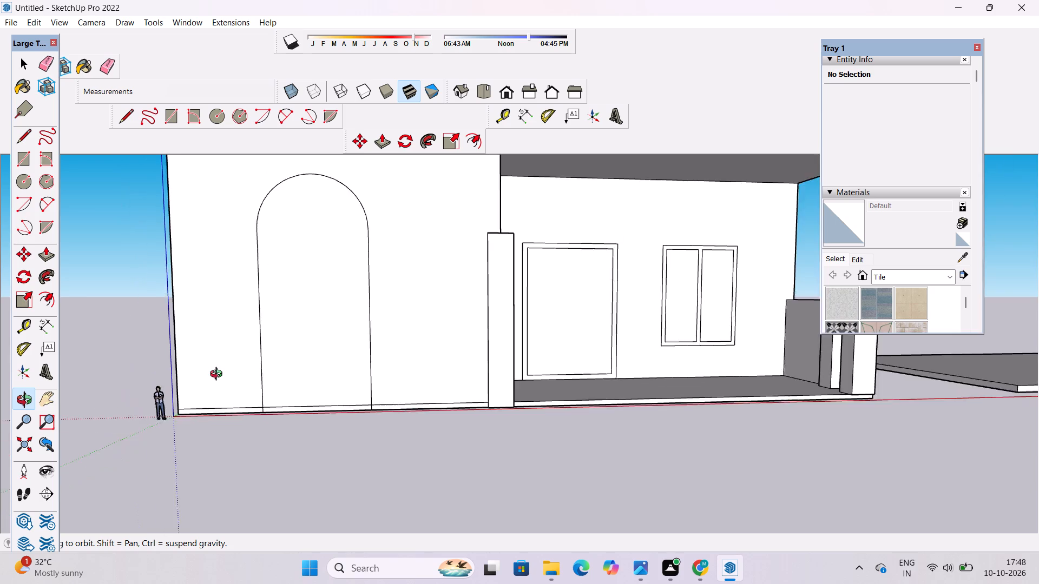
scroll(219, 375, down, 4)
drag(379, 390, 308, 437)
scroll(209, 457, up, 8)
shift+drag(206, 455, 353, 404)
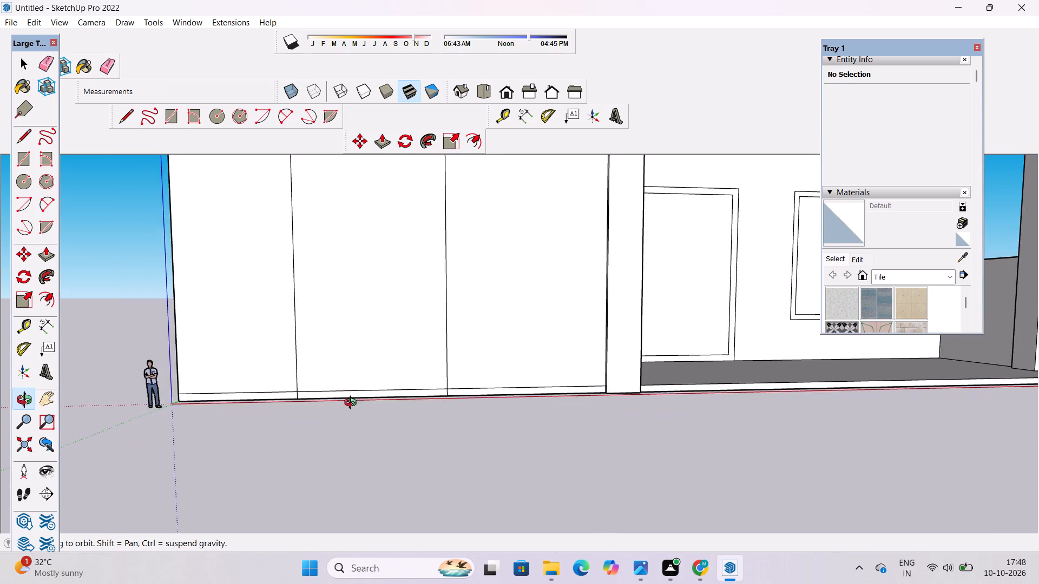
drag(353, 404, 255, 427)
scroll(278, 401, up, 5)
shift+drag(278, 401, 264, 429)
drag(329, 430, 390, 422)
scroll(347, 419, up, 4)
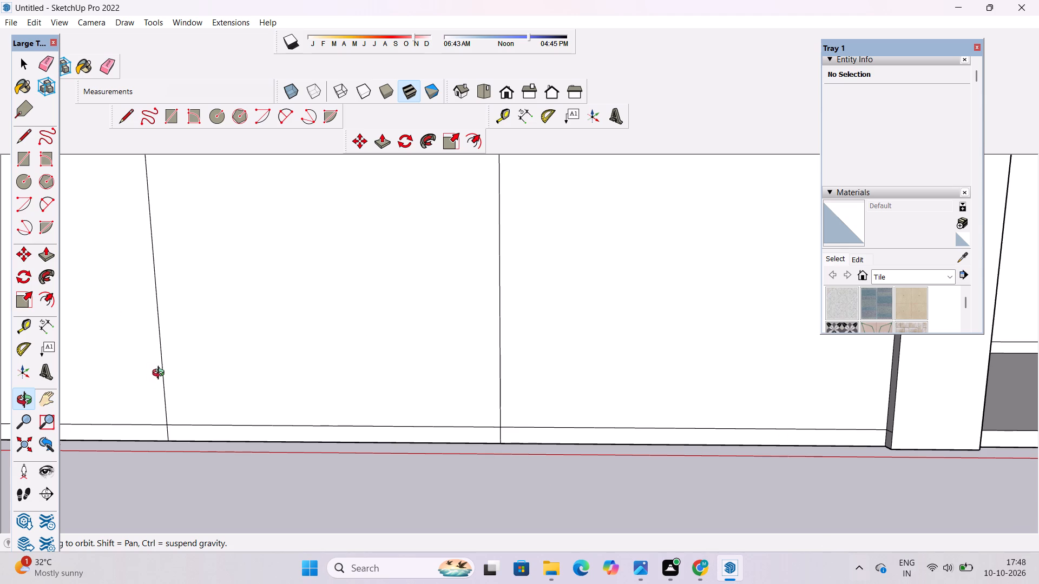
scroll(162, 376, down, 7)
shift+drag(234, 343, 250, 374)
scroll(251, 374, up, 4)
shift+drag(252, 372, 241, 432)
shift+scroll(237, 373, down, 3)
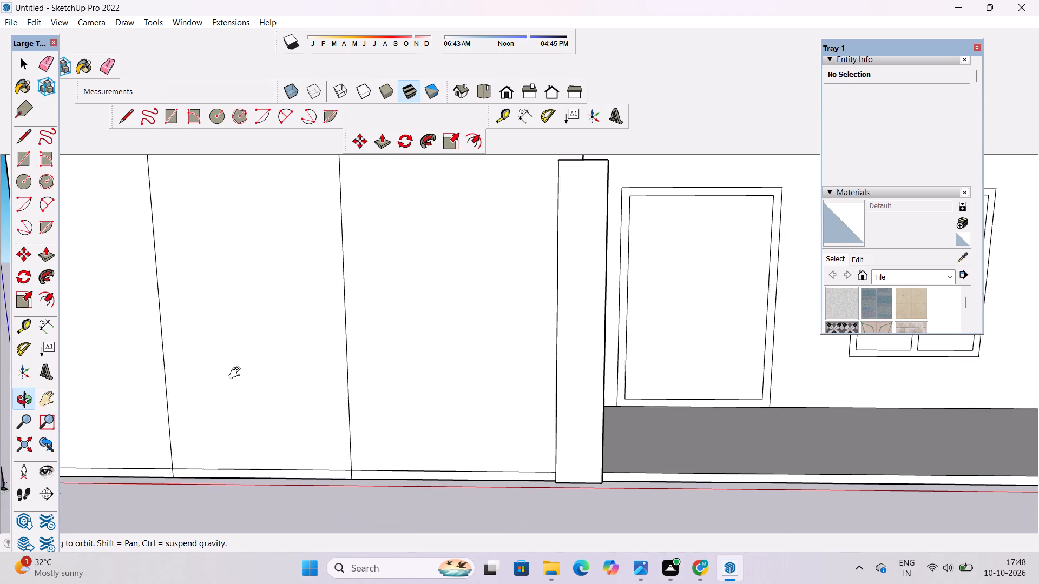
shift+scroll(237, 373, down, 6)
shift+drag(237, 373, 220, 387)
scroll(202, 384, up, 5)
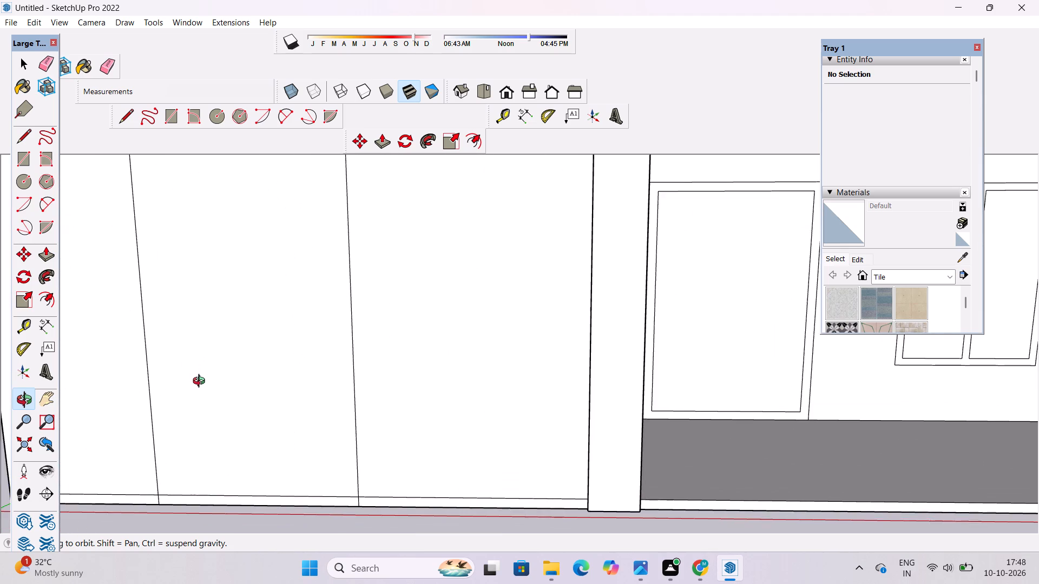
Erase the base strip line segment running between the two sides of the arched door outline.
scroll(201, 382, down, 4)
shift+drag(259, 365, 281, 424)
drag(282, 432, 288, 412)
scroll(290, 395, down, 5)
drag(292, 426, 289, 449)
shift+scroll(283, 492, up, 7)
shift+drag(218, 461, 281, 452)
shift+scroll(281, 464, up, 5)
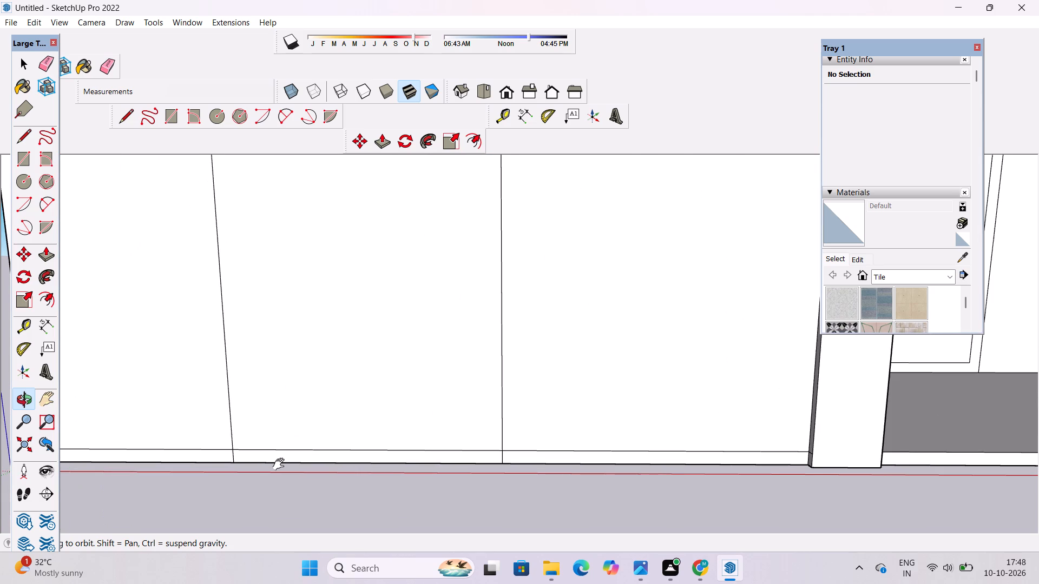
key(e)
drag(294, 433, 299, 453)
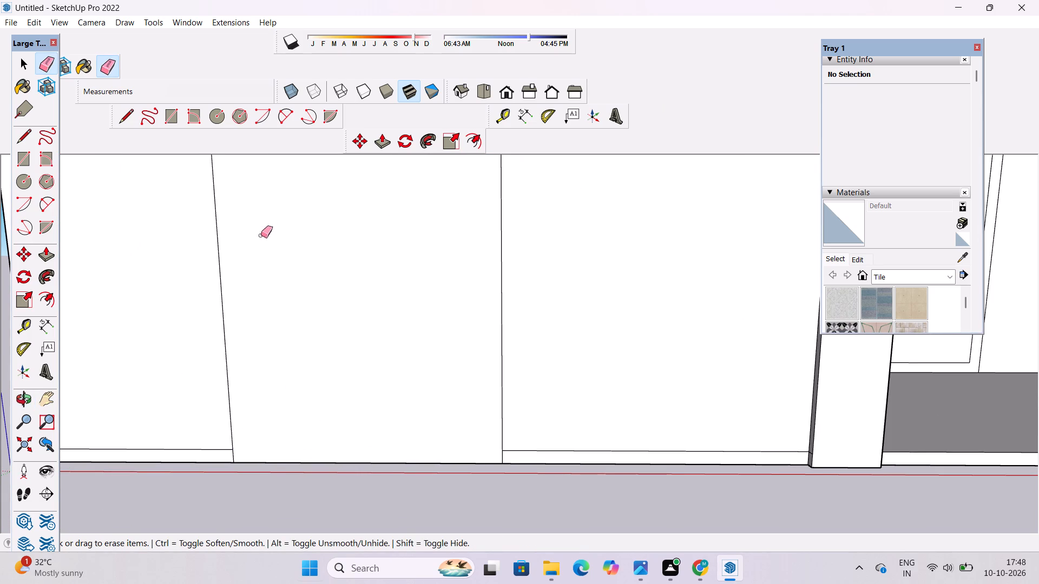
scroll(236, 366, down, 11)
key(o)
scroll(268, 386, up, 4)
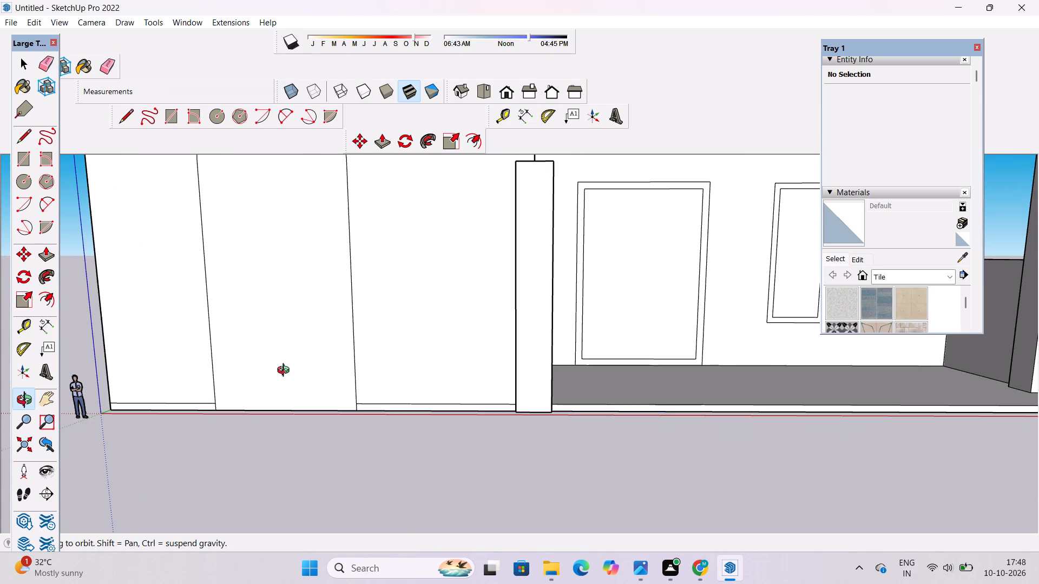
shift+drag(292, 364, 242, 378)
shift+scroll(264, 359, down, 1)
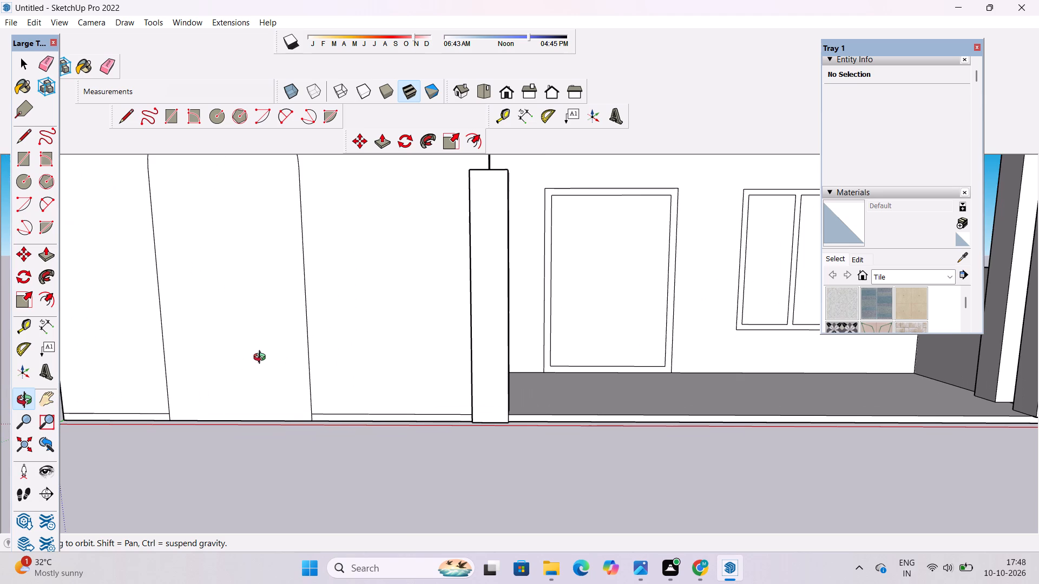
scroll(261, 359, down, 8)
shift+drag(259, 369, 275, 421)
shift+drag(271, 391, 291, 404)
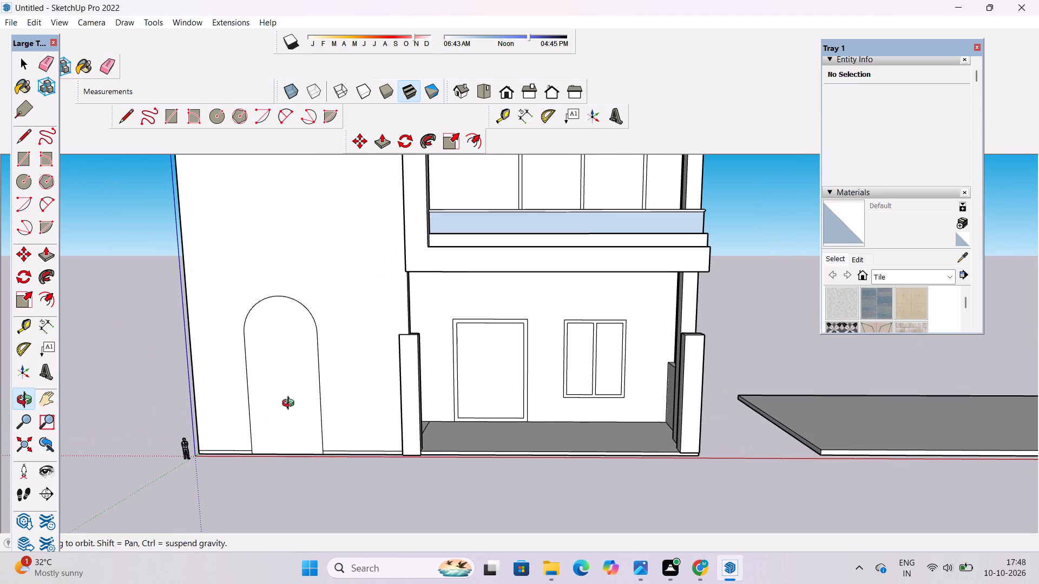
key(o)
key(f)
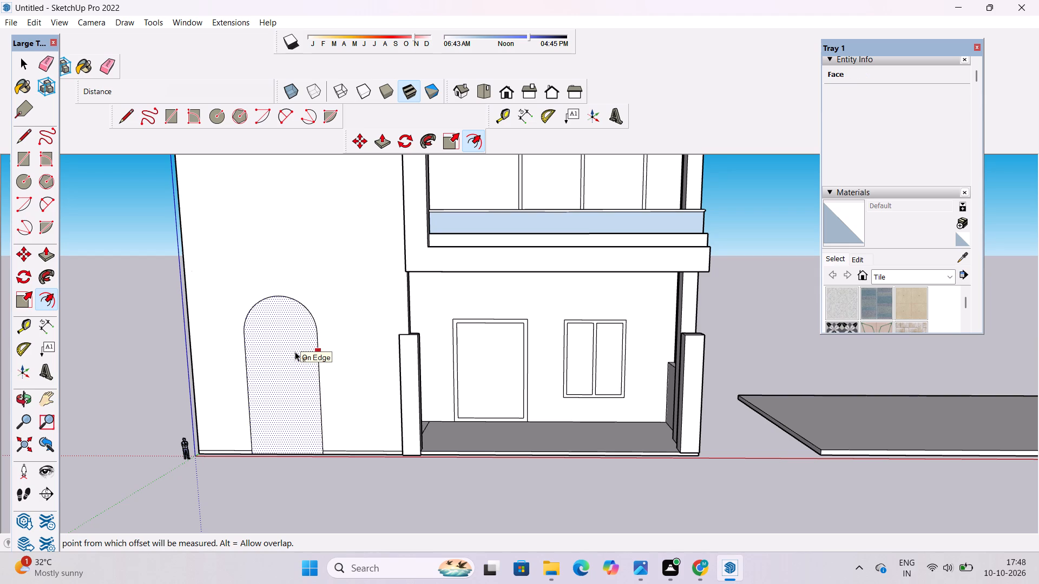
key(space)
Place a horizontal guide 6' above the bottom edge of the arched door outline.
text(t)
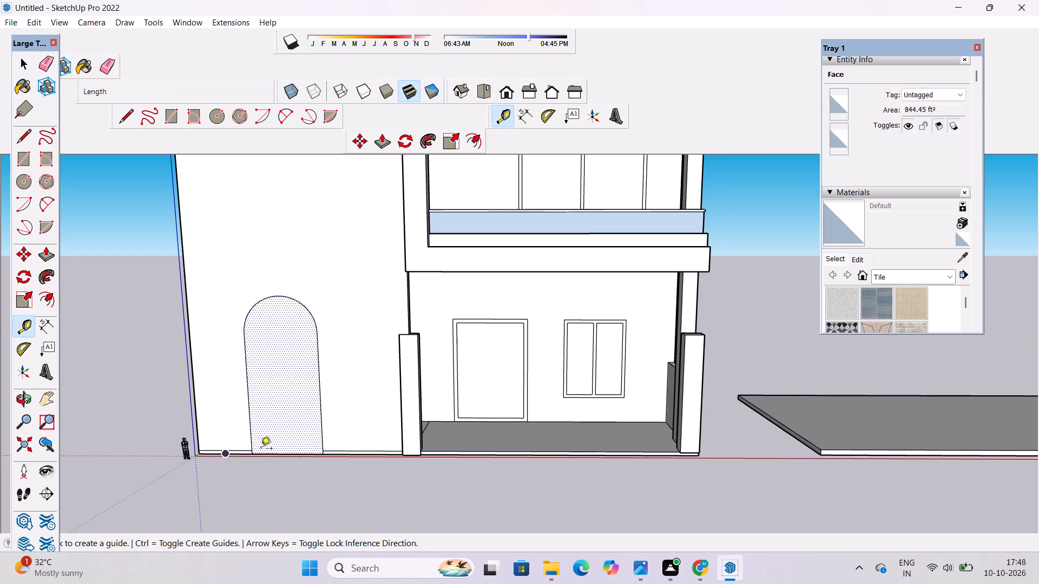
scroll(261, 450, up, 4)
click(303, 456)
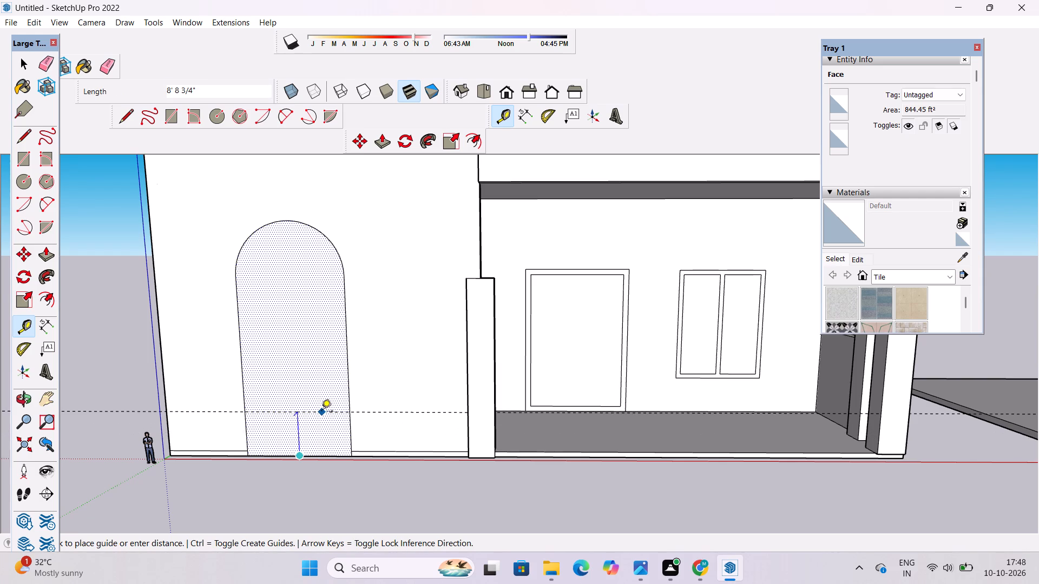
text(6')
key(Return)
key(space)
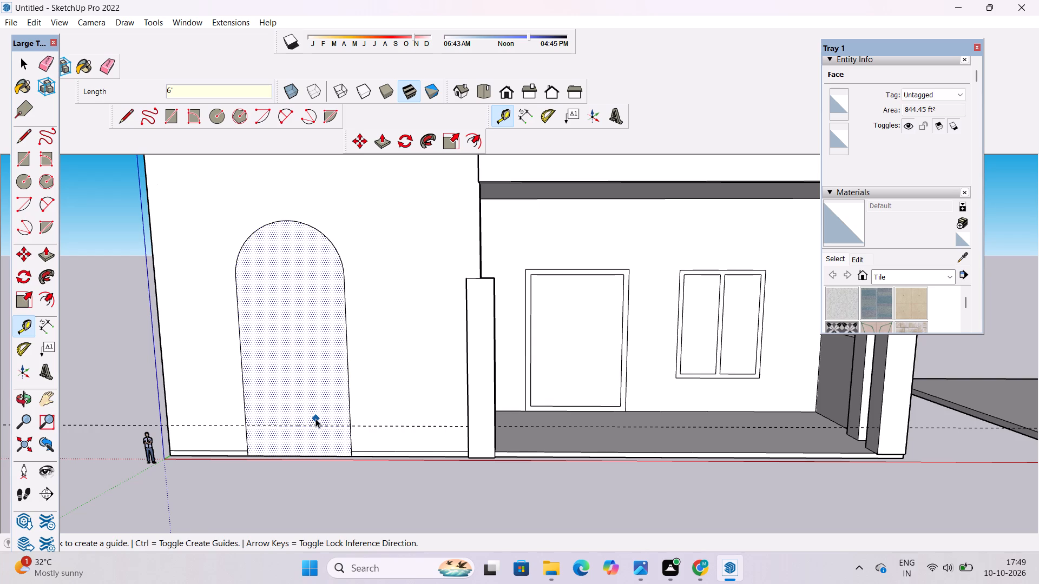
Draw a horizontal line along the guide between the two side edges of the arched door outline.
text(l)
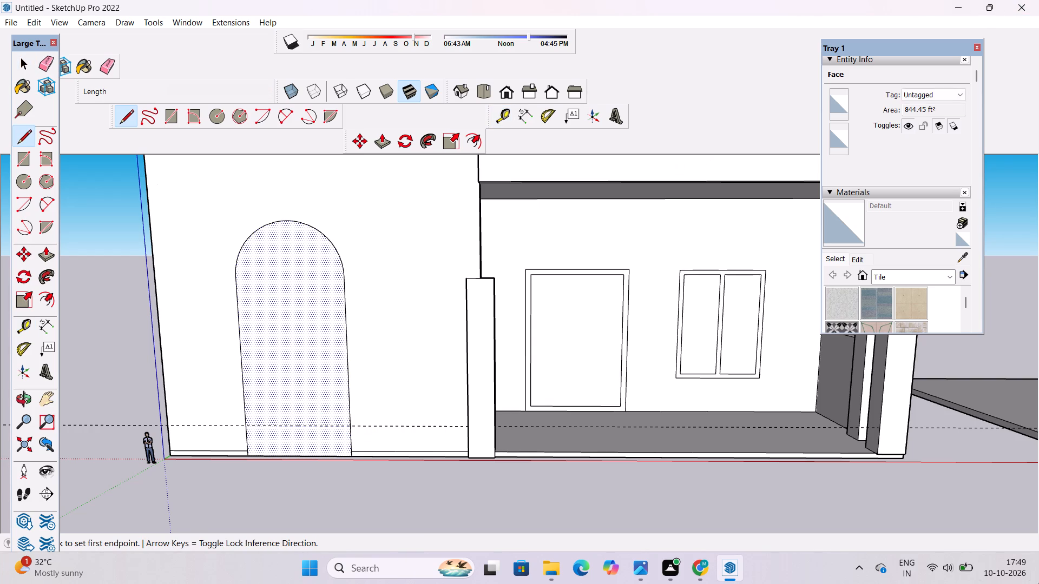
scroll(249, 446, up, 4)
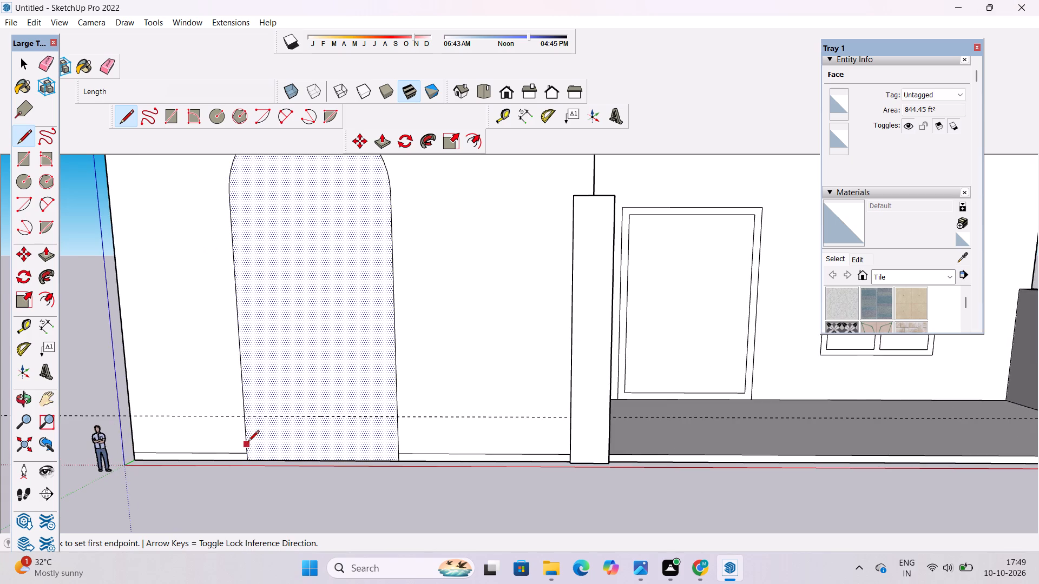
scroll(245, 429, up, 3)
scroll(244, 421, down, 2)
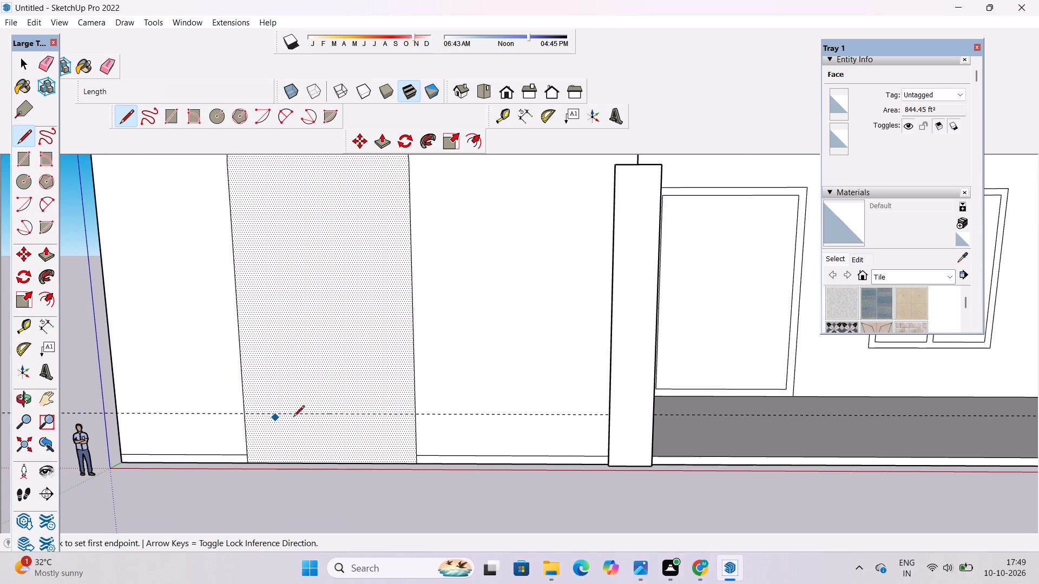
click(247, 413)
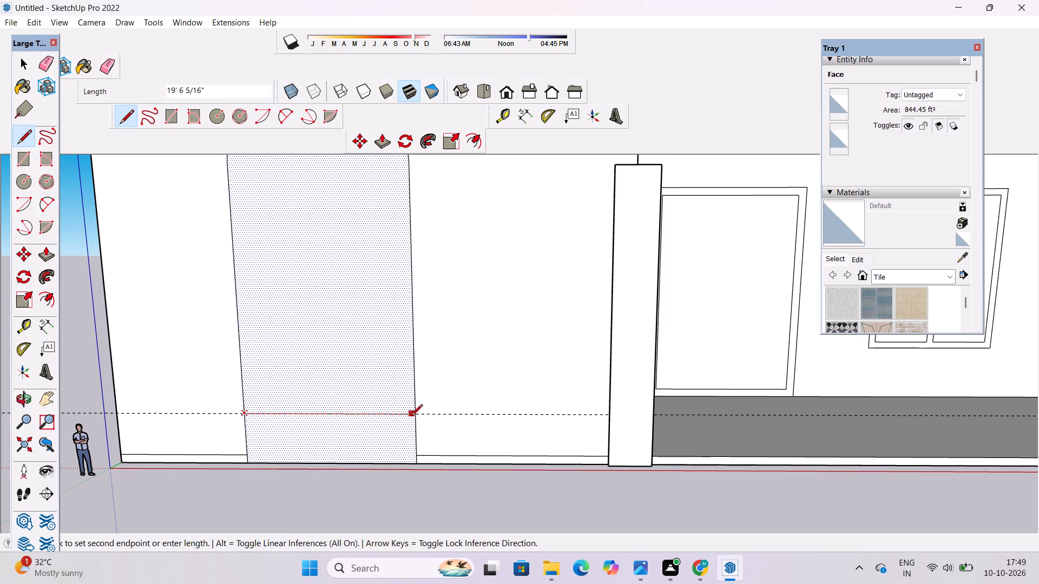
click(415, 415)
key(space)
Erase the horizontal guide crossing the lower part of the tall wall.
text(e)
drag(450, 395, 459, 421)
Examine the arched door outline with its lower dividing line in relation to the porch and the tall wall.
key(o)
scroll(397, 399, down, 5)
drag(262, 447, 346, 462)
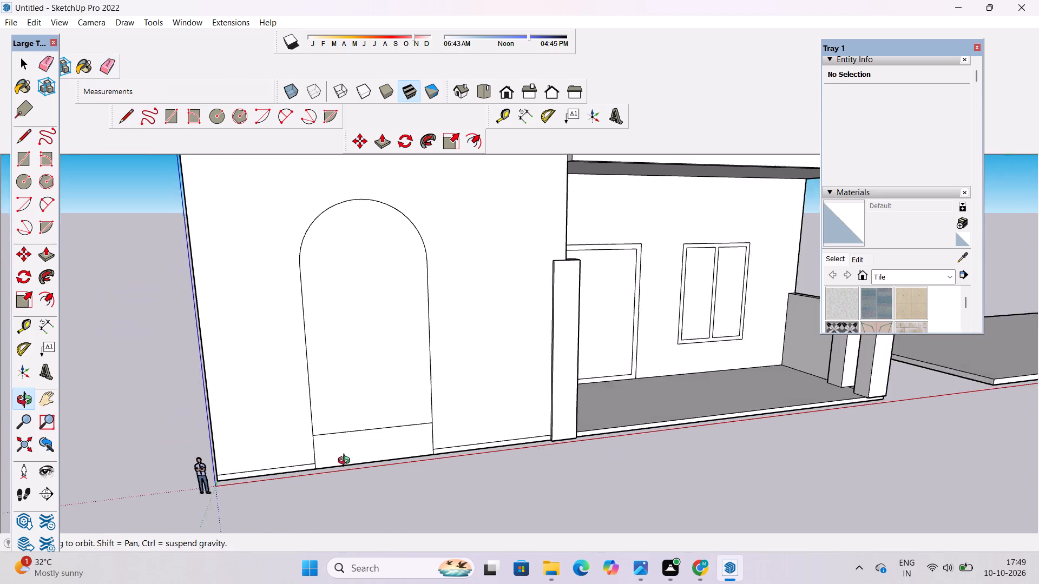
drag(346, 462, 357, 450)
scroll(319, 396, down, 6)
shift+drag(338, 367, 345, 386)
drag(342, 389, 226, 417)
scroll(328, 362, up, 3)
shift+drag(328, 362, 229, 398)
drag(237, 394, 339, 382)
scroll(339, 378, down, 2)
shift+drag(273, 391, 297, 360)
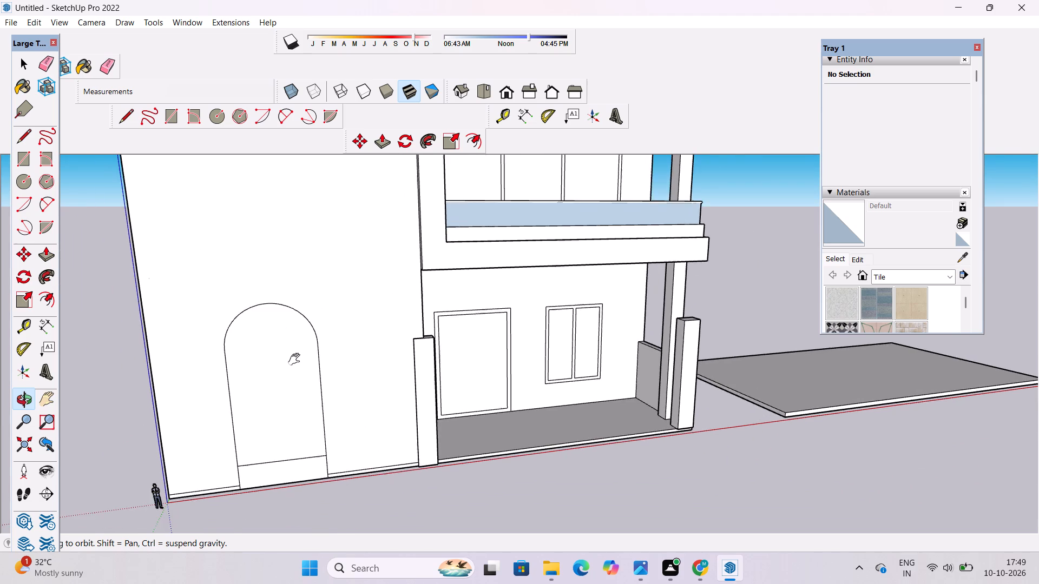
shift+scroll(297, 360, down, 5)
shift+drag(298, 360, 306, 388)
shift+drag(303, 415, 327, 339)
scroll(300, 384, up, 7)
shift+drag(299, 384, 313, 357)
drag(313, 357, 315, 366)
scroll(287, 364, up, 2)
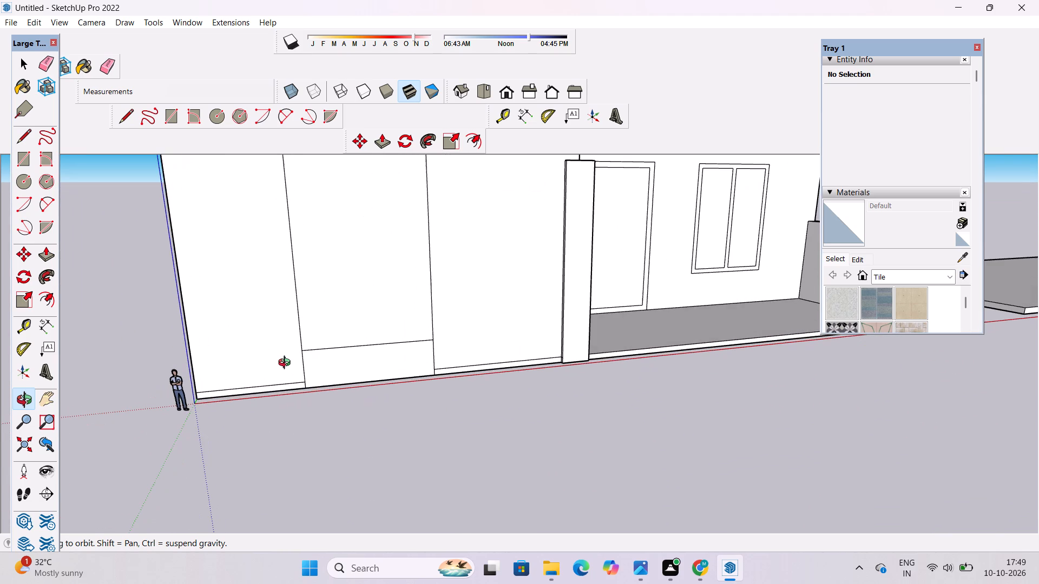
Examine the arched door outline on the tall wall in relation to the whole front facade.
scroll(287, 364, down, 2)
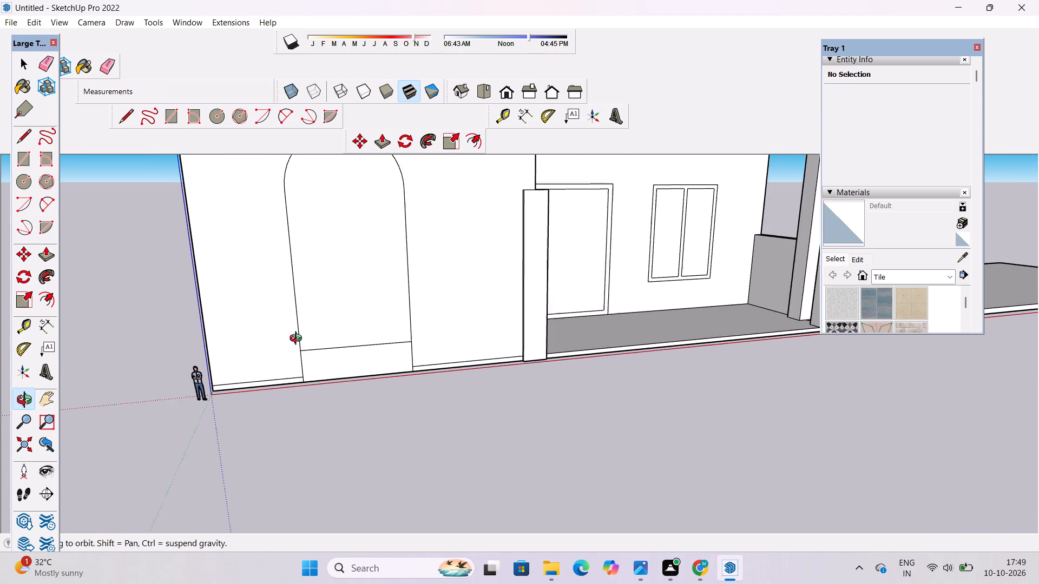
scroll(298, 340, down, 2)
shift+drag(305, 340, 317, 369)
scroll(335, 374, down, 2)
shift+drag(338, 386, 344, 362)
shift+scroll(327, 354, down, 6)
shift+drag(349, 294, 350, 323)
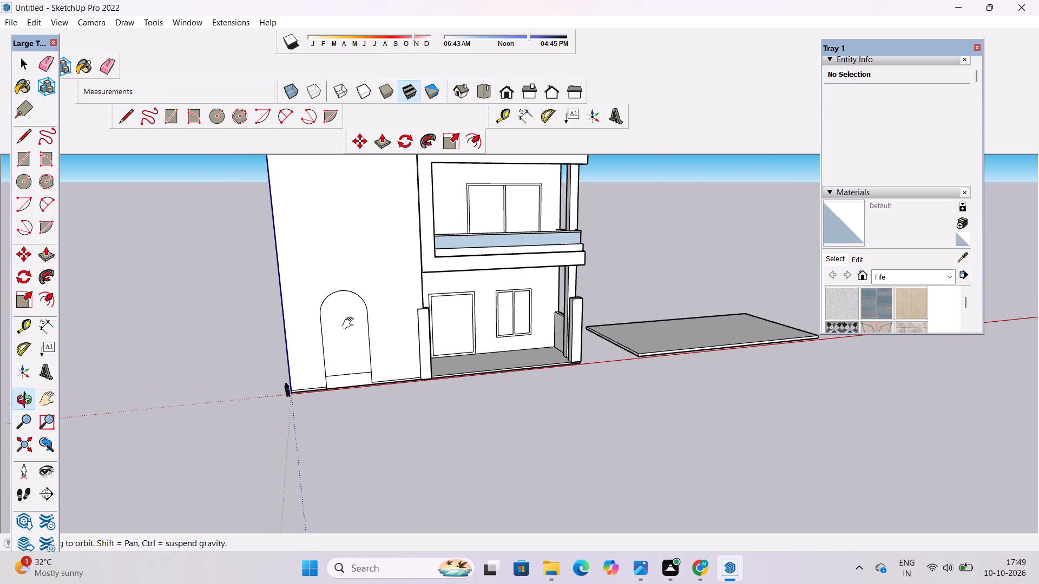
shift+drag(350, 323, 350, 324)
scroll(350, 320, down, 3)
shift+drag(350, 320, 347, 340)
shift+scroll(346, 340, down, 4)
shift+drag(351, 347, 348, 356)
drag(346, 370, 335, 380)
shift+scroll(366, 367, up, 9)
drag(359, 365, 329, 367)
scroll(298, 356, up, 4)
shift+drag(299, 354, 308, 371)
click(308, 371)
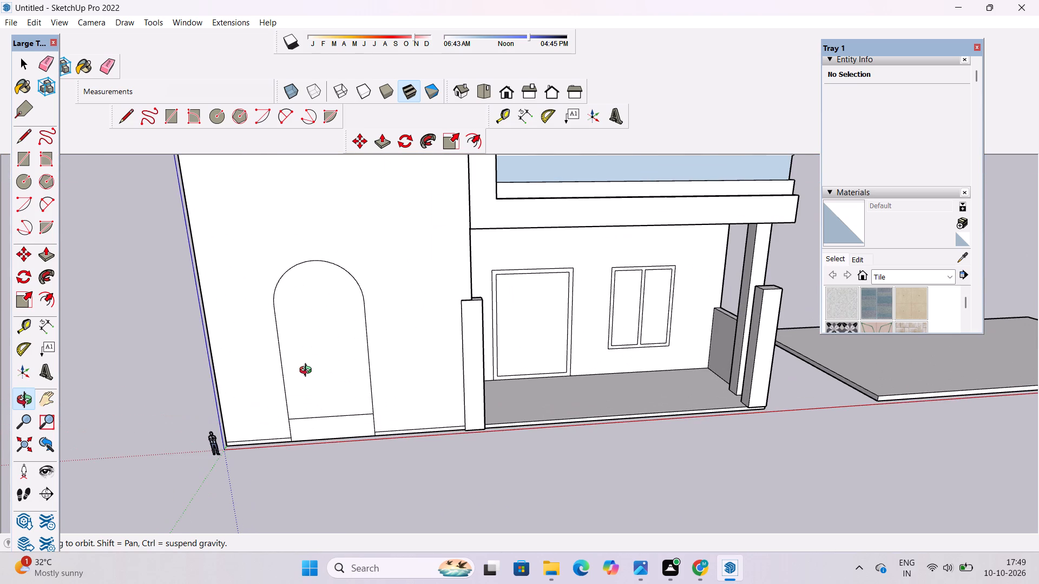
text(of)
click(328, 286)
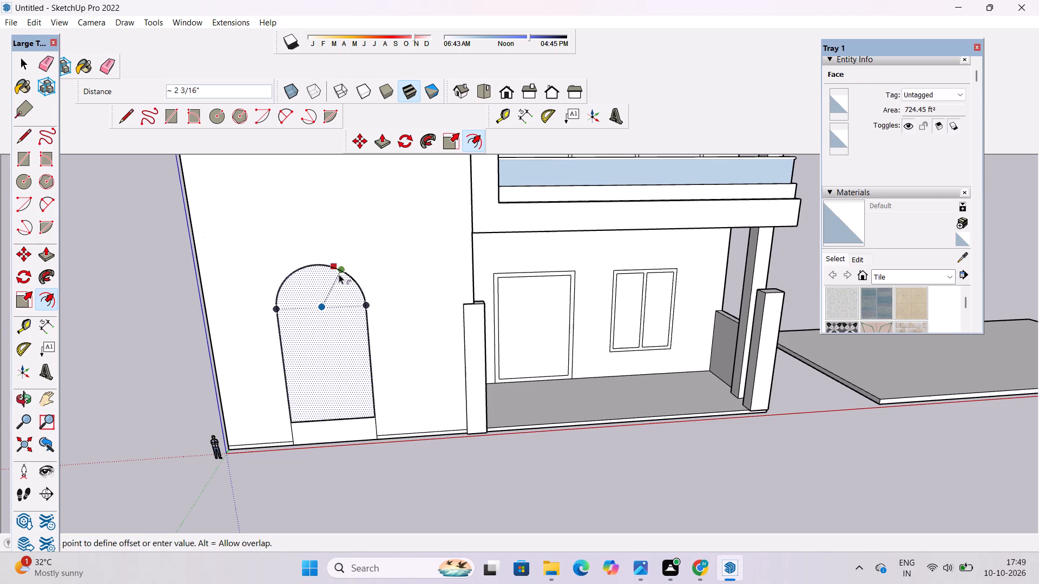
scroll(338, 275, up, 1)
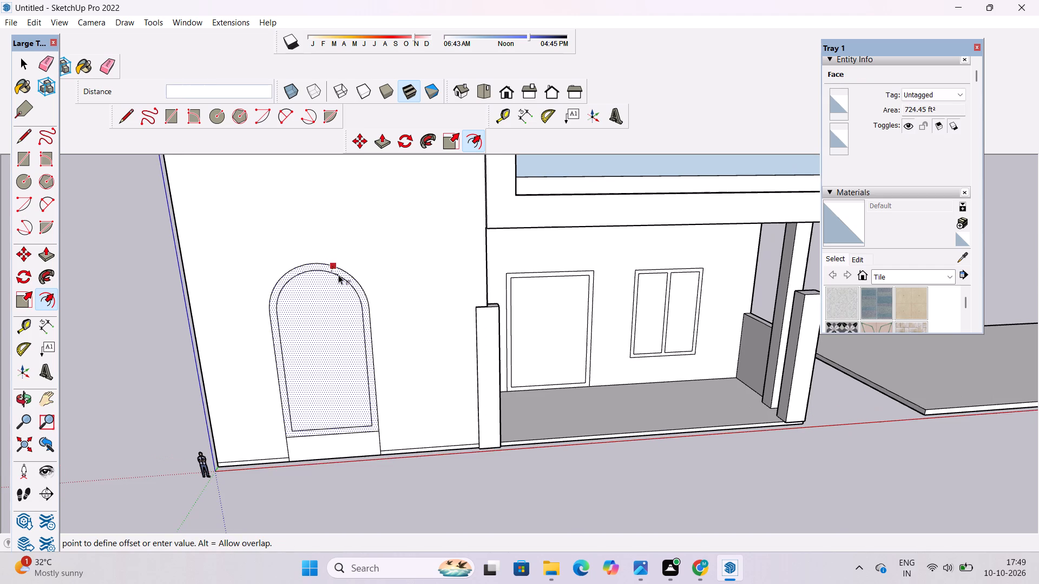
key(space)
Push the arched door face above its lower dividing line 6" into the tall wall.
text(p)
click(333, 303)
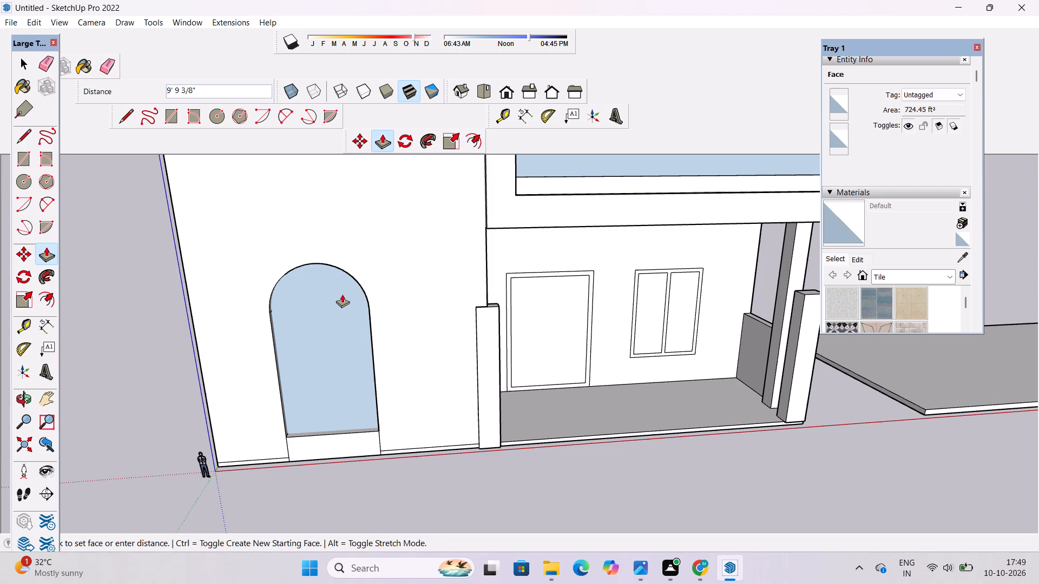
key(6)
key(shift+quotedbl)
key(Return)
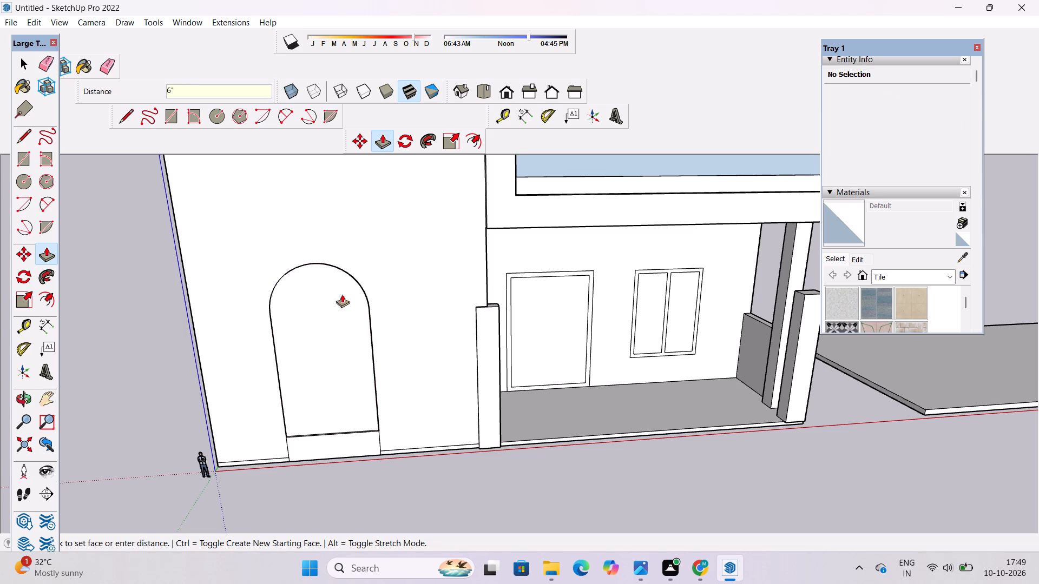
Examine the recessed arched door and the blank tall wall above it against the balconies and roof of the facade.
key(o)
scroll(350, 294, down, 7)
drag(364, 341, 298, 386)
scroll(369, 348, up, 2)
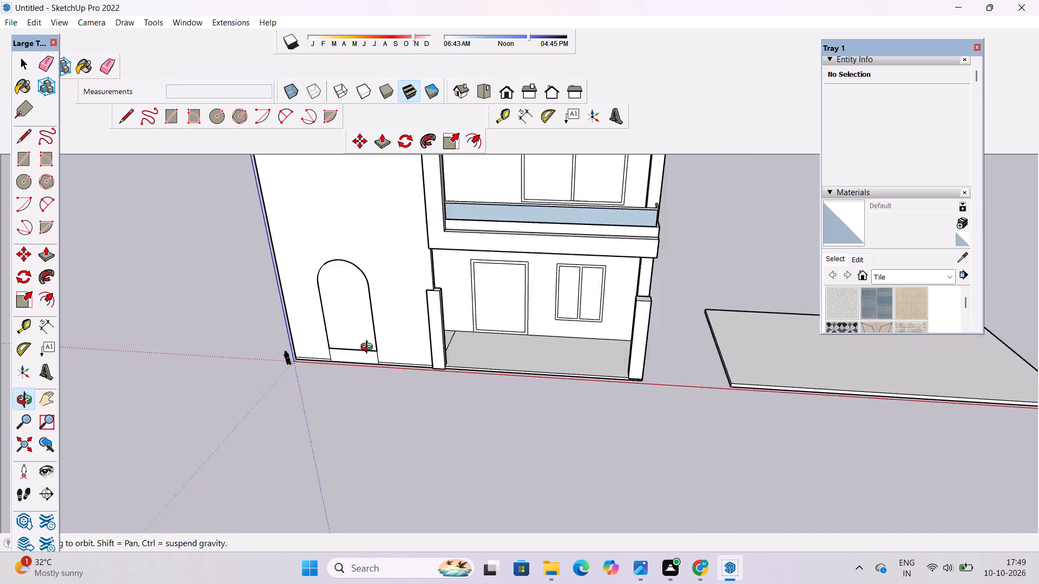
scroll(369, 348, up, 6)
scroll(338, 351, down, 5)
drag(334, 360, 347, 368)
scroll(348, 364, down, 3)
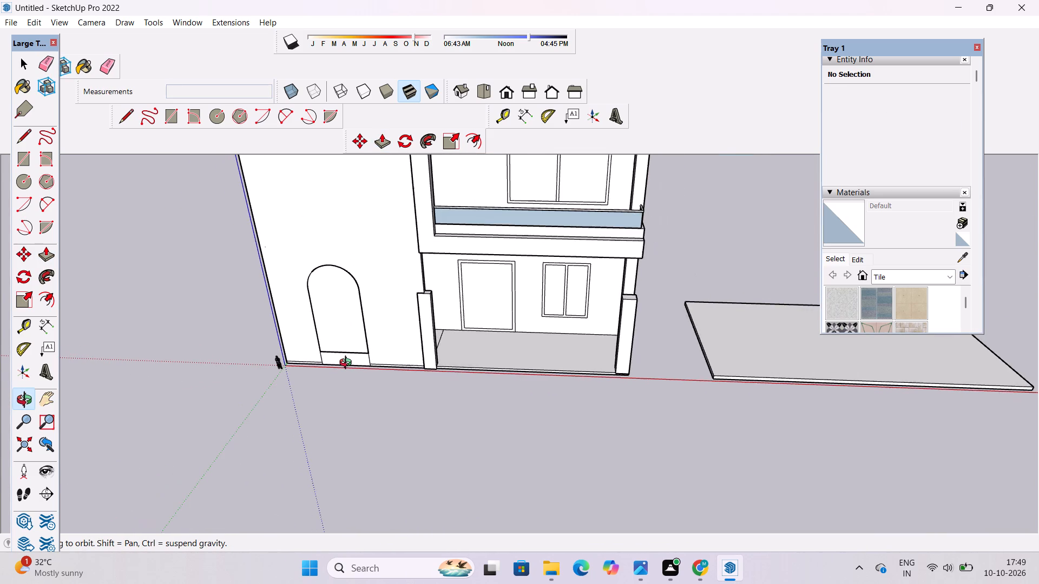
scroll(348, 363, down, 5)
drag(412, 401, 412, 285)
scroll(404, 281, down, 7)
scroll(404, 281, up, 1)
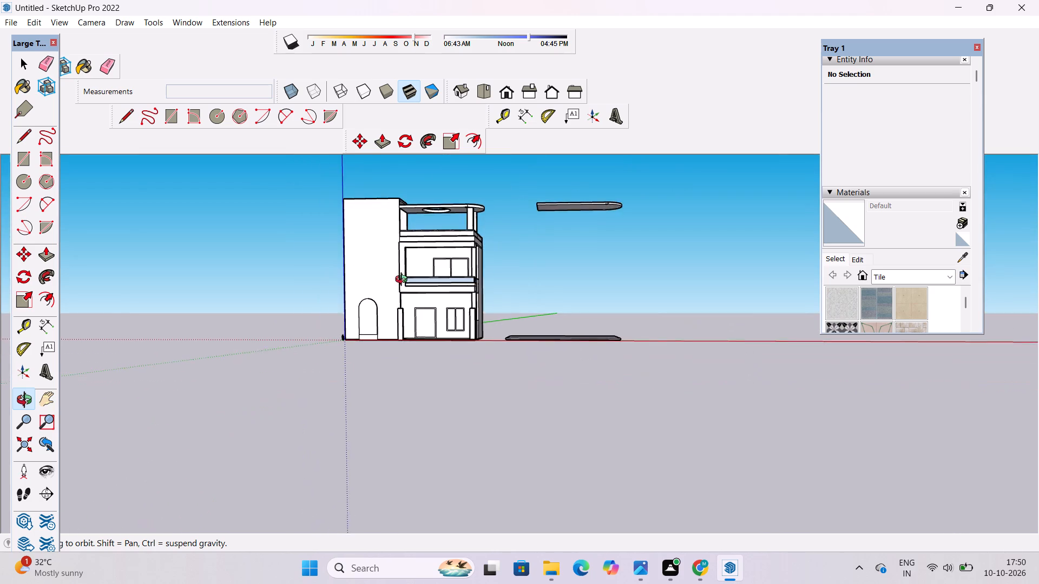
scroll(403, 281, down, 3)
scroll(391, 338, up, 4)
scroll(381, 293, down, 3)
shift+drag(381, 280, 393, 295)
shift+drag(393, 296, 411, 305)
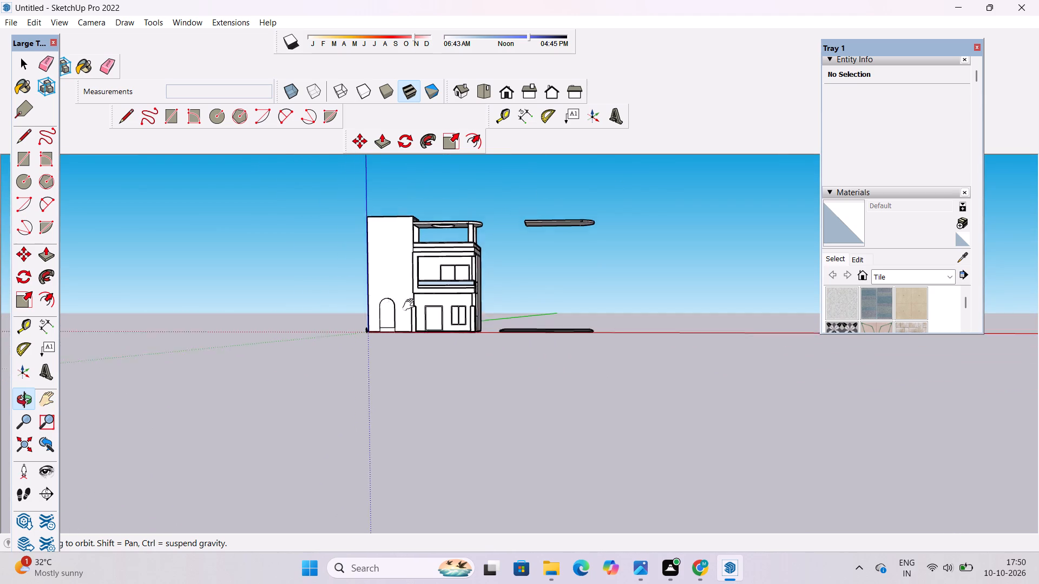
shift+drag(411, 305, 448, 315)
scroll(445, 316, up, 2)
drag(444, 313, 385, 324)
scroll(382, 315, down, 4)
drag(403, 314, 421, 319)
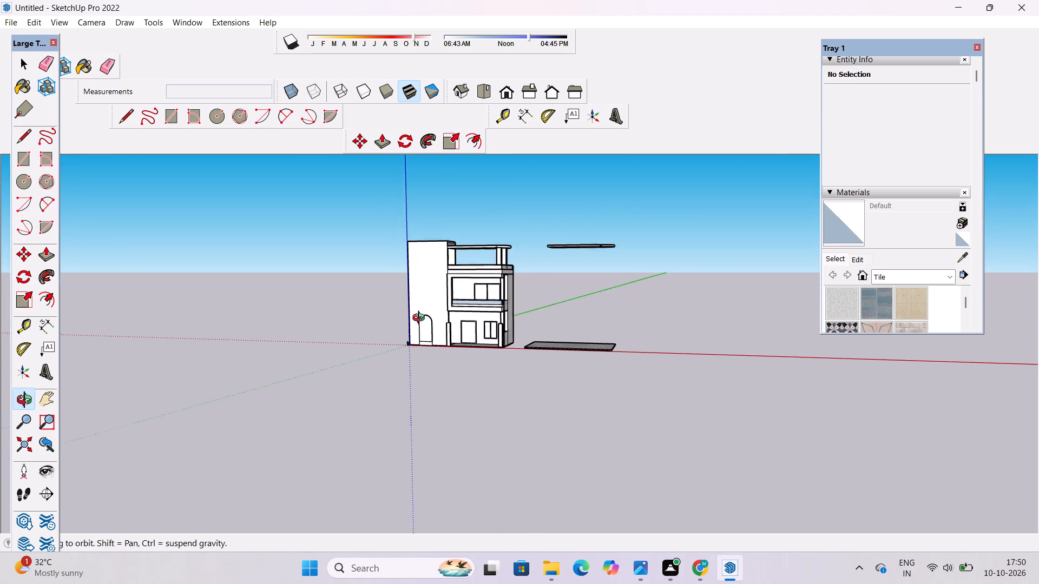
drag(421, 319, 456, 335)
scroll(447, 321, up, 3)
shift+drag(442, 316, 448, 339)
shift+scroll(443, 331, up, 2)
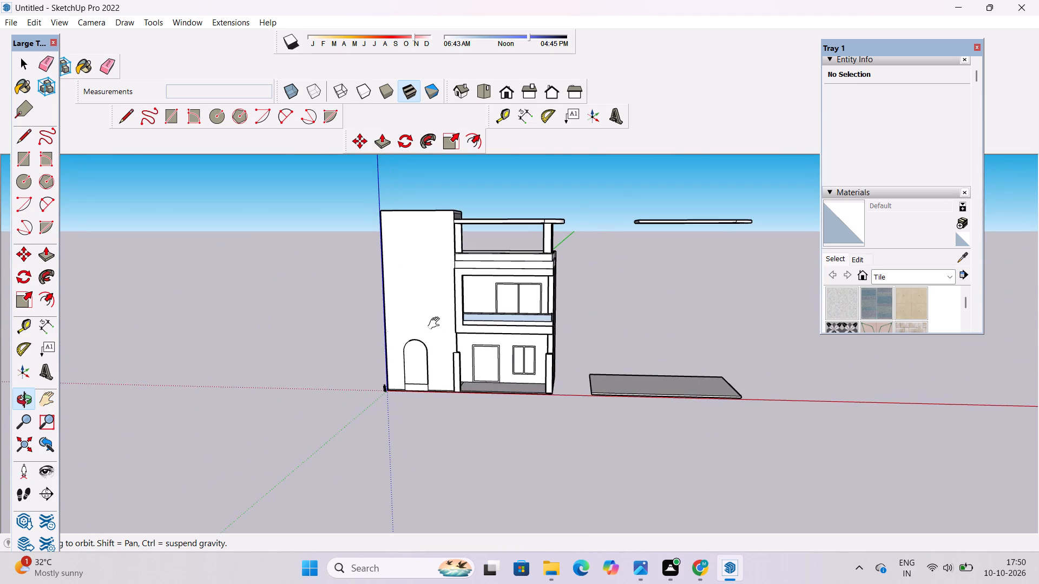
shift+scroll(436, 323, up, 3)
drag(418, 323, 431, 323)
scroll(439, 318, down, 4)
shift+drag(440, 318, 442, 349)
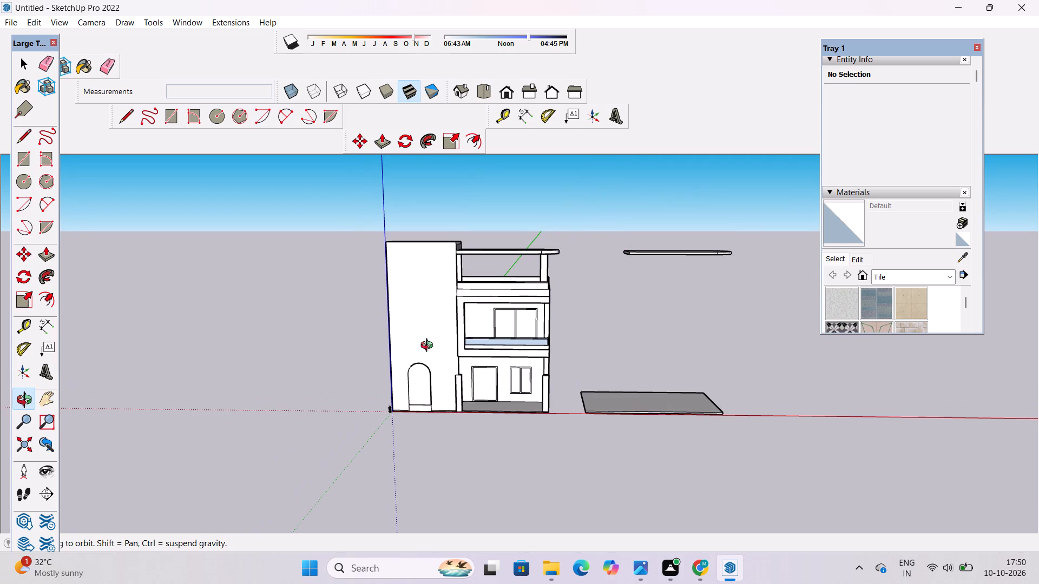
scroll(411, 346, up, 3)
shift+drag(412, 347, 418, 387)
drag(414, 402, 423, 294)
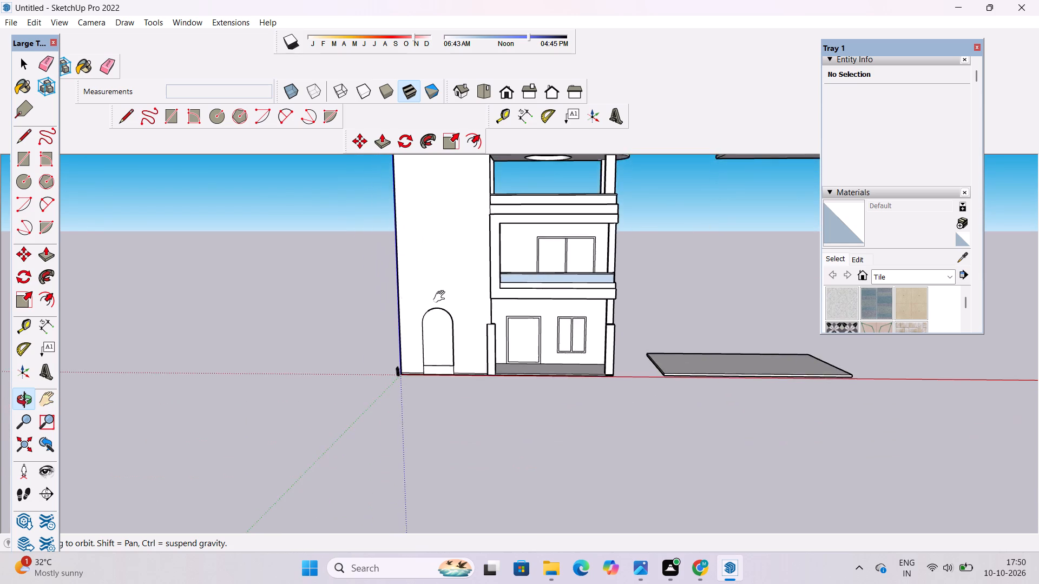
shift+scroll(443, 297, up, 8)
drag(443, 302, 430, 319)
shift+scroll(425, 316, down, 12)
shift+drag(417, 322, 415, 343)
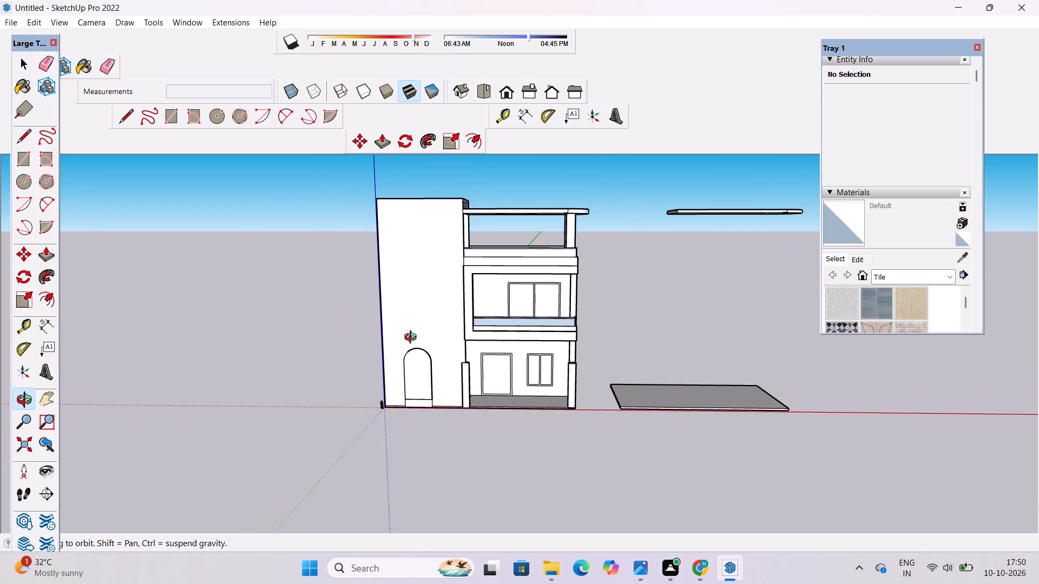
drag(413, 339, 431, 337)
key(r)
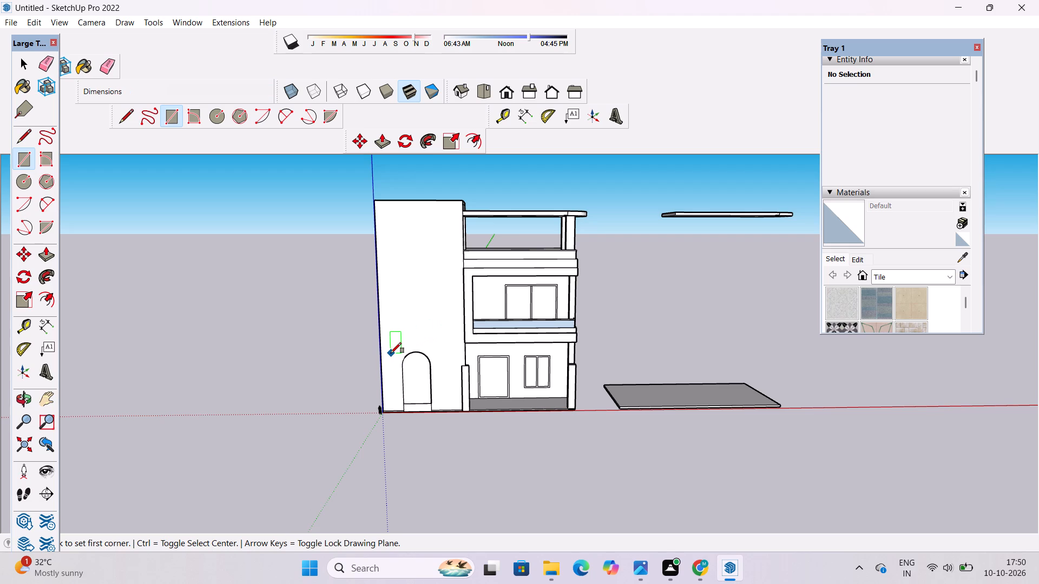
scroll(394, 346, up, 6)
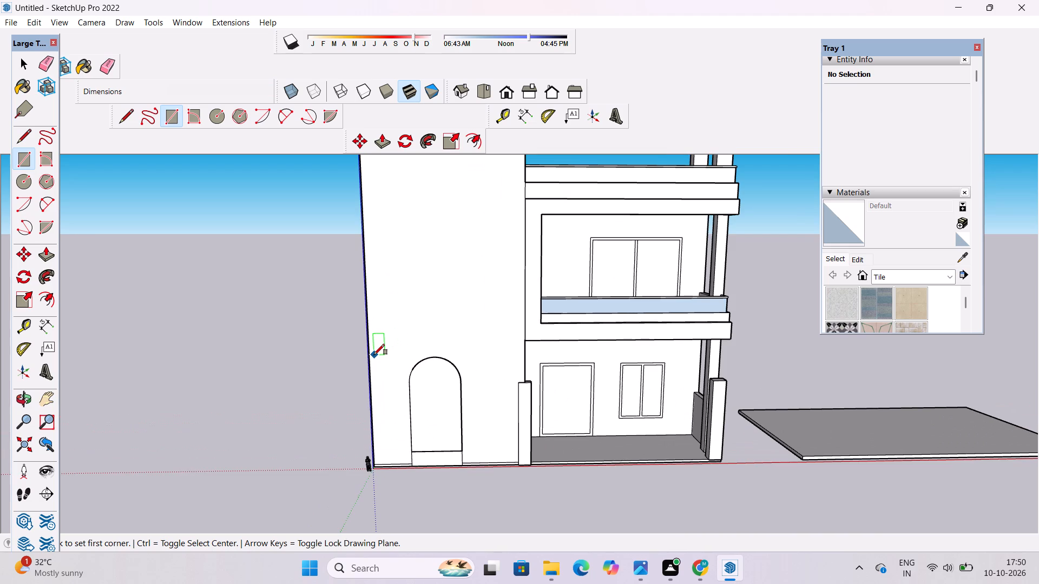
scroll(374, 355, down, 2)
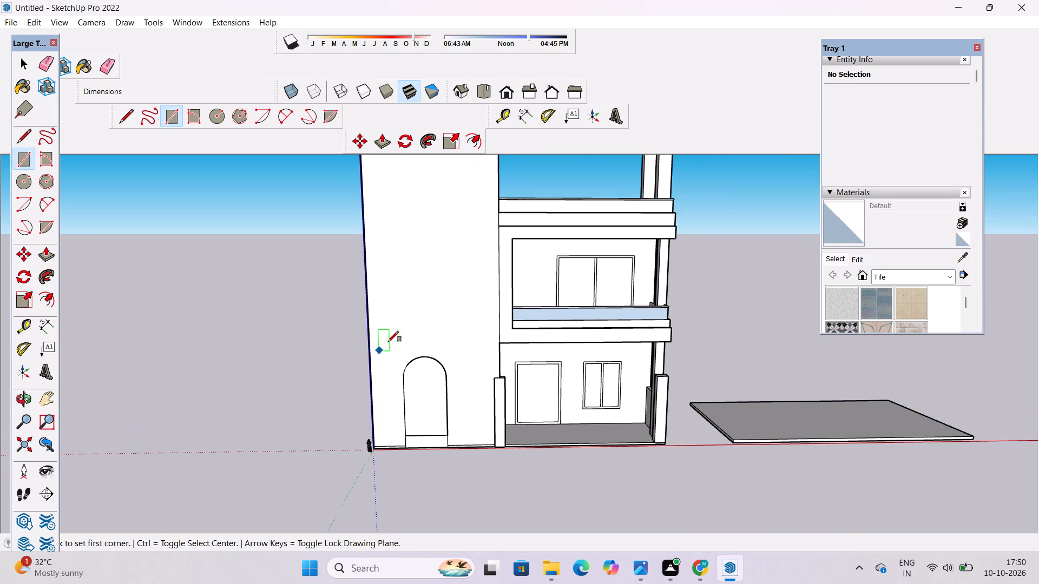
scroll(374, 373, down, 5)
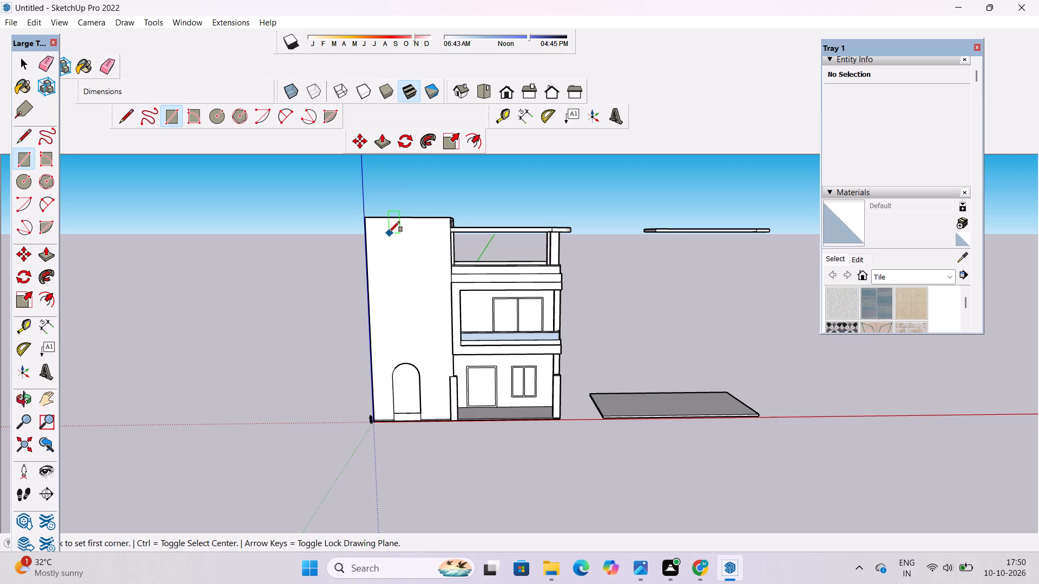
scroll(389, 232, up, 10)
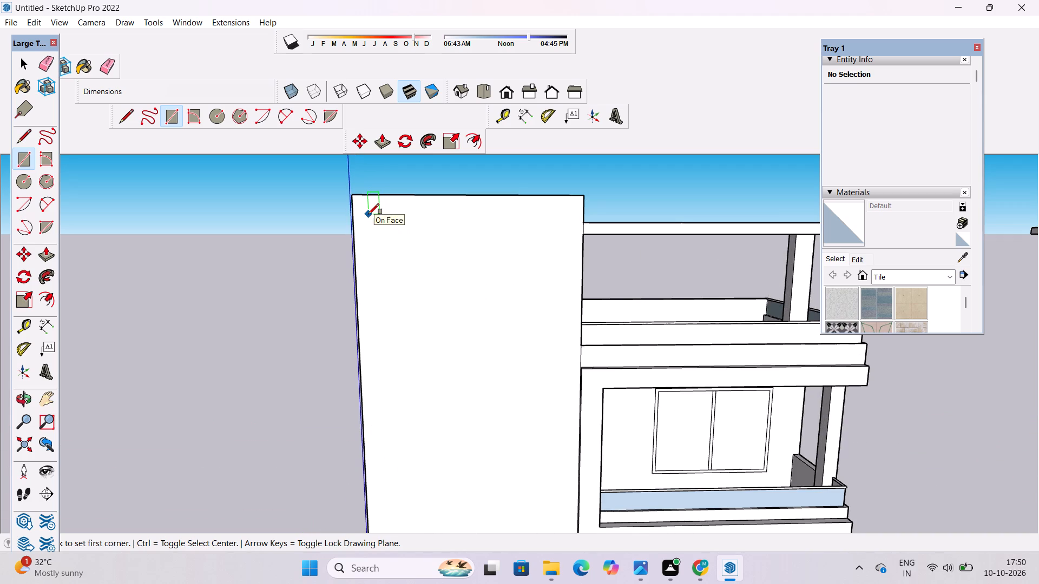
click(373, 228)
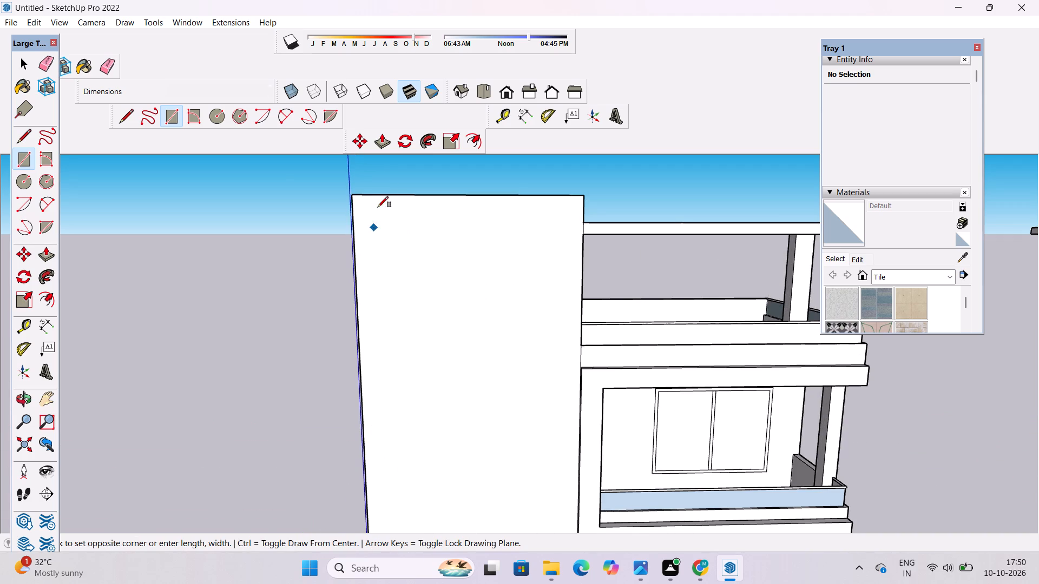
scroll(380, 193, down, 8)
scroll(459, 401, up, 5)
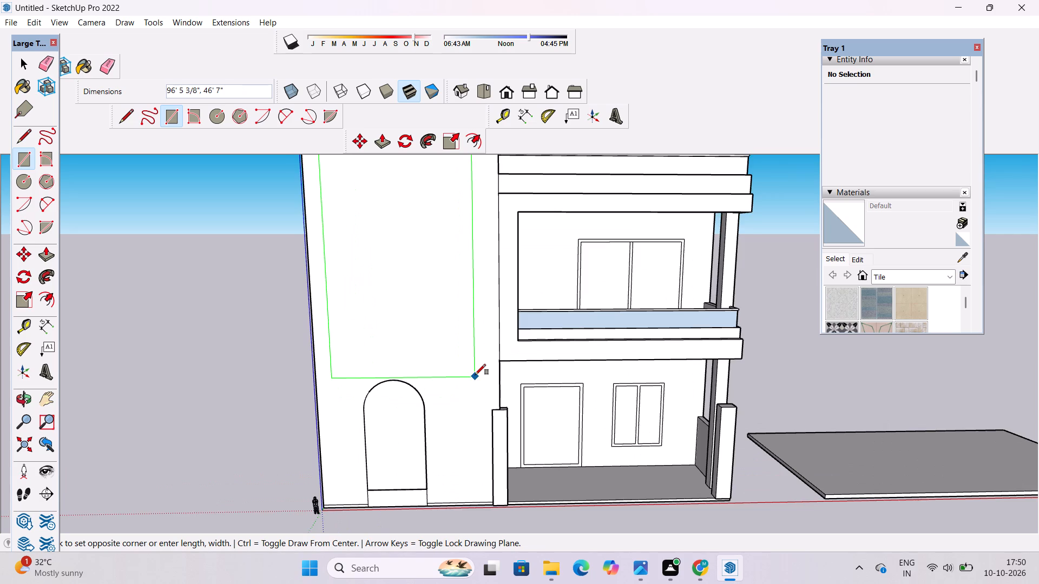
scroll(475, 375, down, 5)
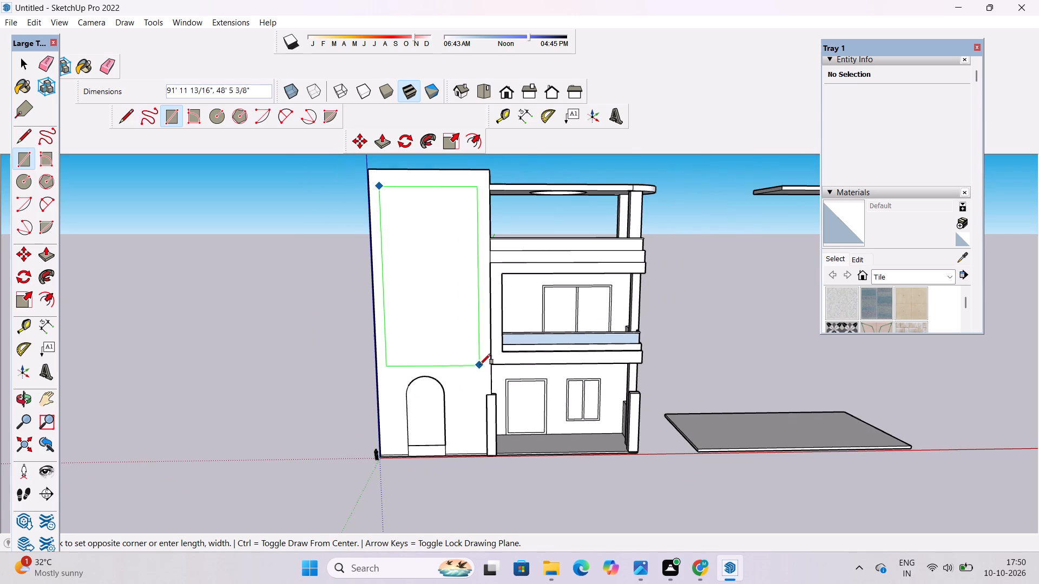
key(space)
Place two vertical guides on the tall wall, each 7' in from one of its side edges.
text(t)
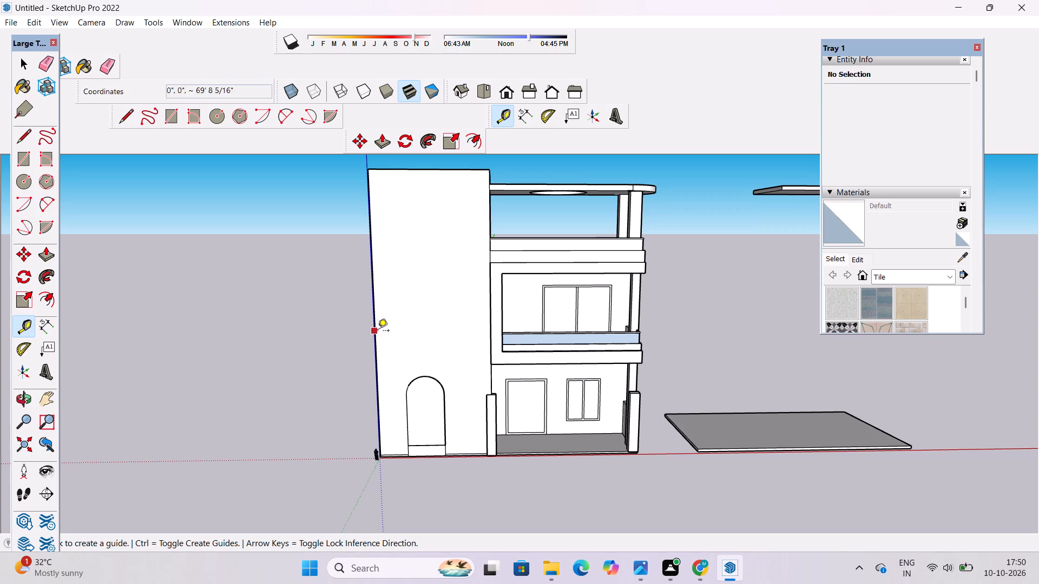
click(376, 316)
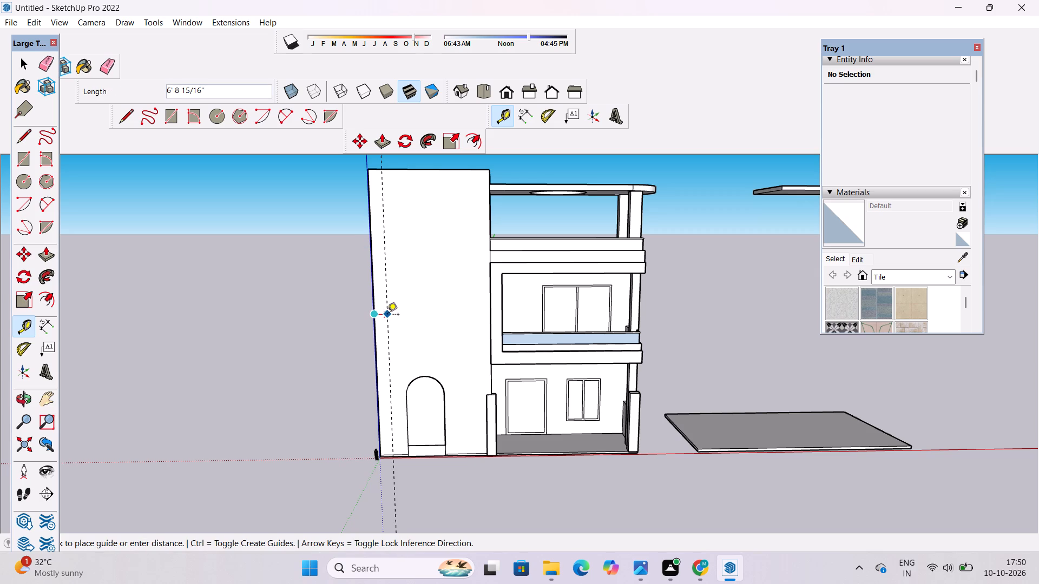
text(7')
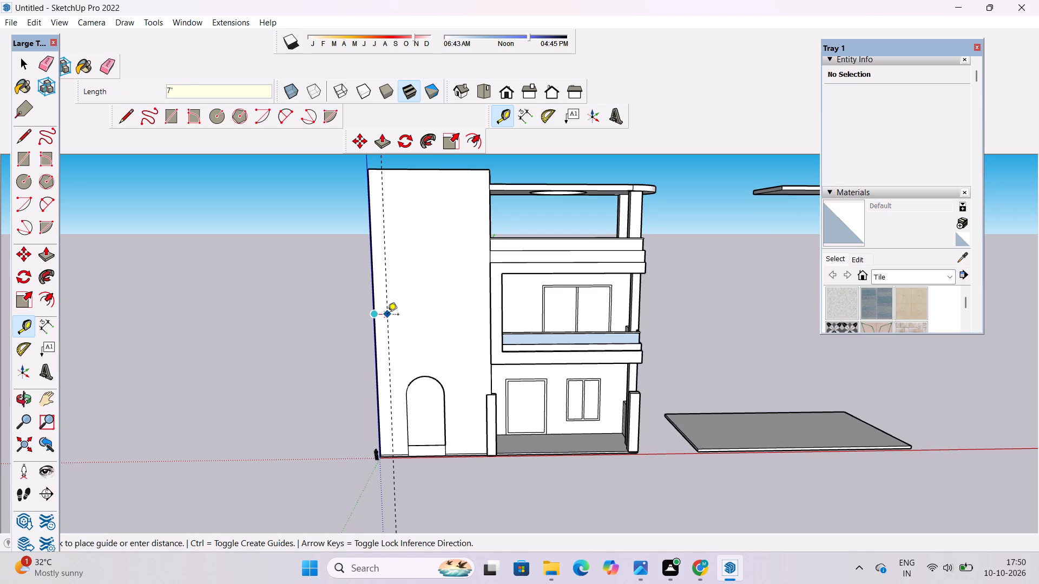
key(Return)
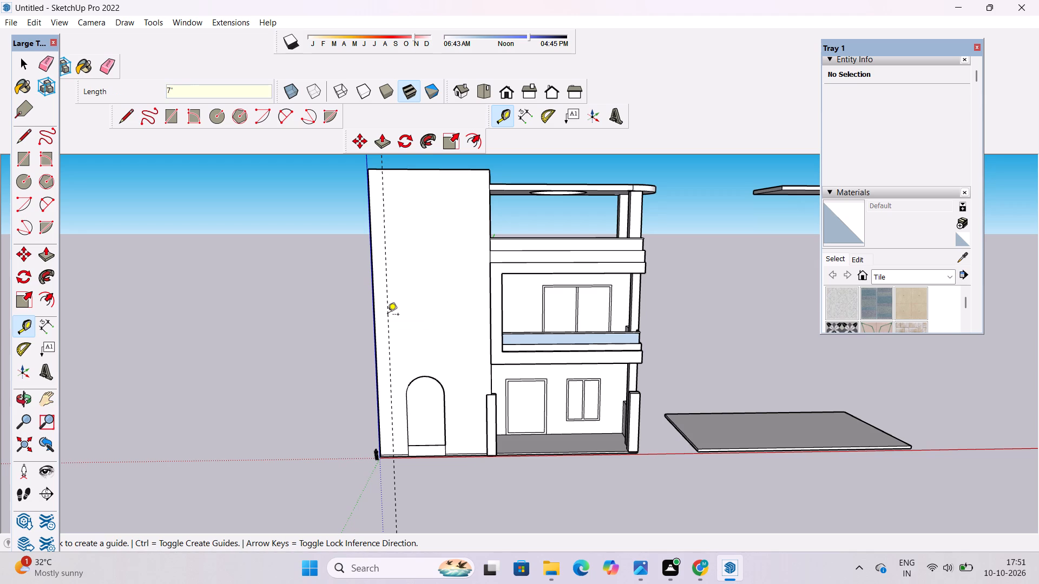
click(493, 314)
text(7')
key(Return)
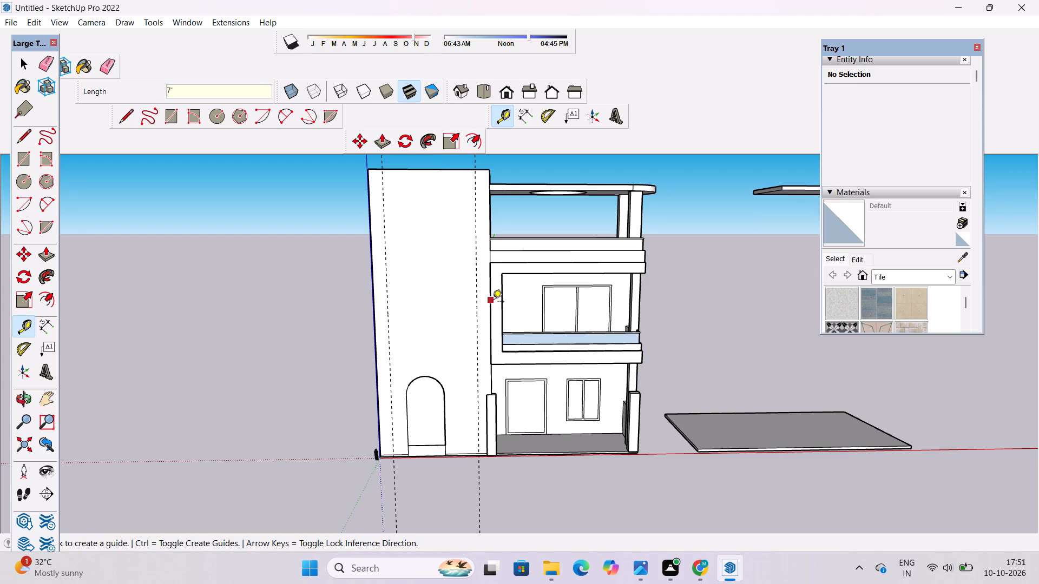
Place a horizontal guide 8' below the top edge of the tall wall.
scroll(436, 293, down, 2)
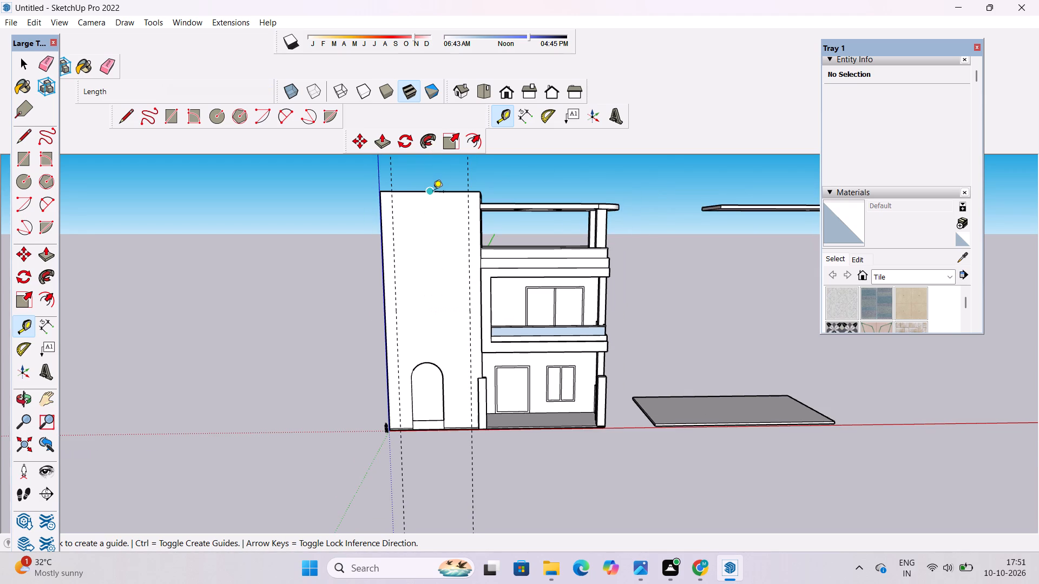
click(432, 192)
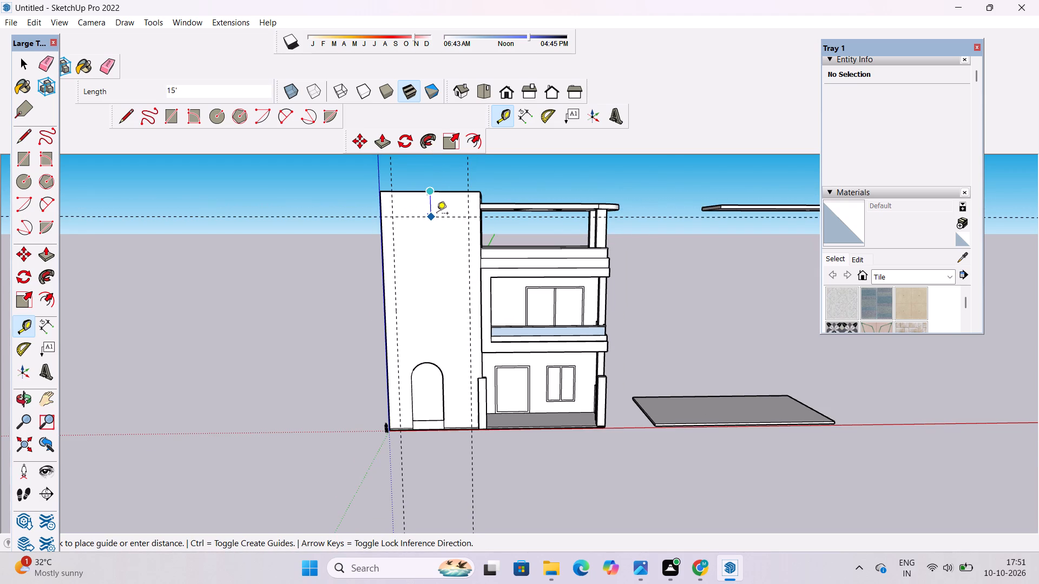
text(8')
key(Return)
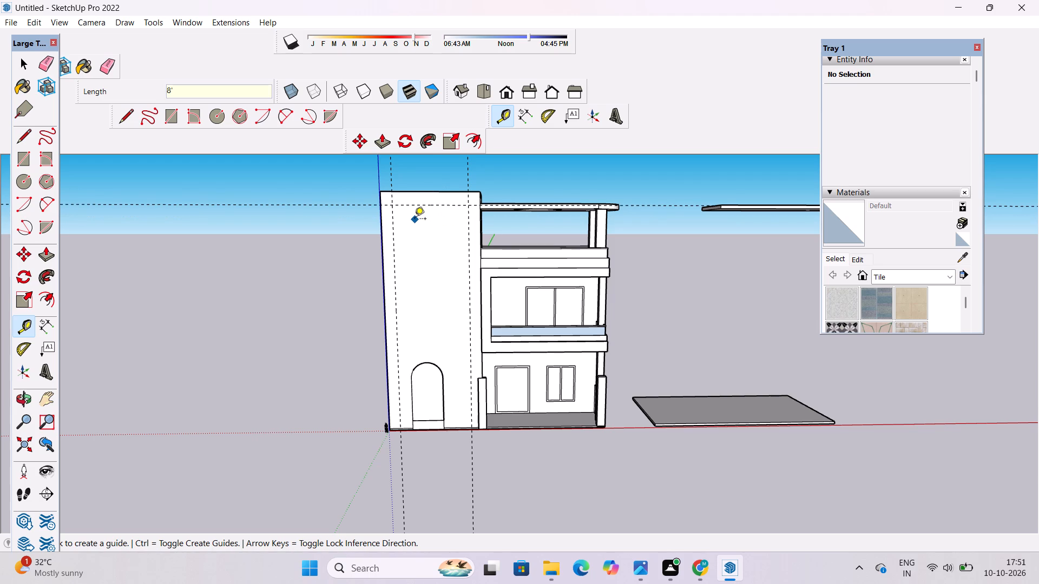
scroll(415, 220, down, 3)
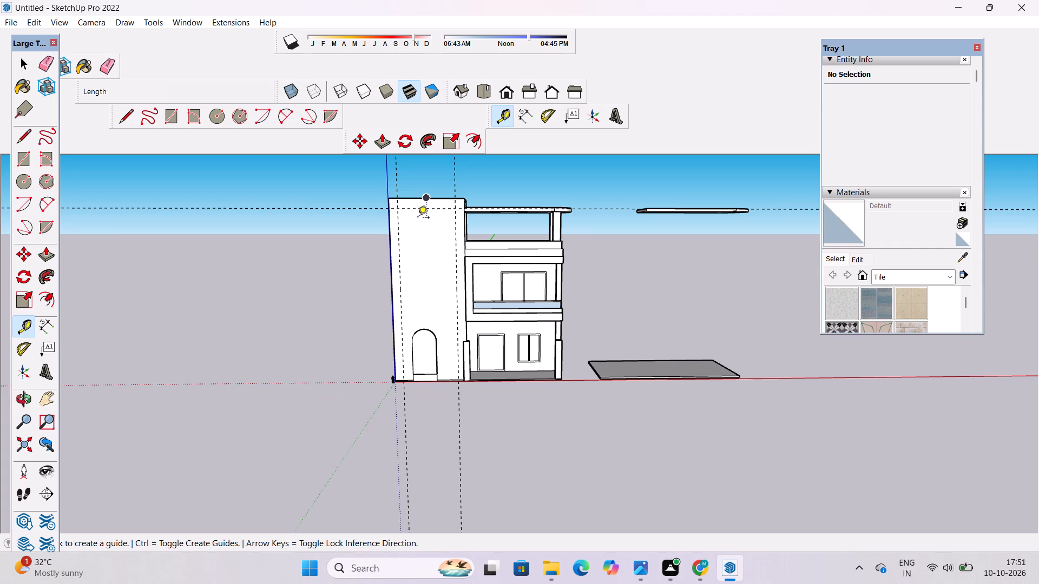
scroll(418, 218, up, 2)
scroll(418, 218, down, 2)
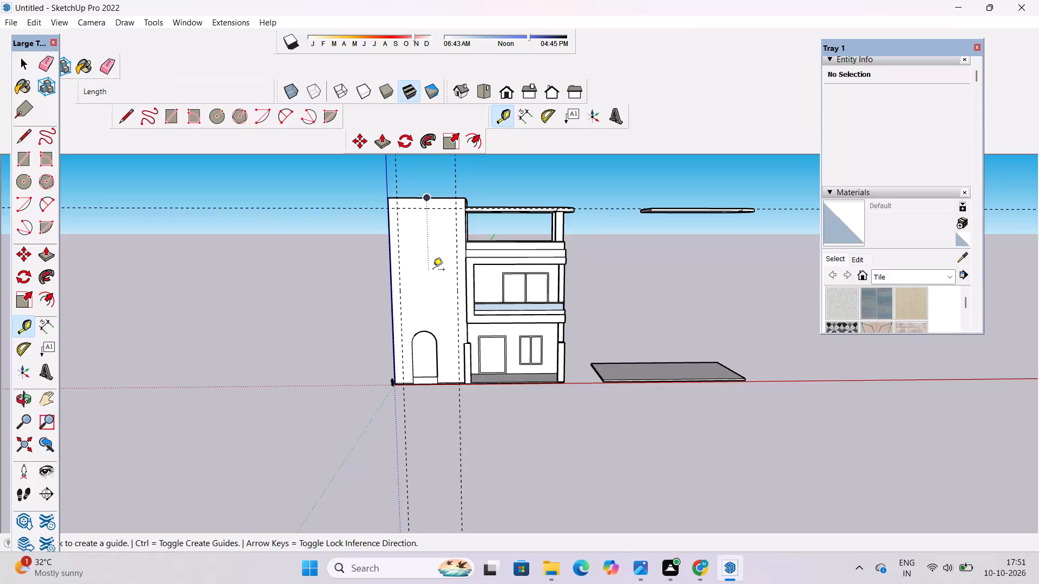
Place a horizontal guide 47' above the bottom edge of the tall wall, just over the arched door.
scroll(433, 270, down, 3)
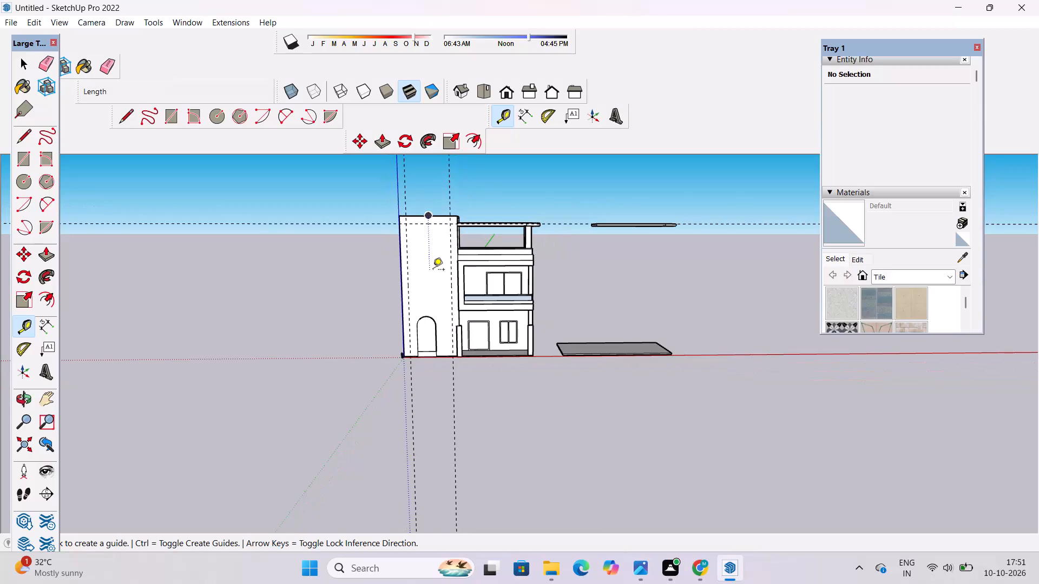
scroll(433, 270, down, 1)
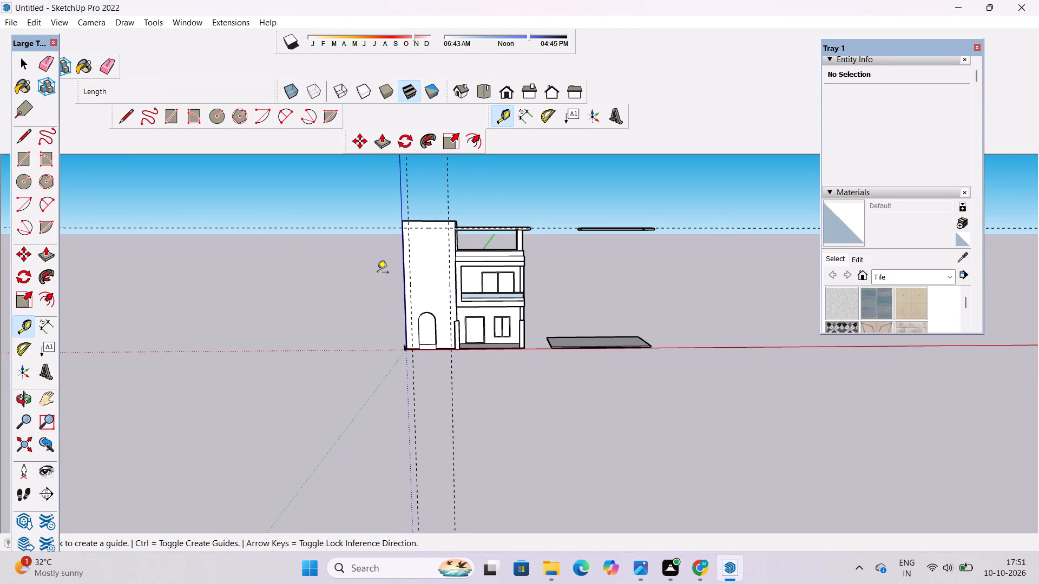
scroll(377, 273, down, 2)
scroll(405, 286, up, 7)
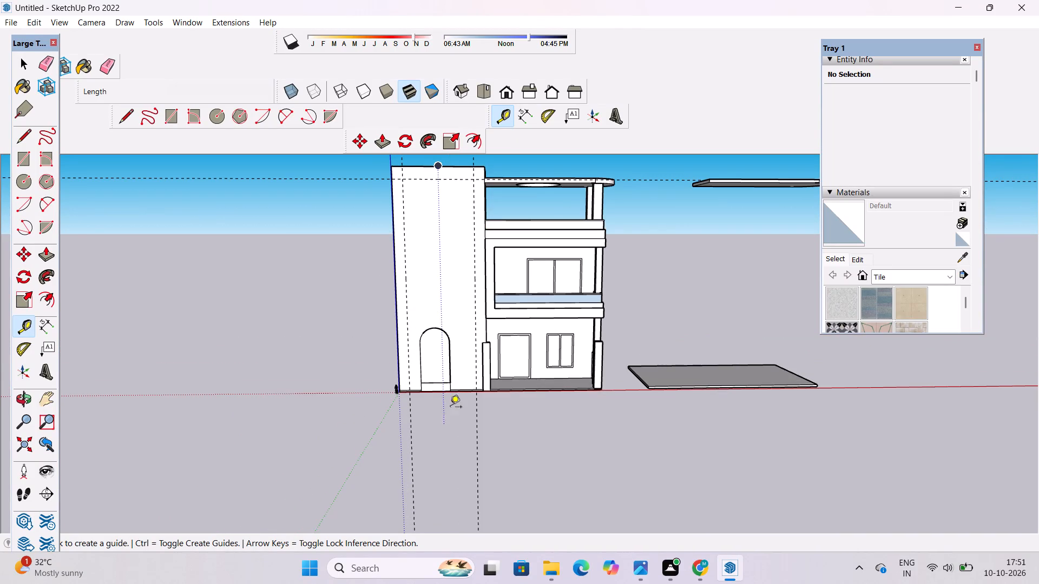
scroll(455, 394, up, 11)
click(460, 381)
scroll(460, 381, down, 7)
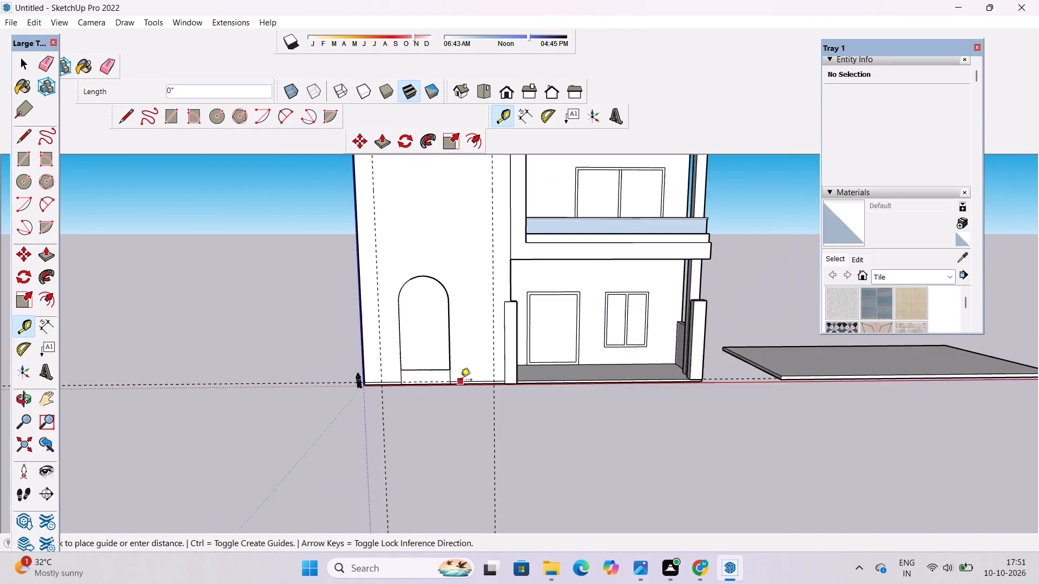
scroll(461, 381, down, 2)
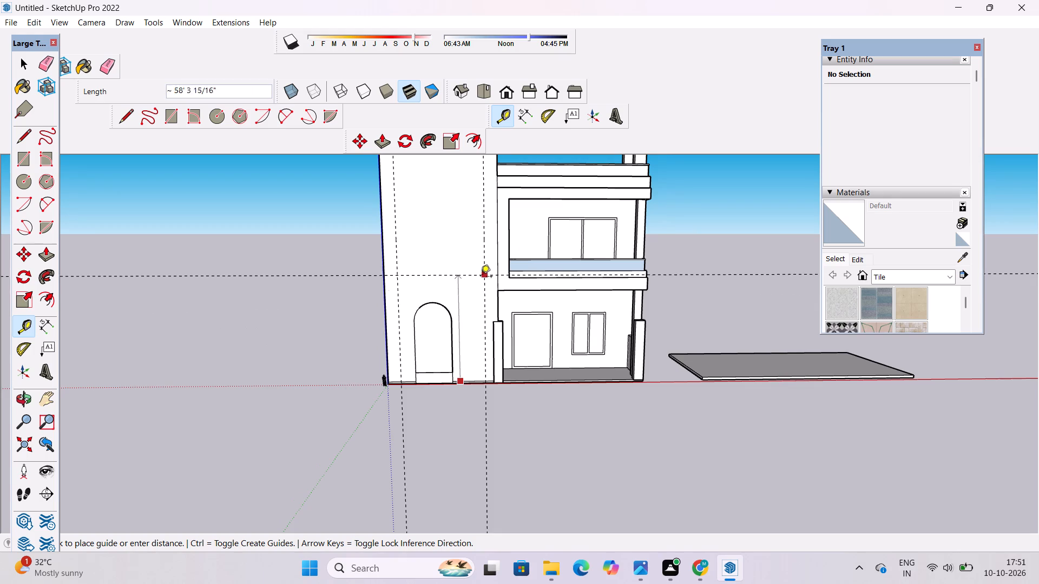
scroll(490, 296, up, 8)
scroll(492, 296, down, 2)
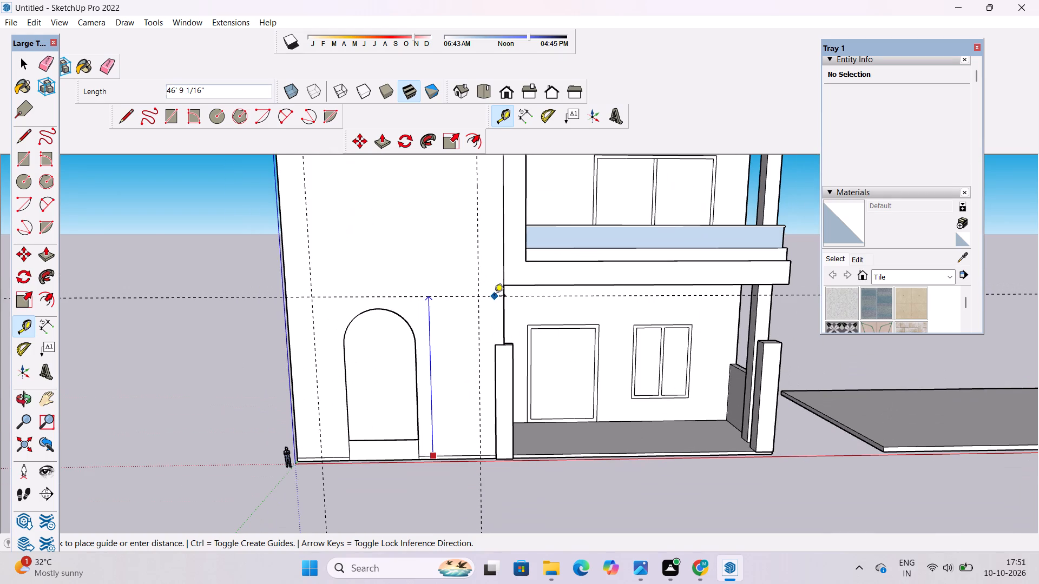
text(47')
key(Return)
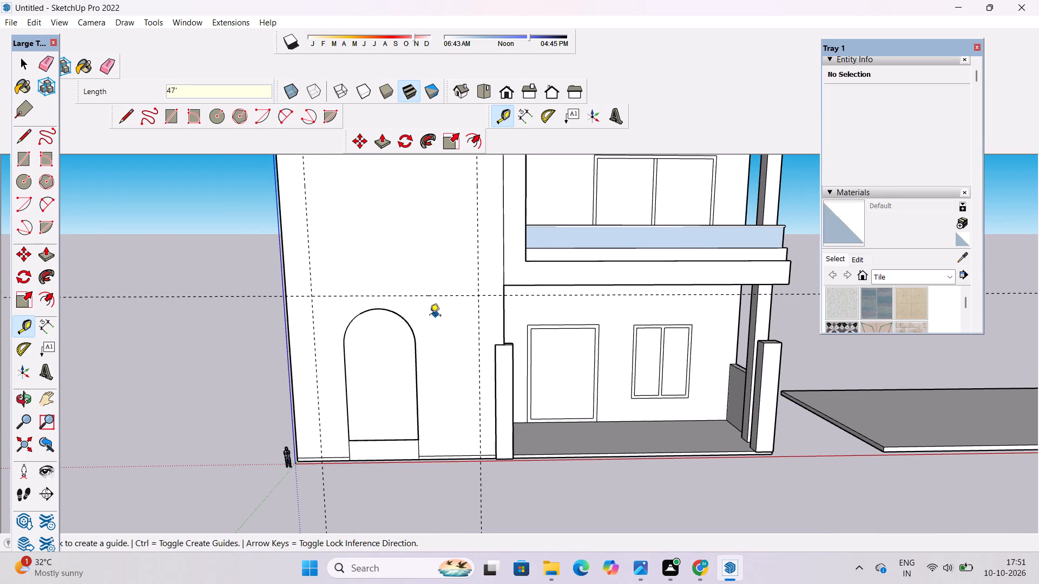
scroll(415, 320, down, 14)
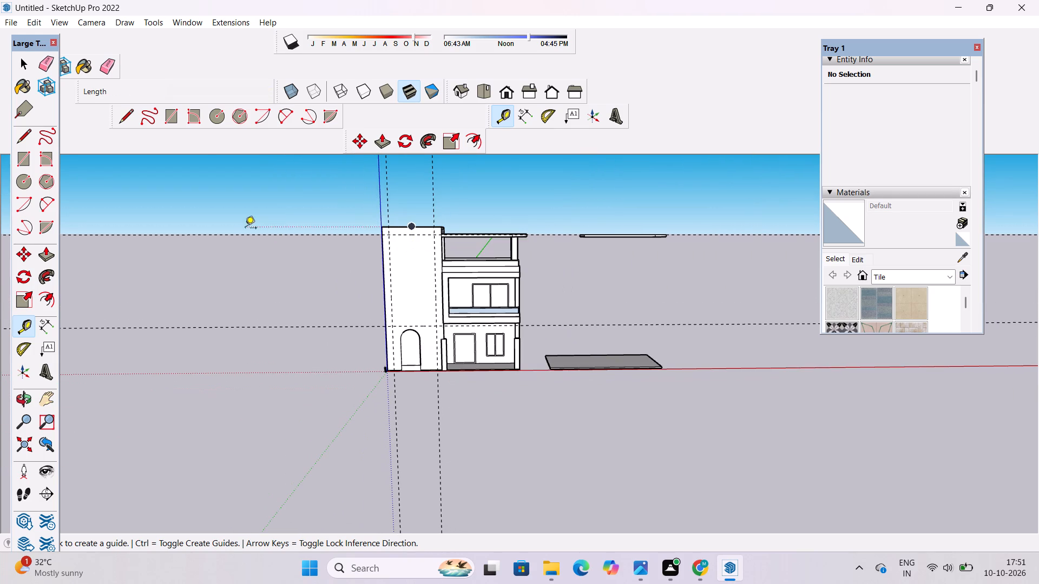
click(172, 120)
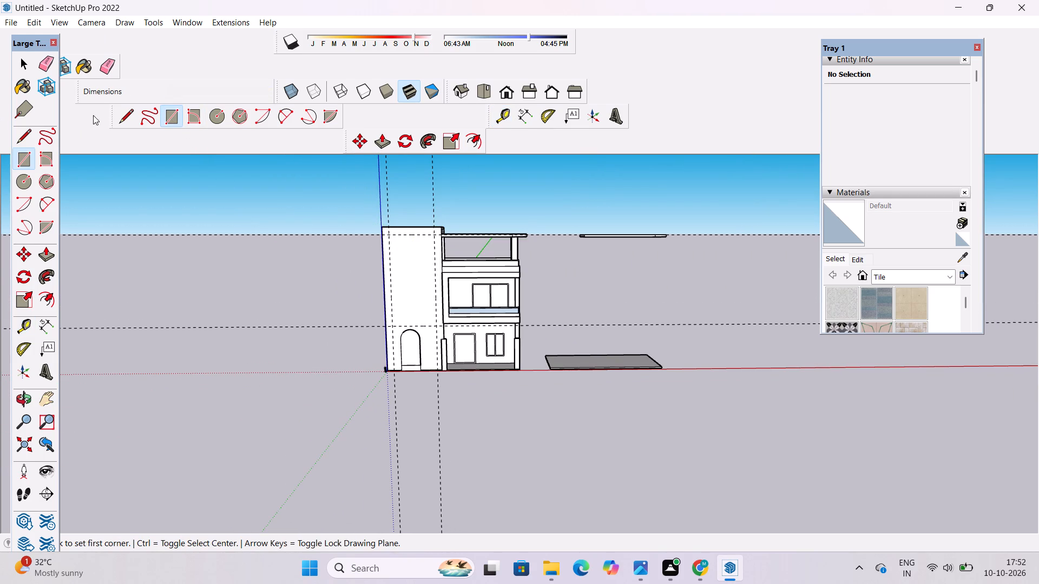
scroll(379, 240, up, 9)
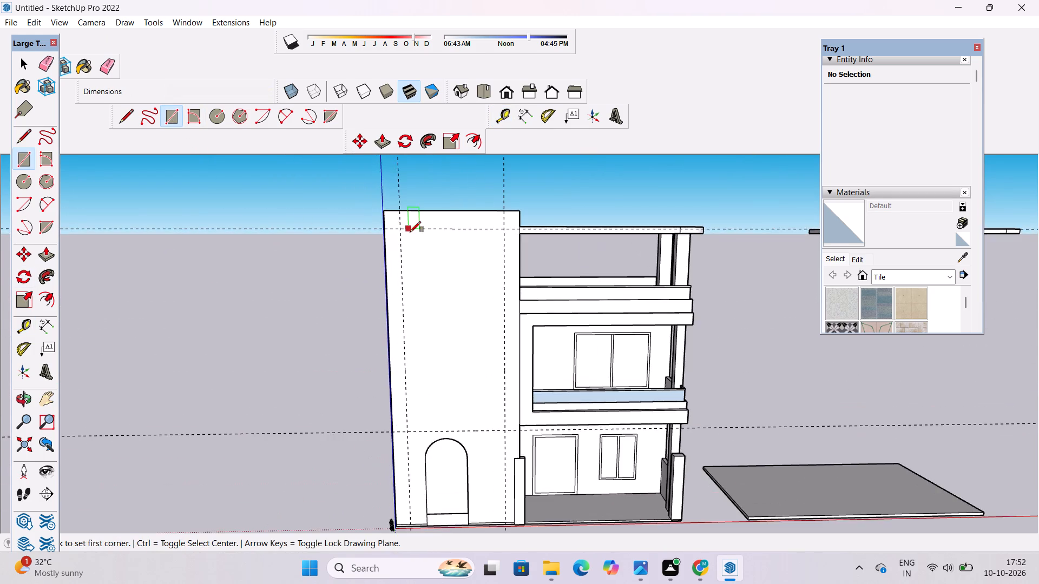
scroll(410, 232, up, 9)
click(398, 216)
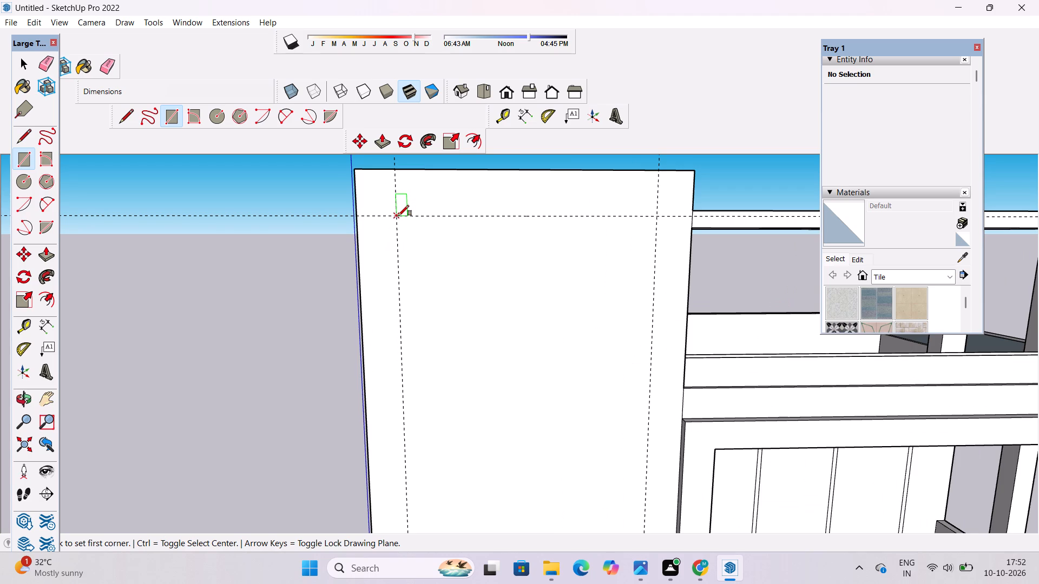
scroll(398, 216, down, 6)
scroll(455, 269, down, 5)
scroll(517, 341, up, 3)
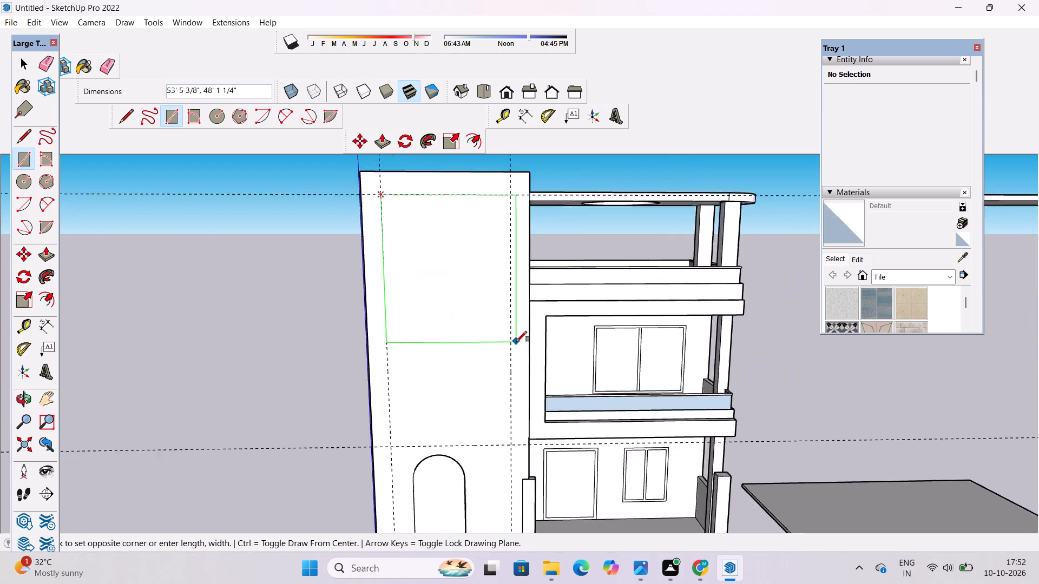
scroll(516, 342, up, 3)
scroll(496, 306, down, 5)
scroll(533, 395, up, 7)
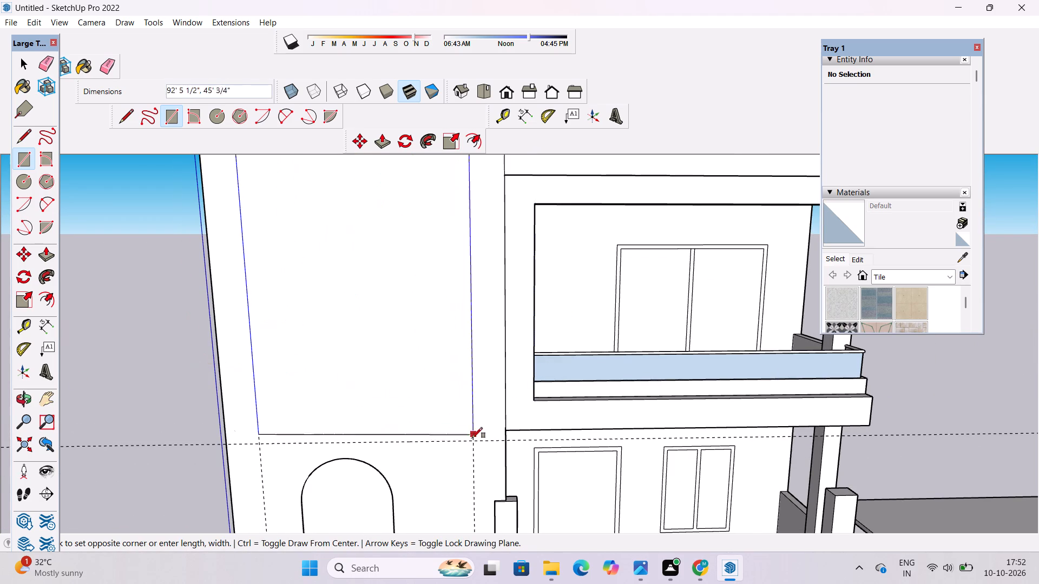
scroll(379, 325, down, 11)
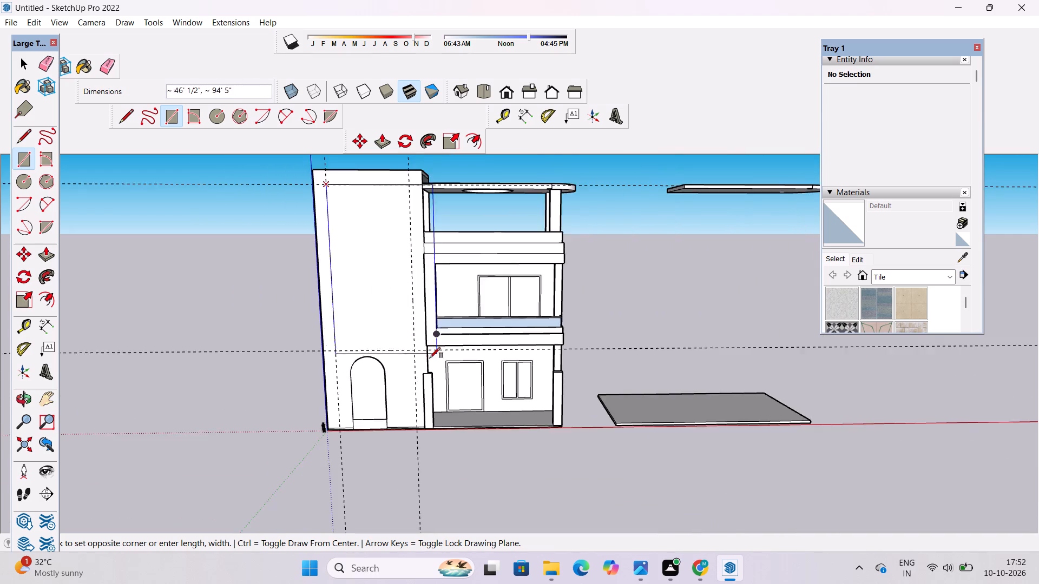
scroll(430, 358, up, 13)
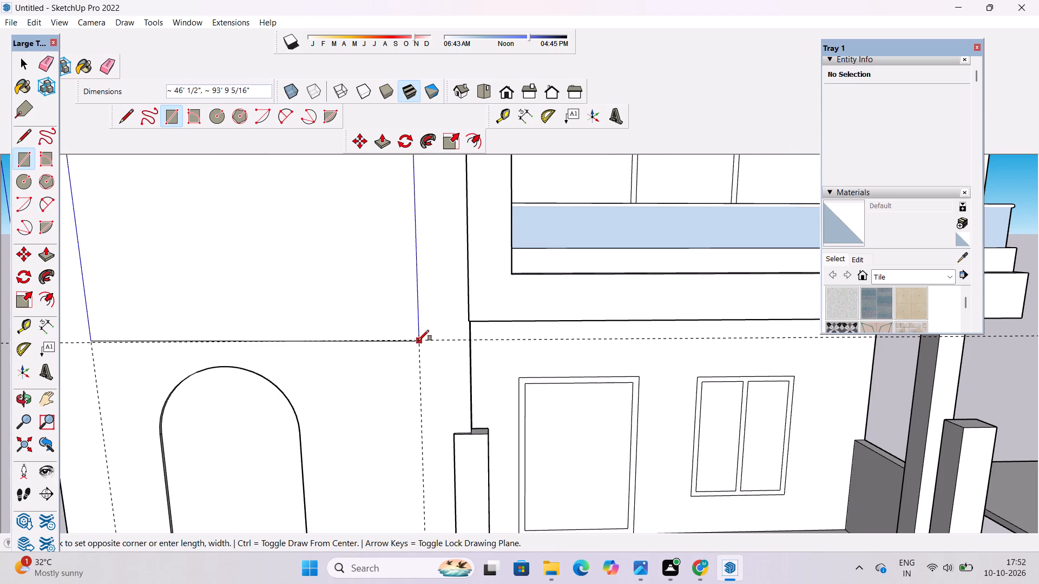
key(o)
Examine the guides on the tall wall from several angles, comparing them with the wall edges and the adjoining balconies.
scroll(374, 271, down, 6)
drag(290, 305, 580, 296)
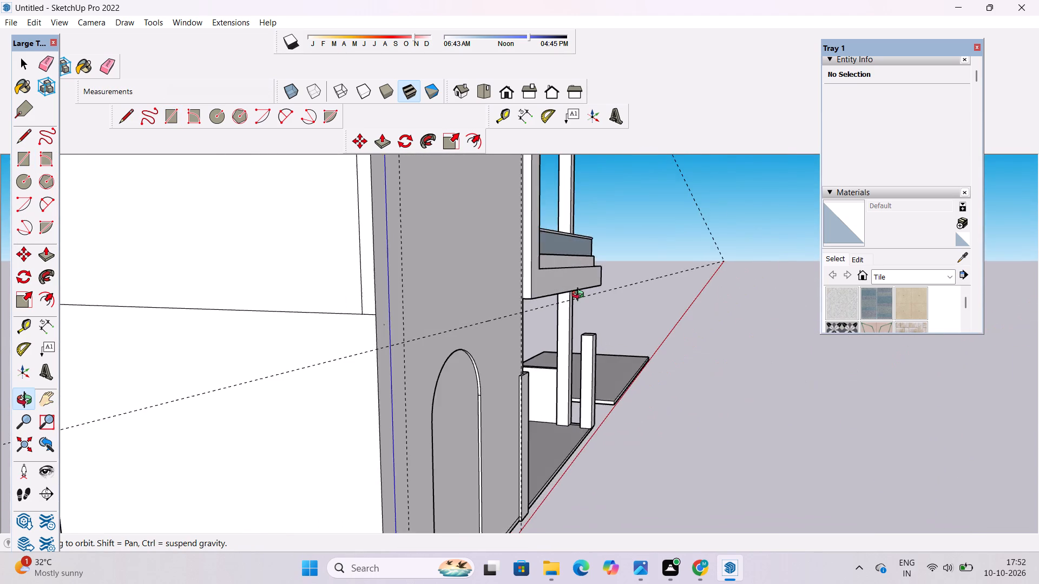
drag(580, 296, 579, 313)
drag(476, 294, 539, 368)
drag(558, 332, 558, 334)
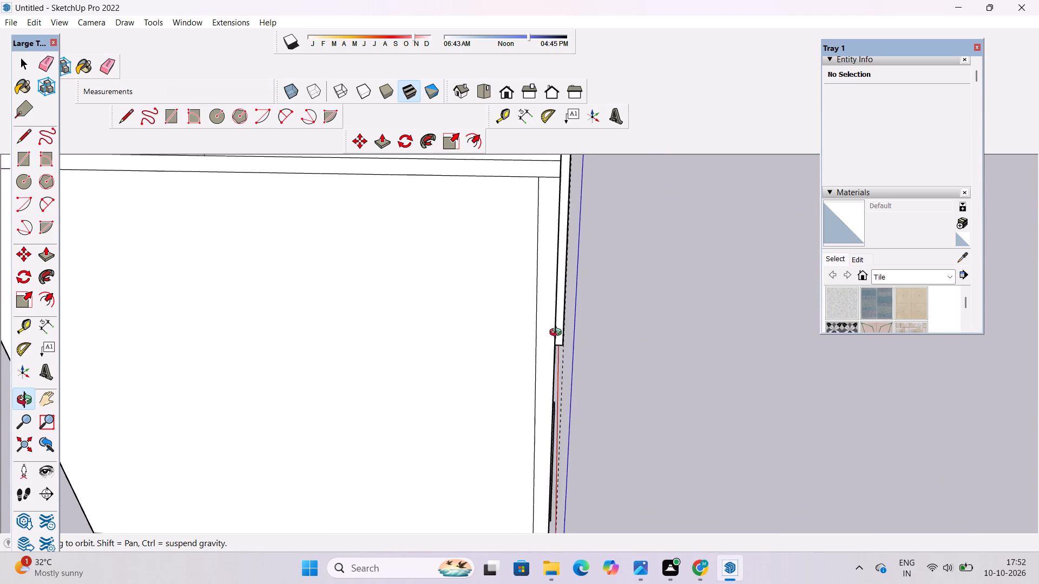
drag(558, 334, 530, 341)
drag(527, 337, 499, 291)
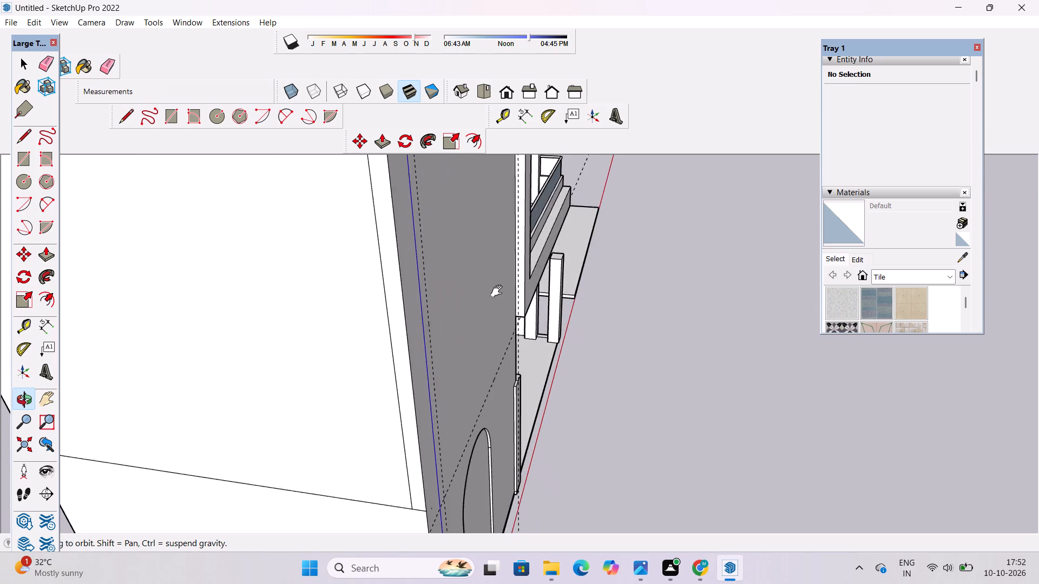
drag(499, 291, 499, 291)
drag(500, 294, 536, 316)
scroll(549, 316, up, 3)
drag(549, 314, 410, 322)
scroll(400, 304, down, 5)
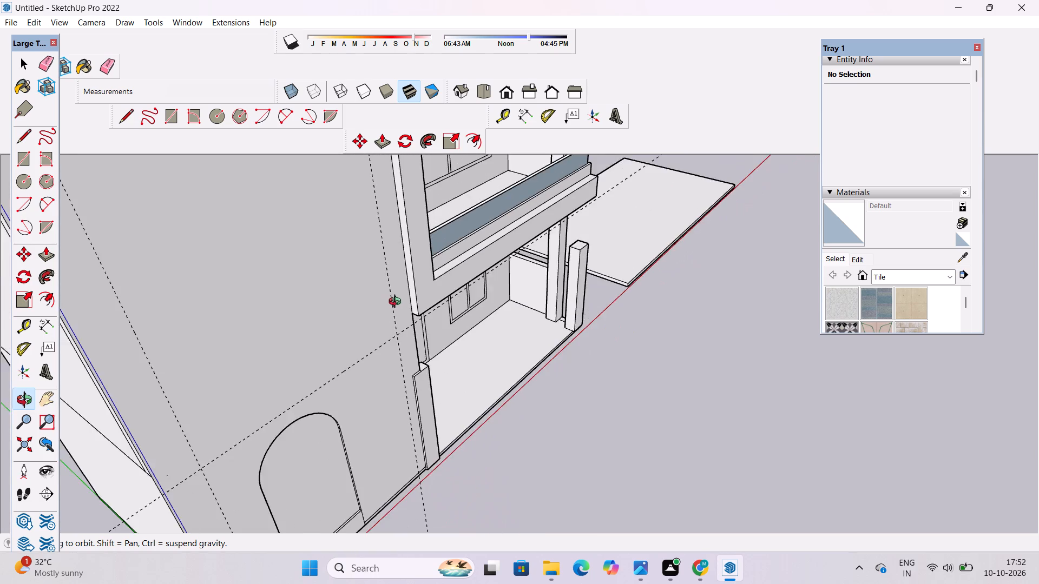
scroll(397, 303, down, 6)
scroll(367, 187, down, 6)
shift+drag(372, 192, 497, 380)
drag(498, 382, 437, 335)
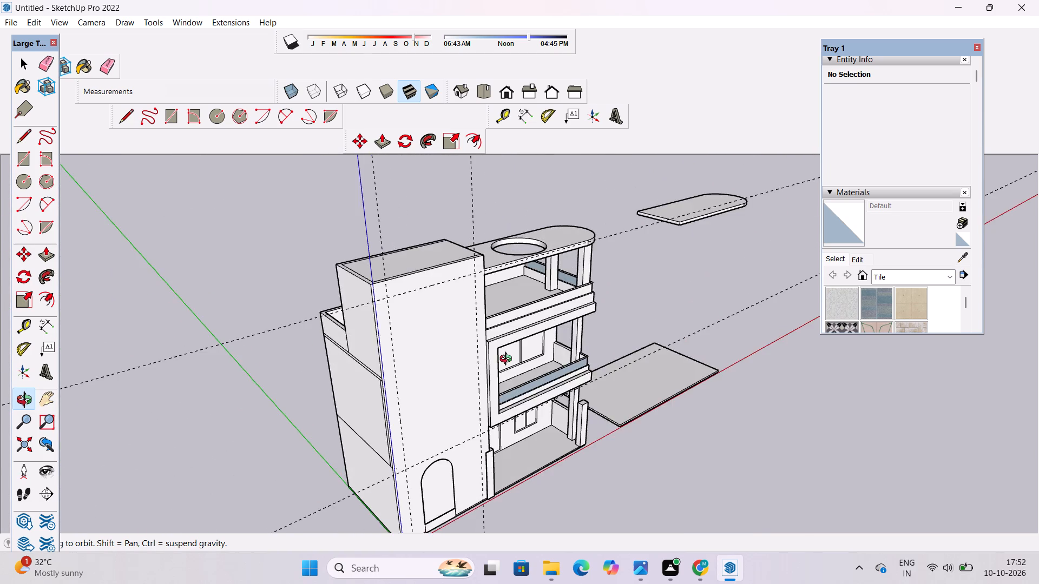
scroll(508, 360, up, 10)
shift+drag(450, 382, 458, 327)
scroll(462, 323, down, 6)
drag(538, 351, 470, 355)
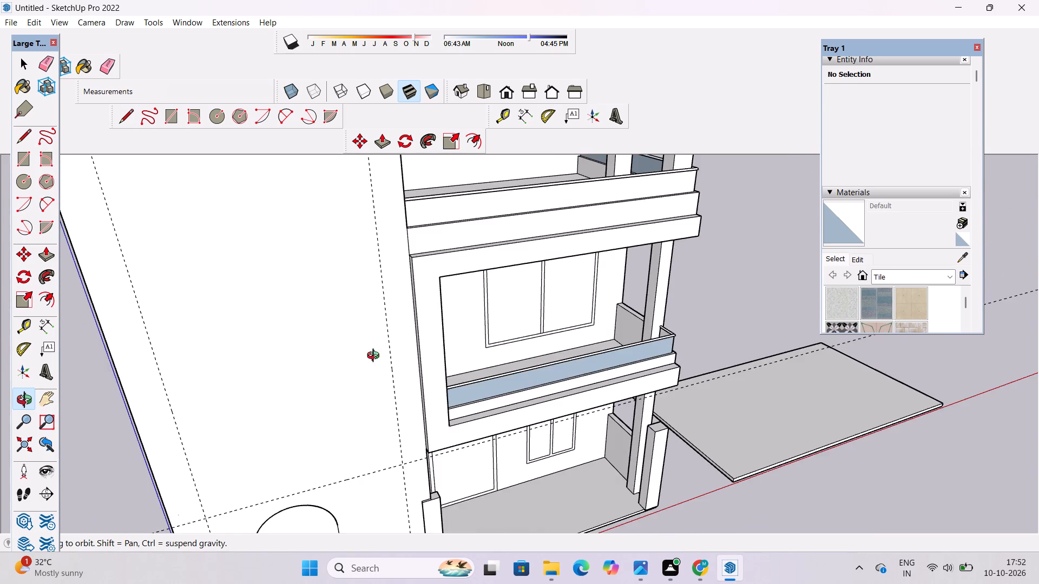
shift+drag(378, 355, 517, 396)
drag(516, 394, 503, 376)
Erase the vertical guide on the balcony side of the tall wall.
key(e)
drag(516, 324, 516, 337)
drag(521, 334, 519, 342)
scroll(506, 333, down, 6)
scroll(506, 332, up, 5)
Place a new vertical guide 7' in from the tall wall's edge beside the balconies.
key(t)
scroll(519, 336, up, 4)
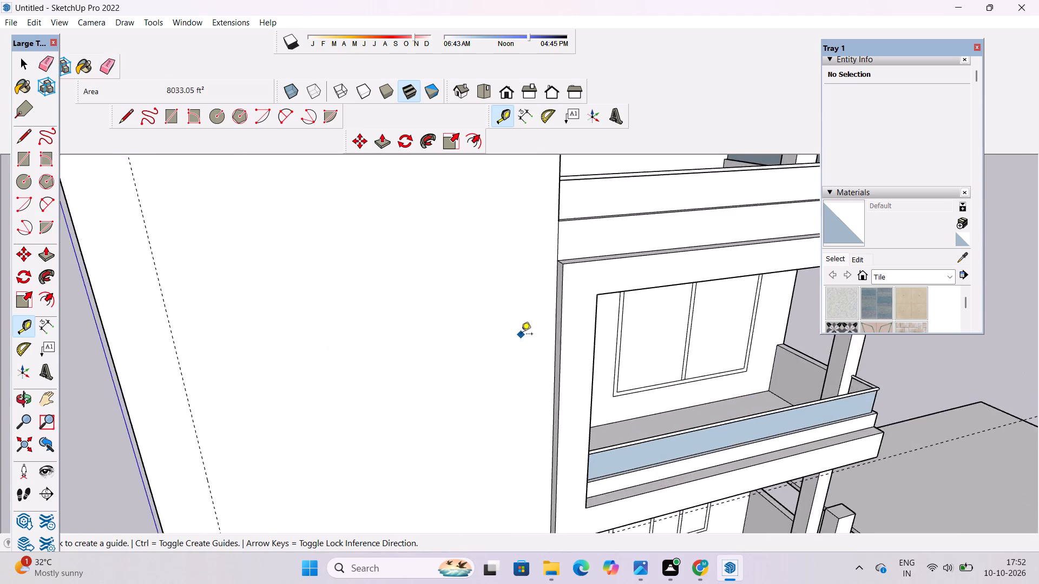
scroll(536, 339, up, 4)
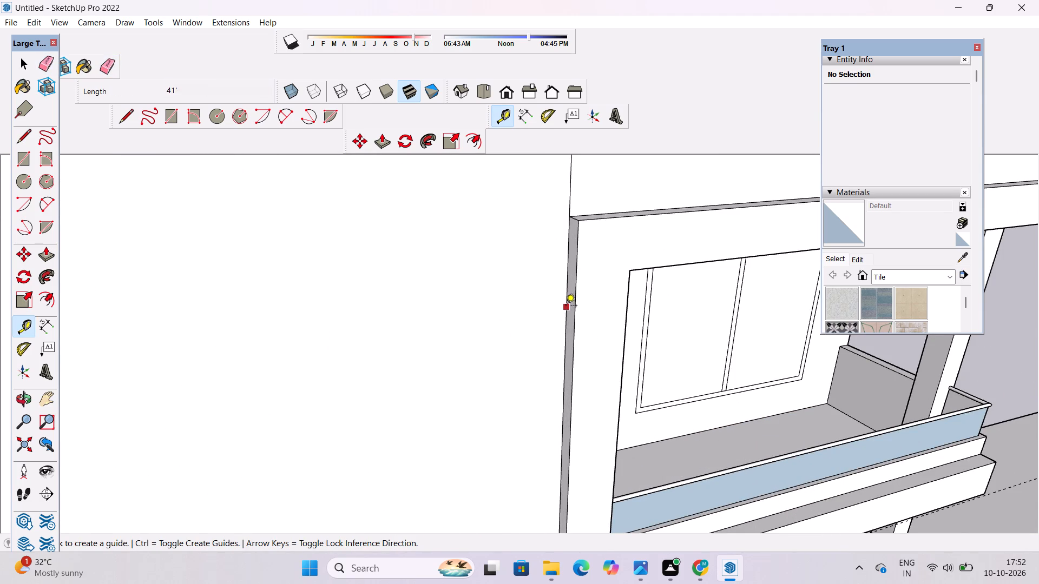
click(566, 306)
scroll(524, 317, down, 11)
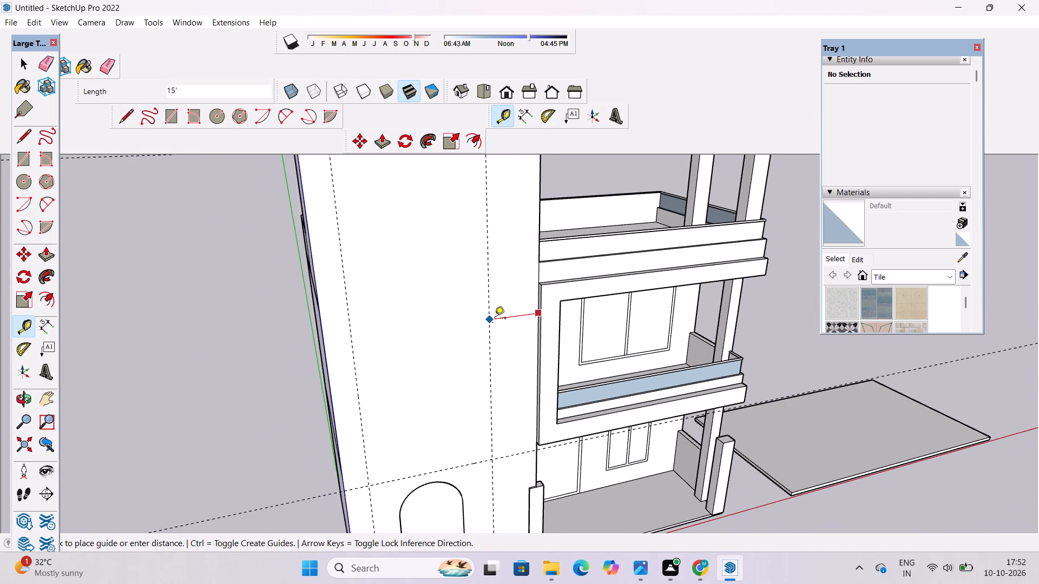
text(7')
key(Return)
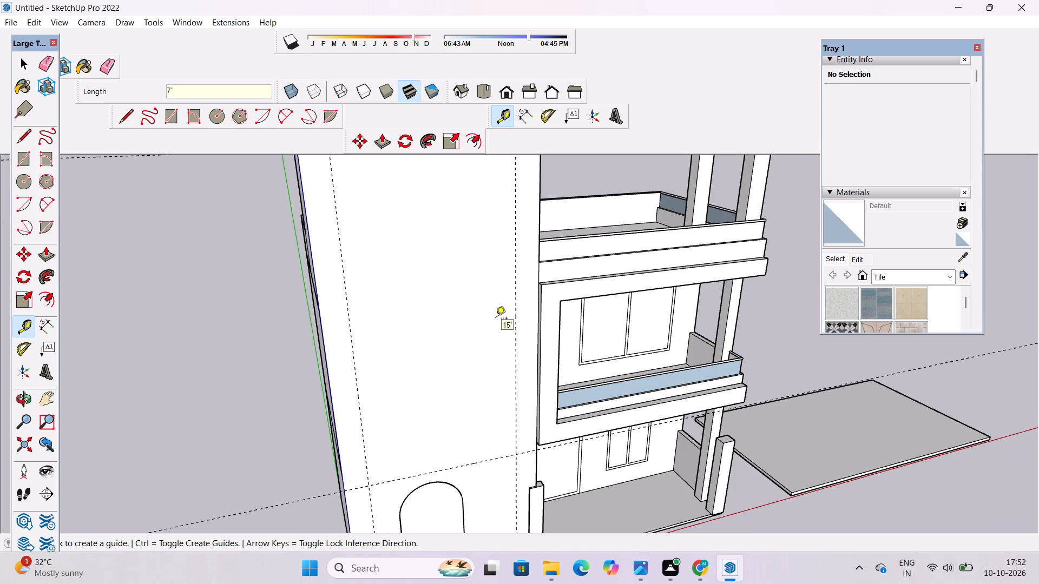
Draw a rectangle 94' high and 46' wide between the four guide intersections on the tall wall above the arched door.
scroll(499, 323, down, 4)
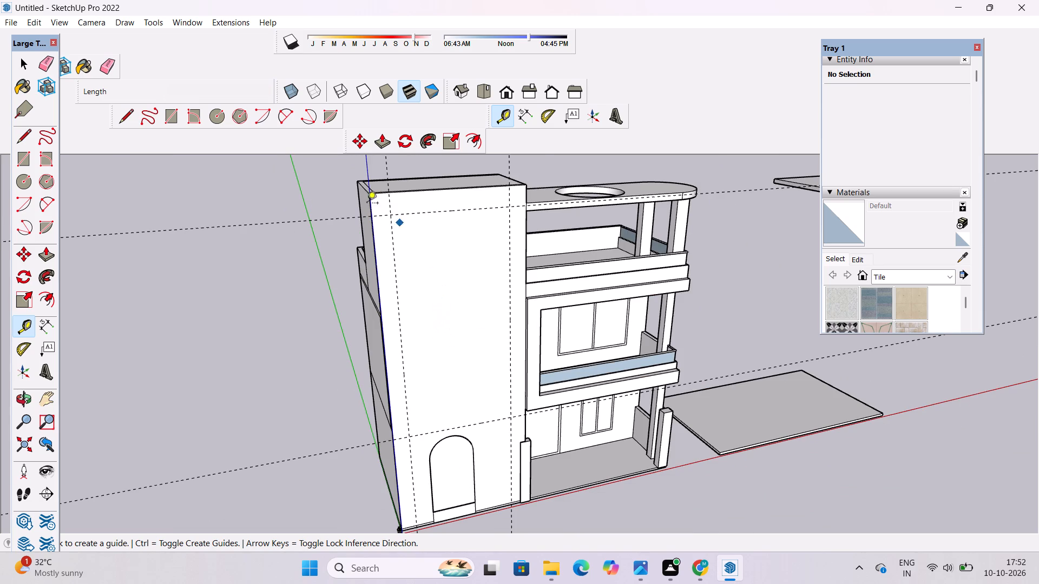
click(168, 110)
scroll(394, 235, up, 1)
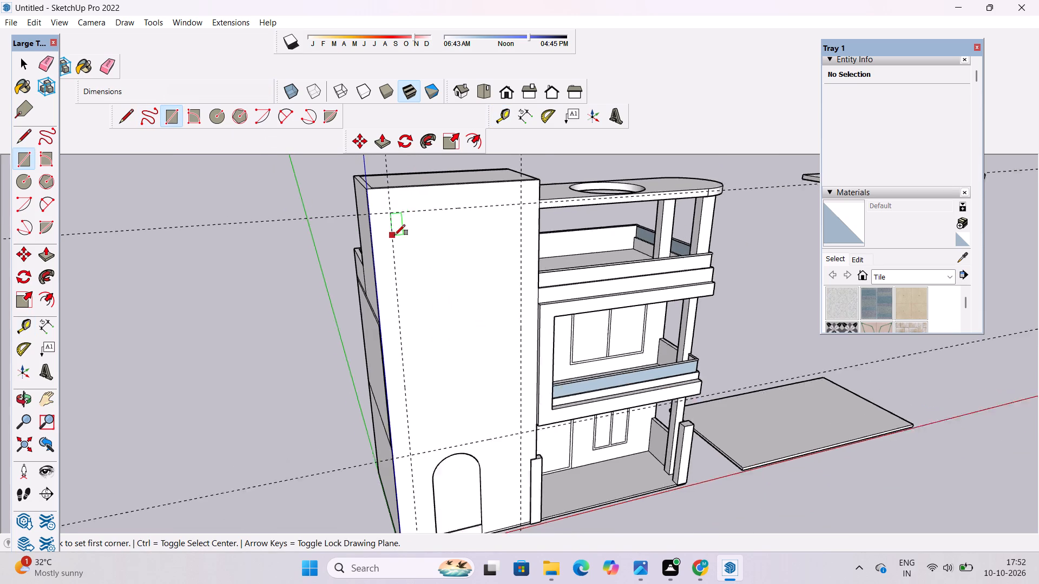
scroll(394, 235, up, 2)
click(390, 207)
scroll(402, 217, down, 4)
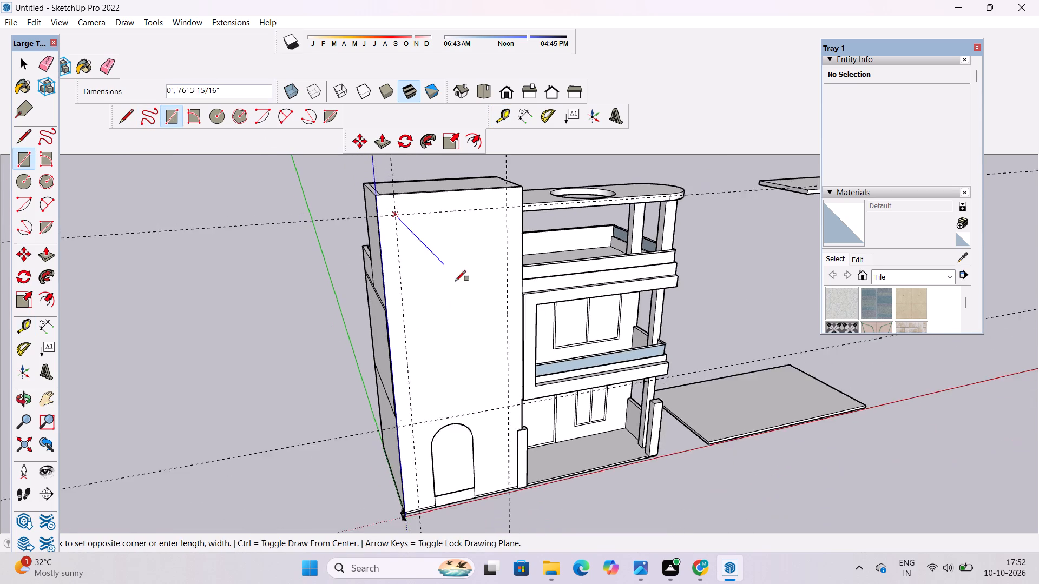
scroll(487, 308, up, 5)
click(520, 446)
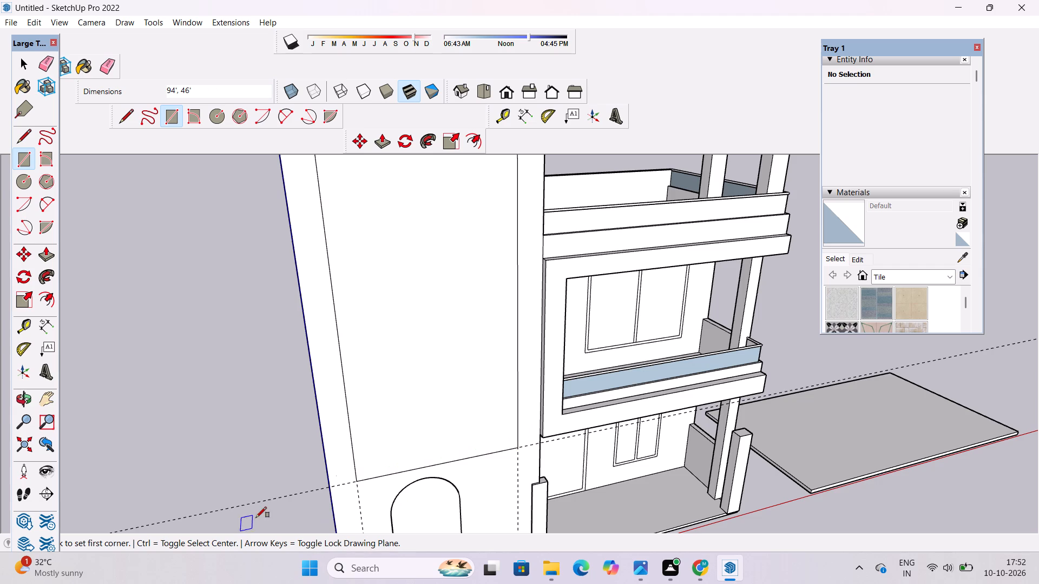
scroll(165, 466, down, 2)
scroll(165, 466, up, 1)
key(space)
Erase the two horizontal guides running along the top and bottom of the new rectangle on the tall wall.
text(o)
scroll(165, 466, down, 4)
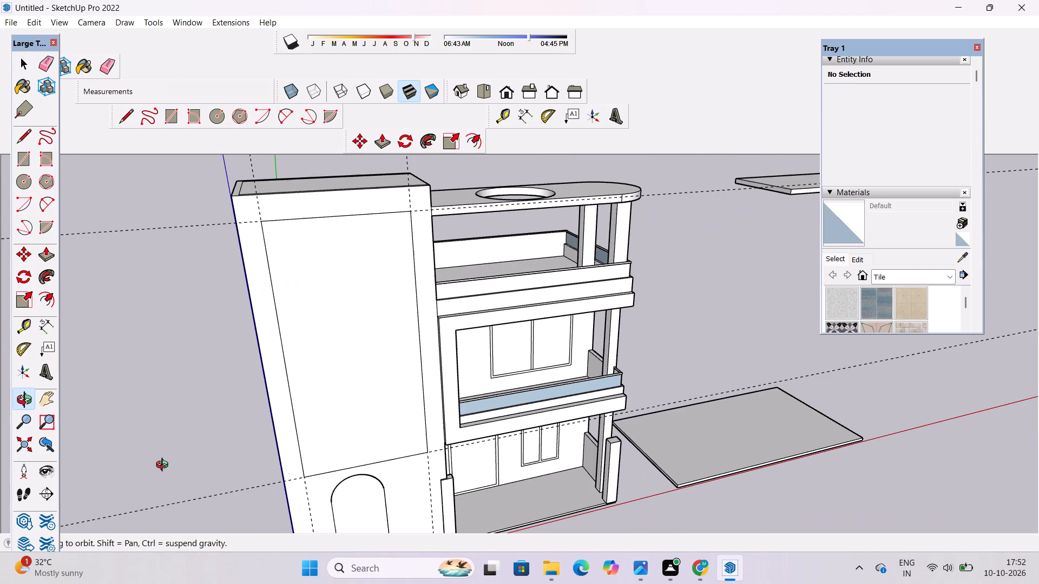
scroll(174, 486, up, 2)
shift+drag(184, 527, 176, 468)
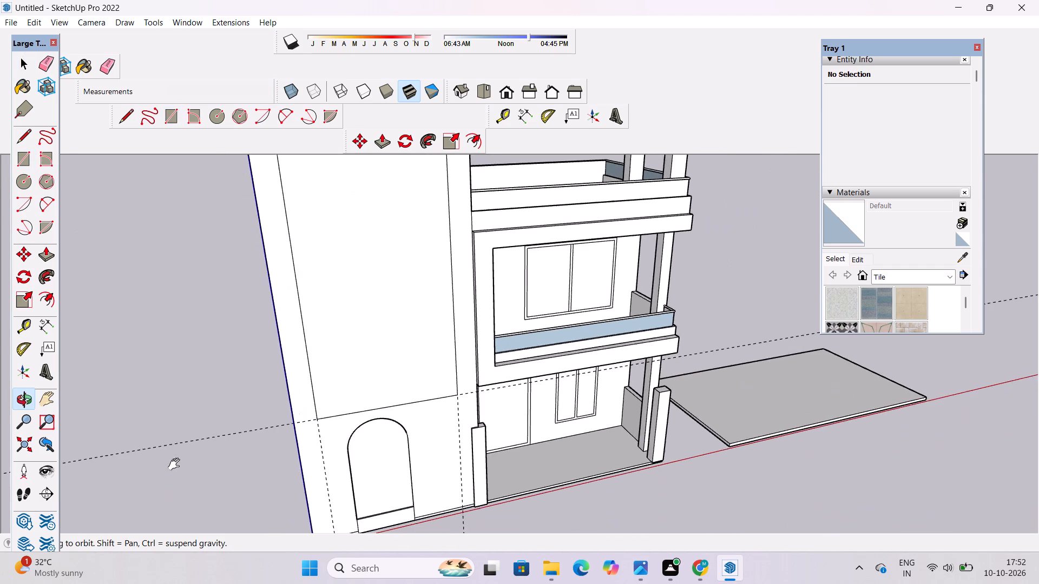
scroll(185, 447, down, 4)
drag(378, 432, 331, 453)
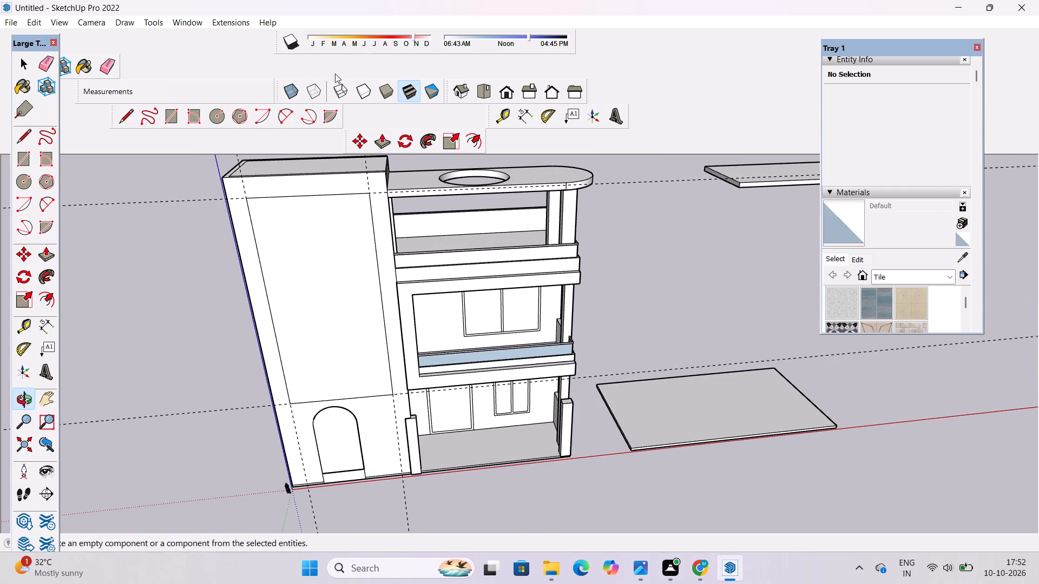
scroll(212, 348, down, 3)
drag(231, 403, 248, 338)
scroll(249, 333, up, 3)
shift+drag(249, 333, 312, 344)
shift+scroll(305, 329, down, 6)
shift+drag(324, 313, 299, 335)
scroll(295, 324, up, 4)
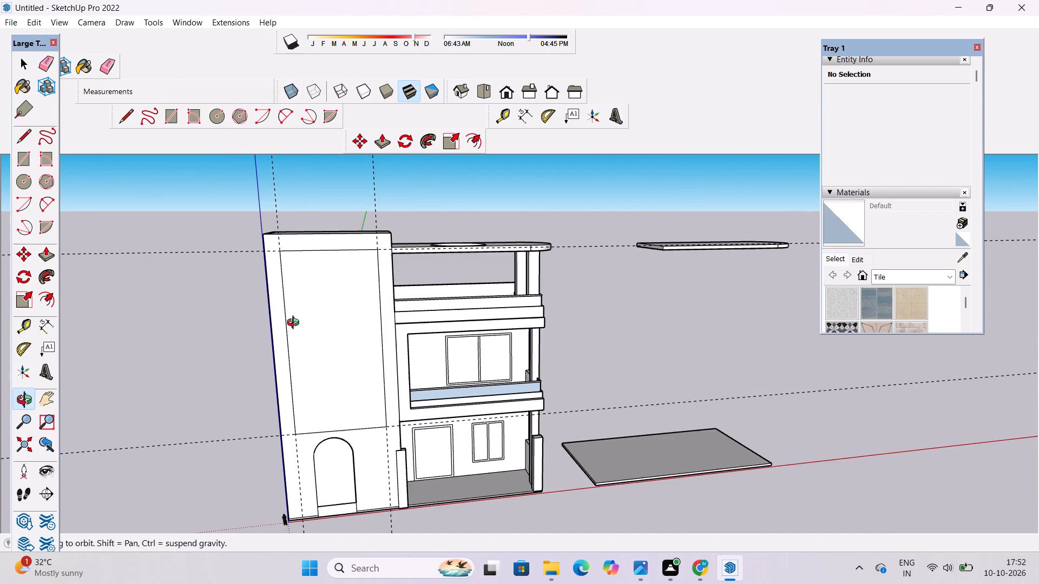
key(e)
drag(171, 241, 181, 256)
drag(195, 347, 225, 452)
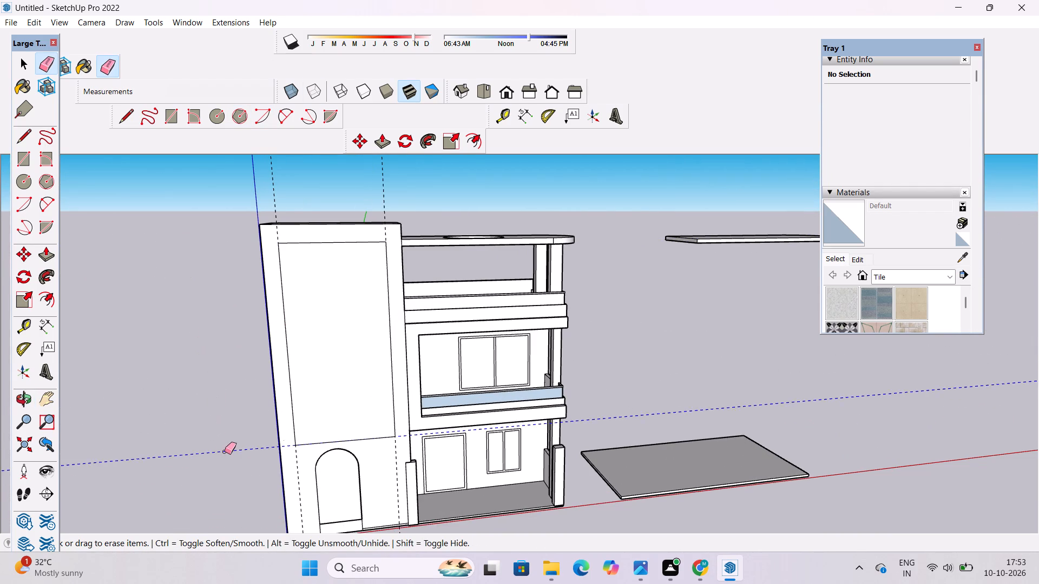
drag(225, 452, 225, 452)
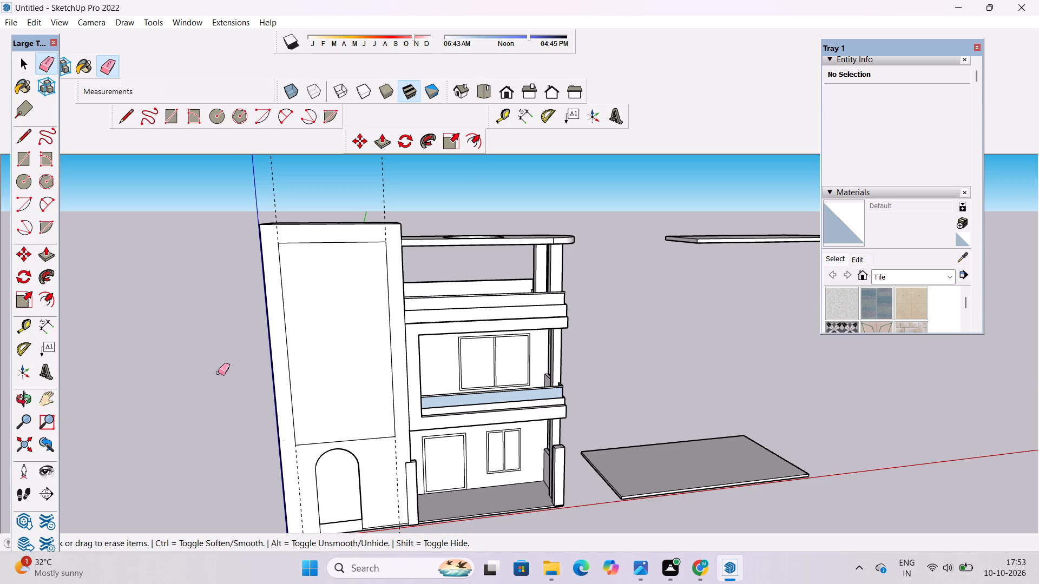
Erase the two remaining vertical guides running along the sides of the rectangle on the tall wall.
scroll(221, 364, down, 5)
scroll(266, 270, up, 4)
drag(268, 215, 262, 235)
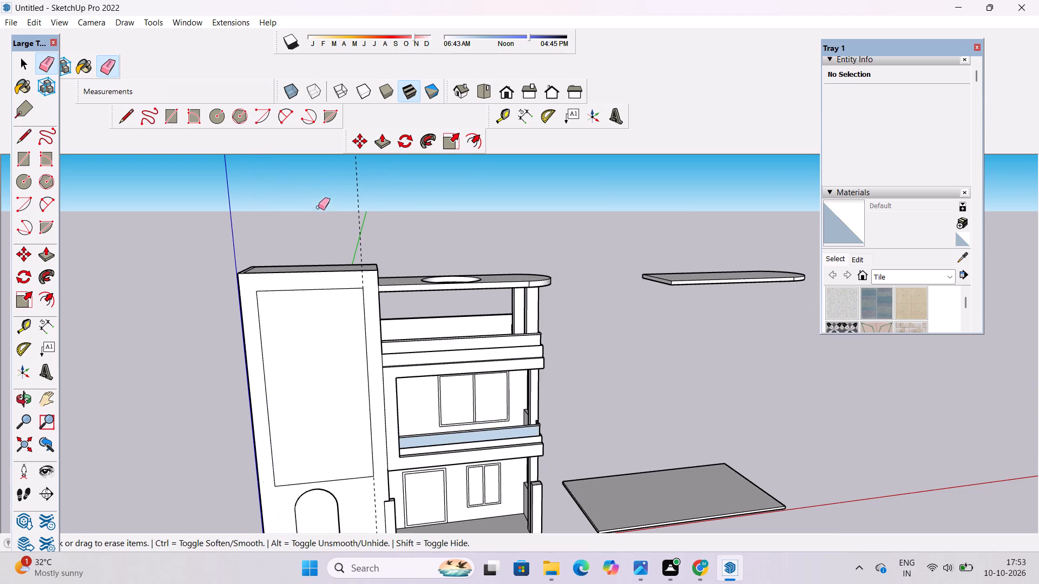
drag(350, 198, 364, 208)
Examine the front facade and the new rectangle on the tall wall from several angles and distances.
key(o)
scroll(387, 251, down, 5)
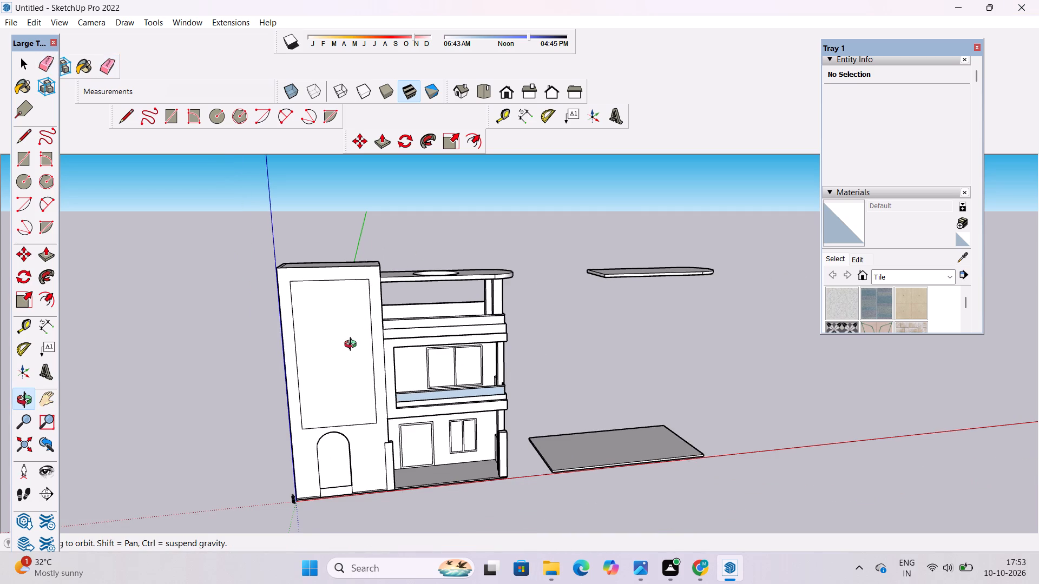
scroll(312, 382, up, 3)
shift+drag(308, 381, 328, 316)
drag(398, 333, 322, 342)
scroll(320, 315, down, 4)
shift+drag(327, 301, 352, 353)
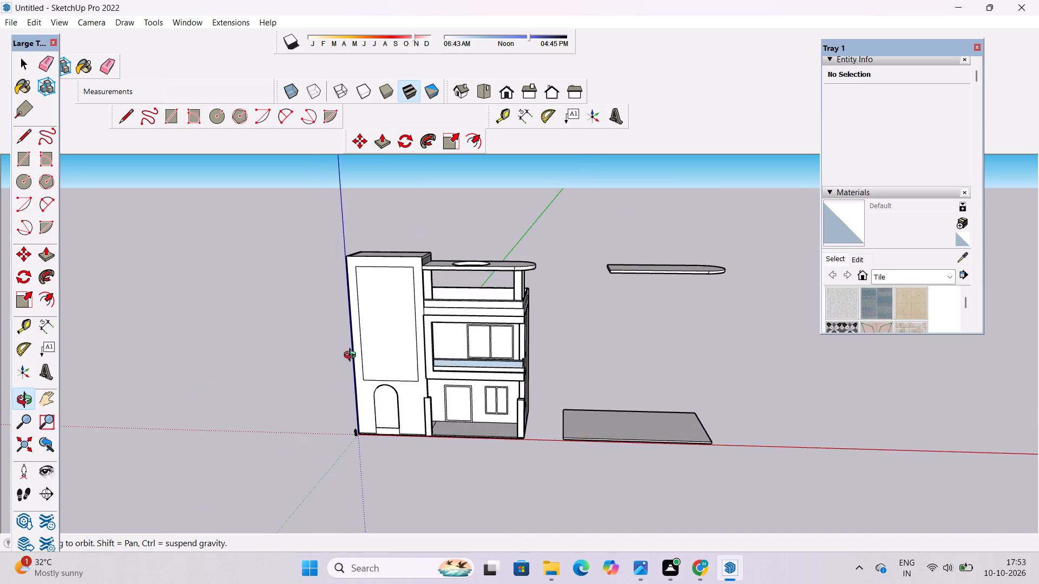
scroll(353, 357, up, 7)
drag(357, 365, 366, 308)
scroll(366, 304, down, 5)
shift+drag(373, 303, 378, 320)
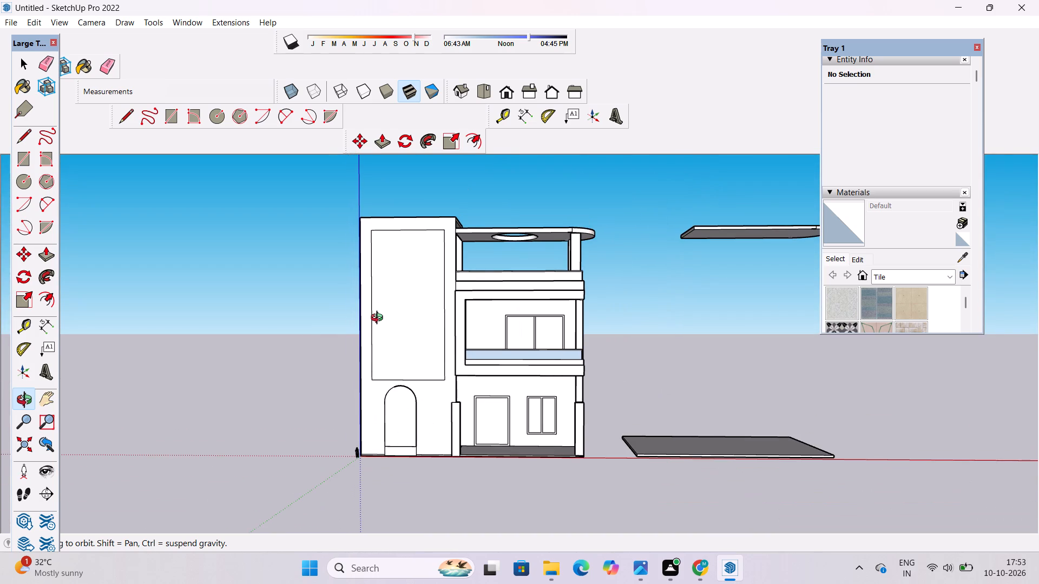
scroll(359, 319, up, 2)
shift+drag(364, 318, 370, 330)
scroll(377, 320, down, 2)
shift+drag(379, 311, 437, 311)
click(437, 311)
scroll(437, 311, up, 1)
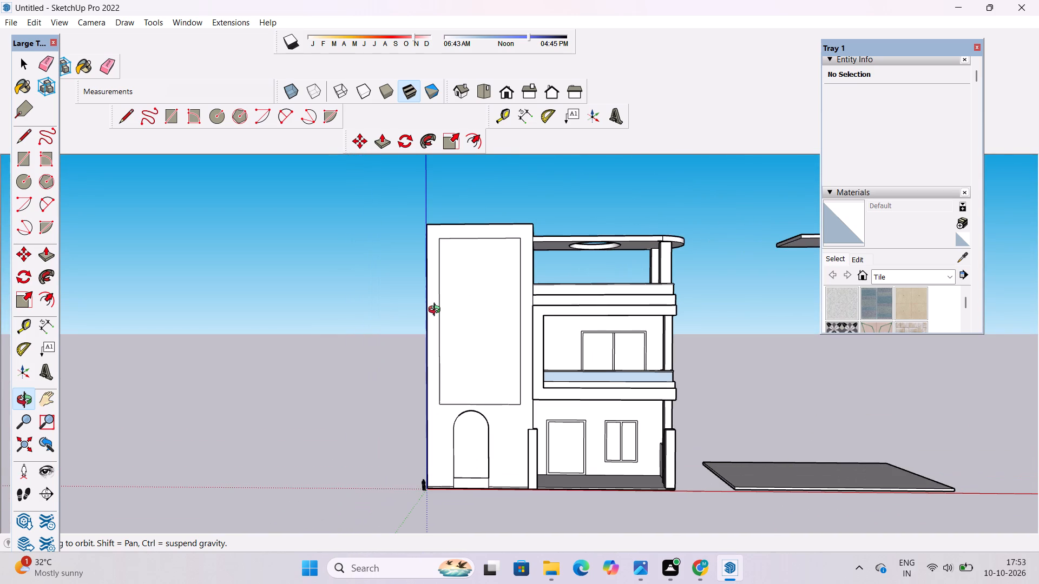
scroll(437, 311, up, 1)
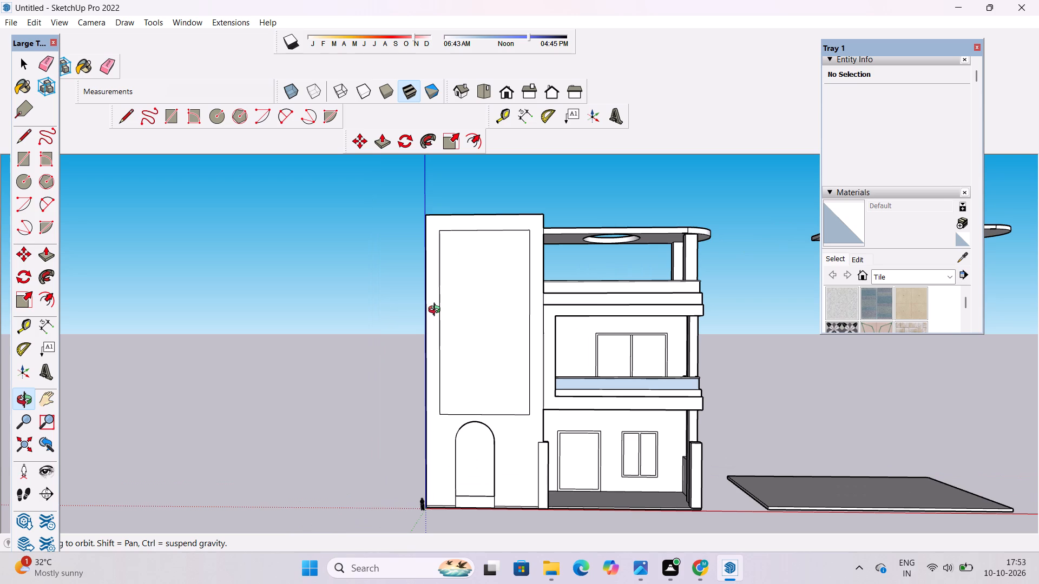
scroll(437, 311, down, 2)
scroll(437, 311, up, 4)
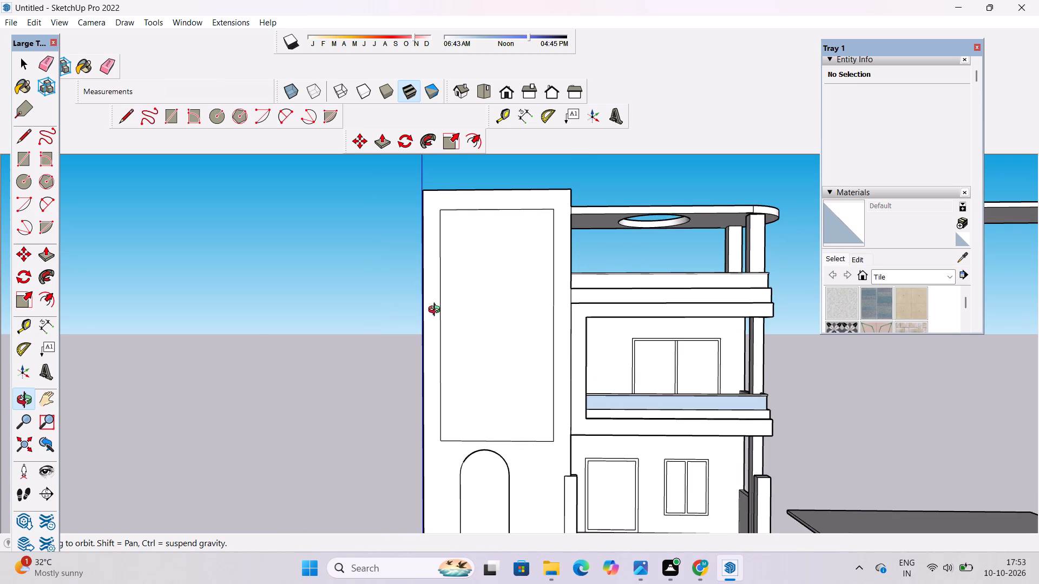
scroll(436, 312, up, 1)
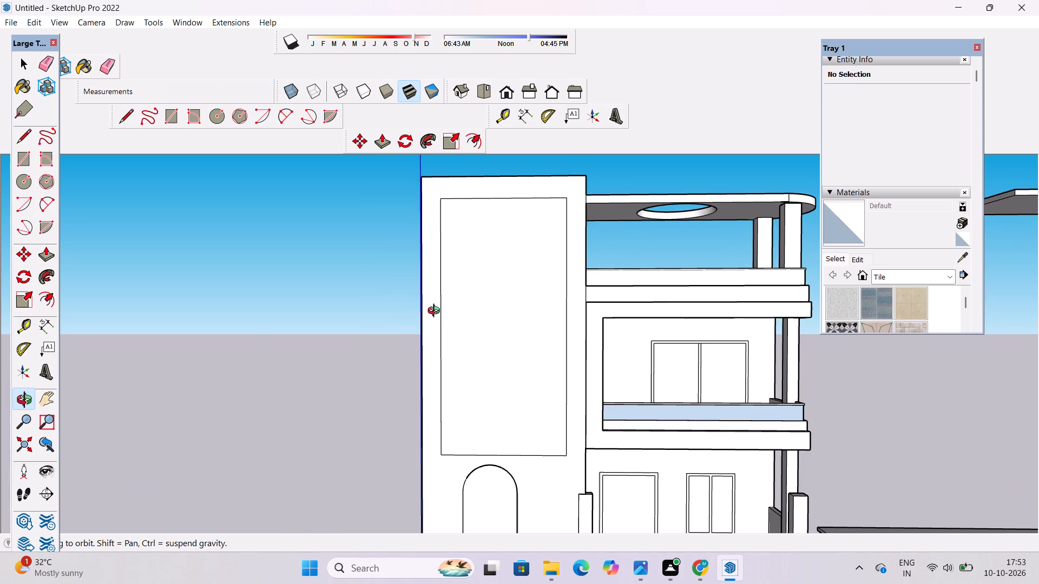
scroll(436, 312, up, 1)
scroll(436, 312, down, 3)
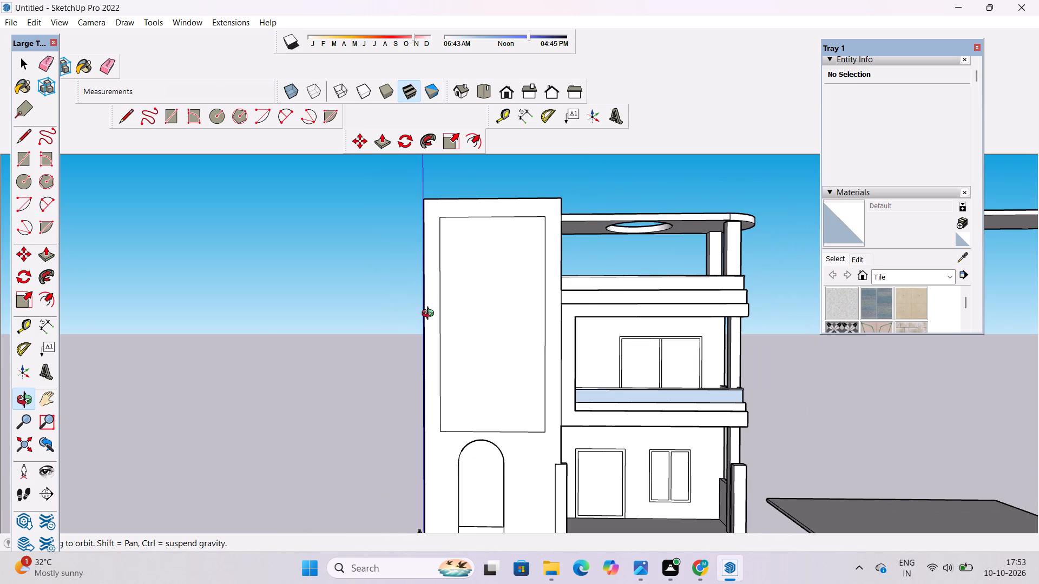
scroll(427, 315, up, 1)
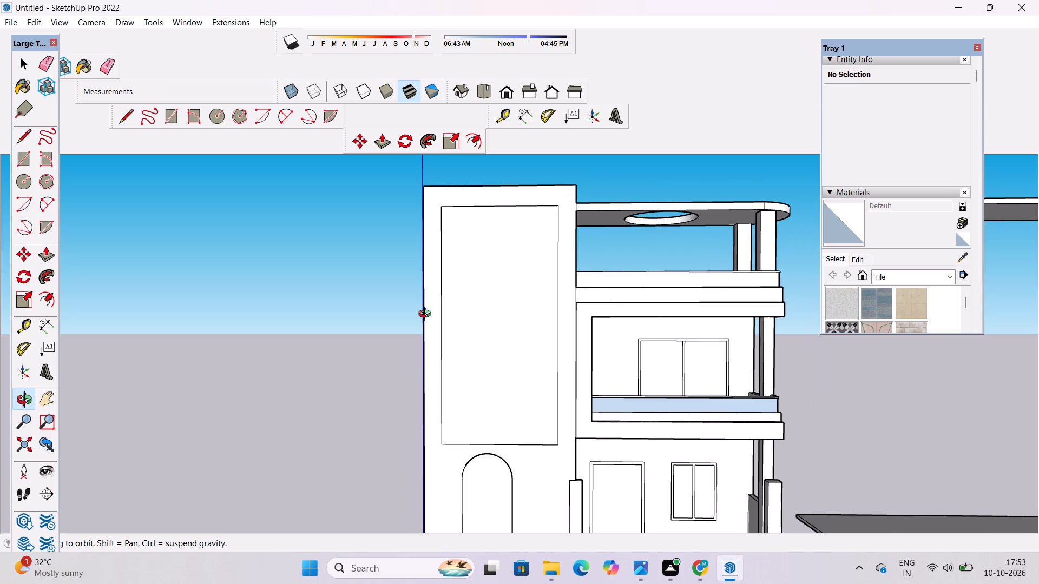
scroll(427, 315, down, 3)
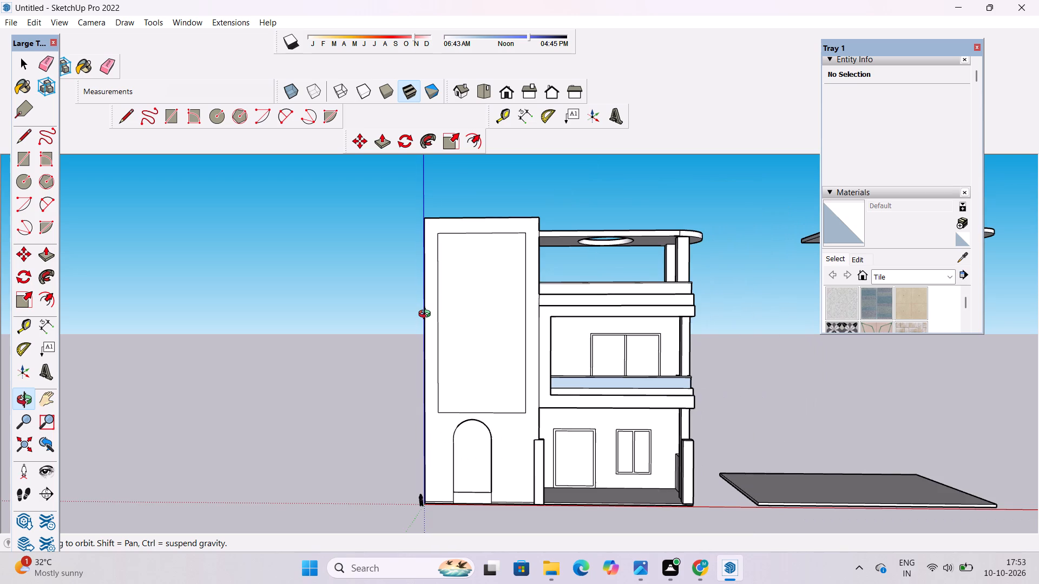
scroll(341, 304, down, 4)
scroll(463, 287, up, 5)
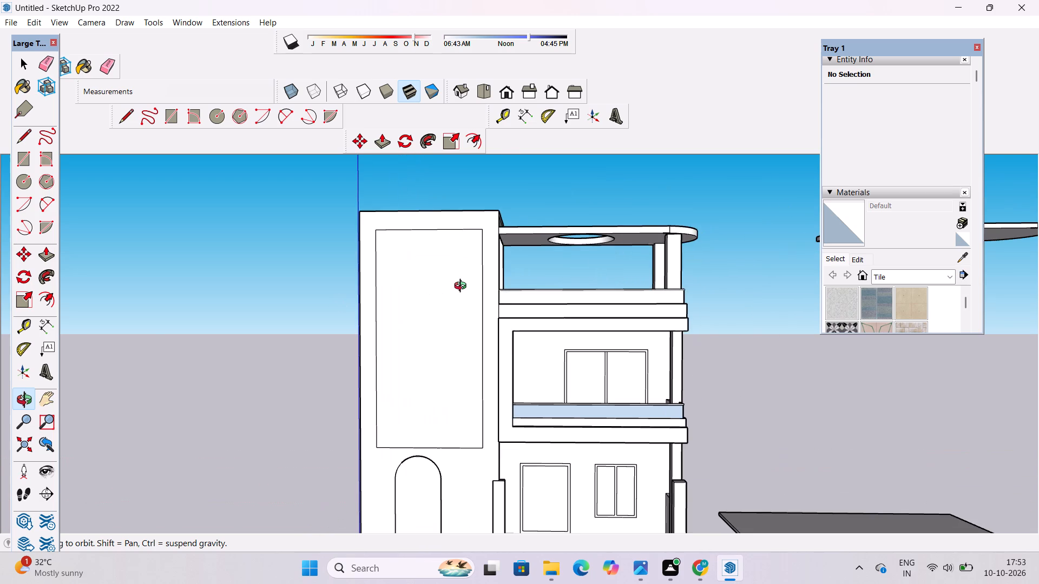
scroll(446, 297, down, 3)
scroll(459, 287, up, 2)
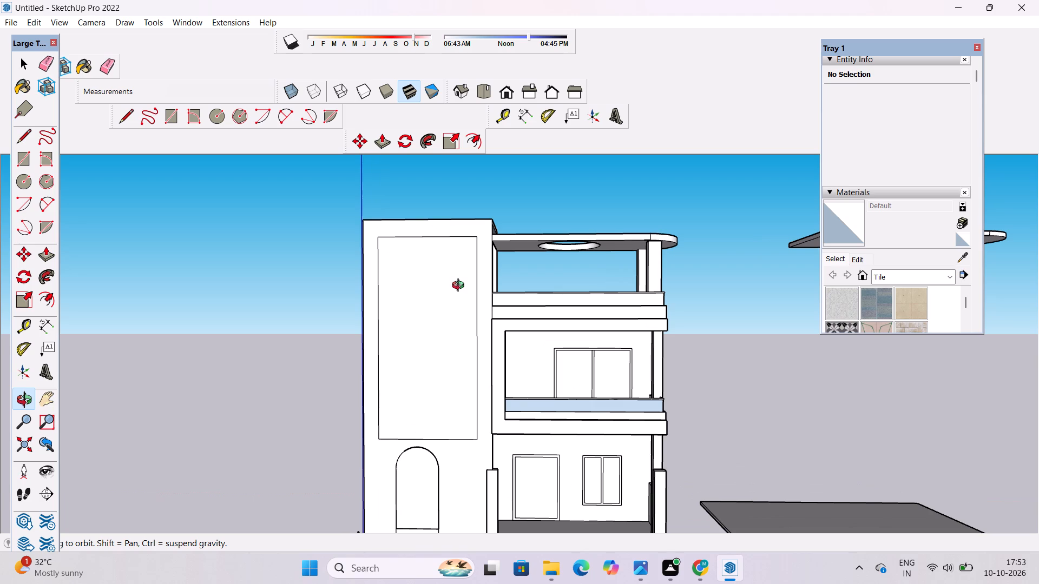
scroll(452, 296, down, 4)
drag(458, 308, 468, 342)
scroll(420, 337, up, 3)
drag(422, 334, 425, 341)
Offset the large rectangle on the tall wall inward by 4'.
text(of)
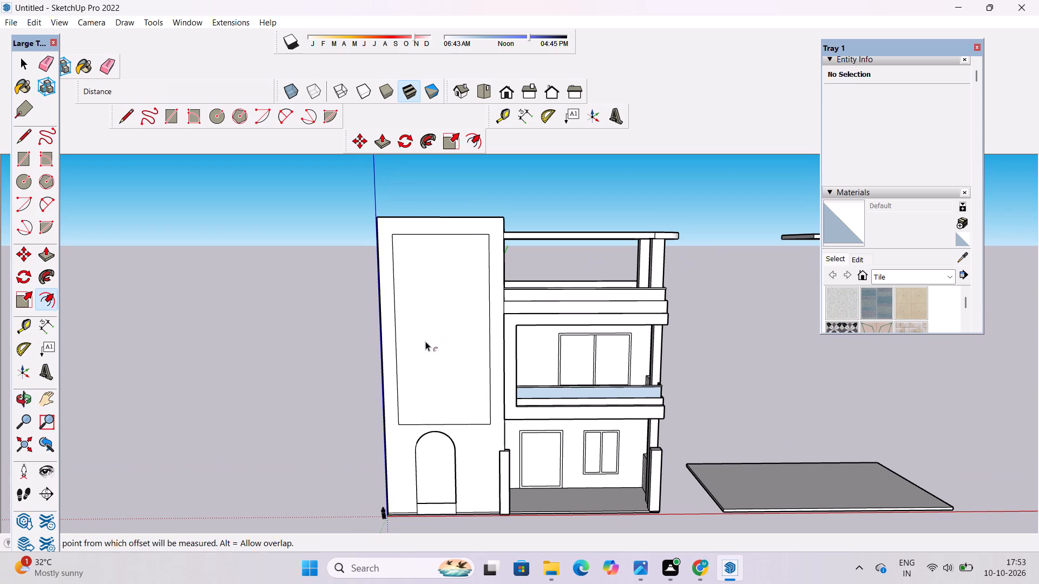
click(448, 247)
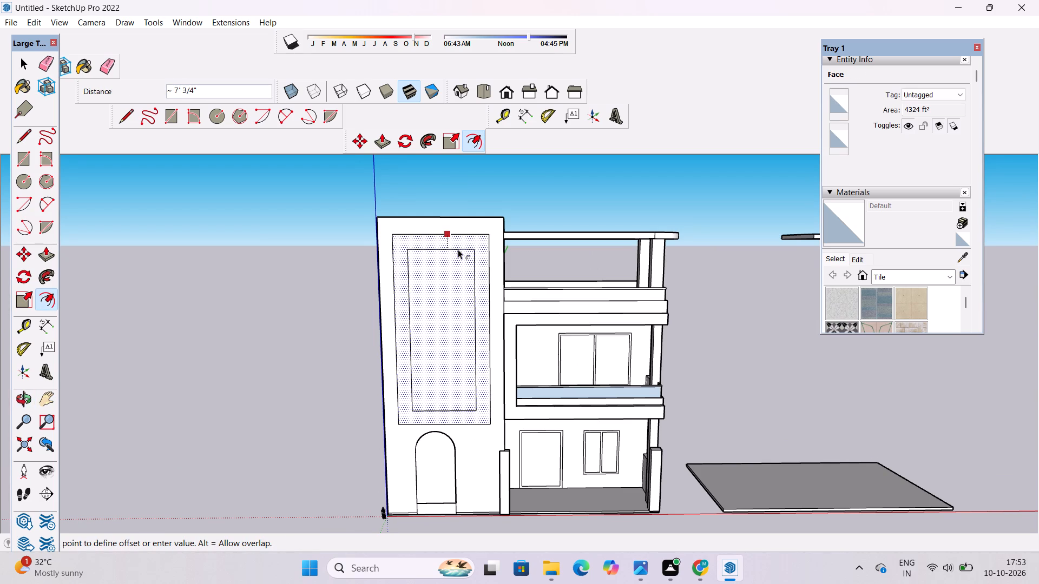
text(4')
key(Return)
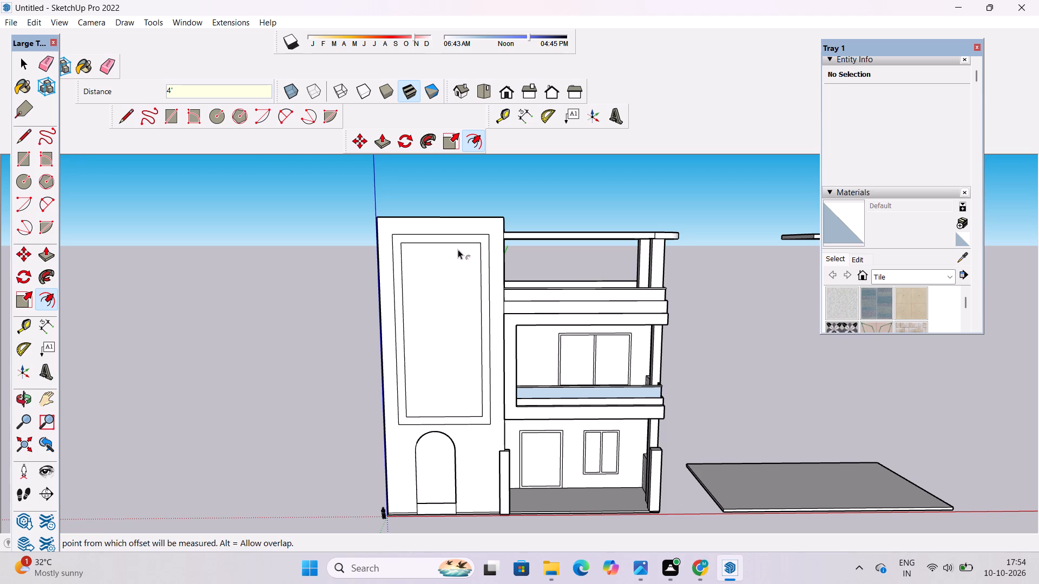
Offset the inner rectangle on the tall wall inward again freehand, making a third nested face of about 1656 ft².
key(o)
key(f)
click(451, 247)
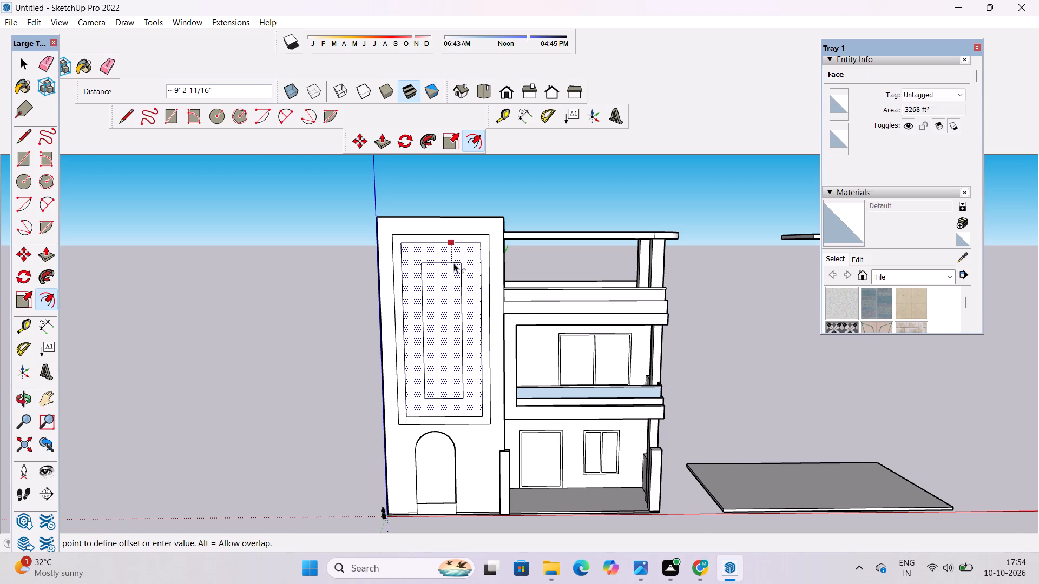
scroll(453, 263, up, 4)
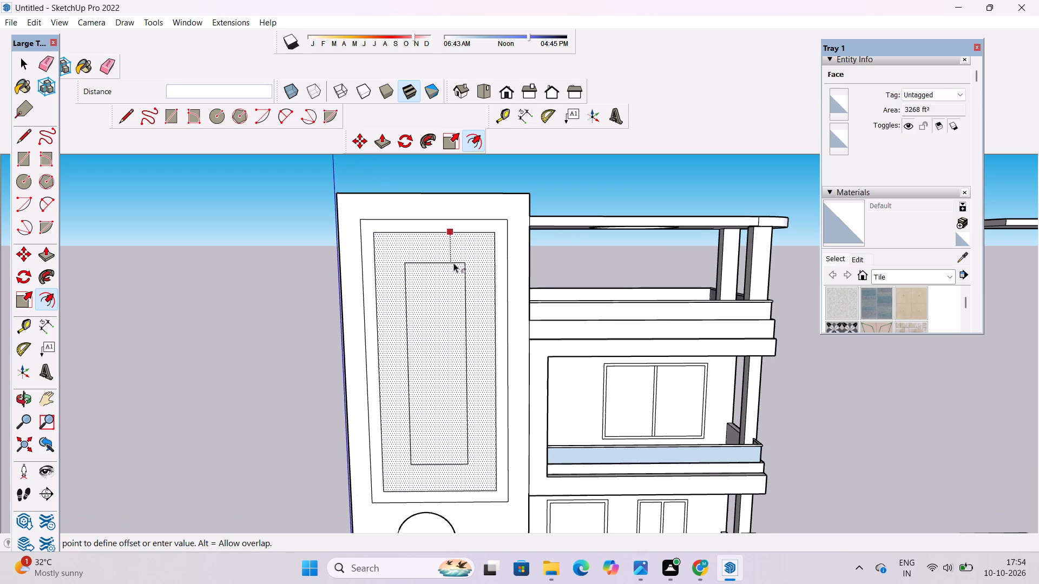
scroll(432, 278, down, 1)
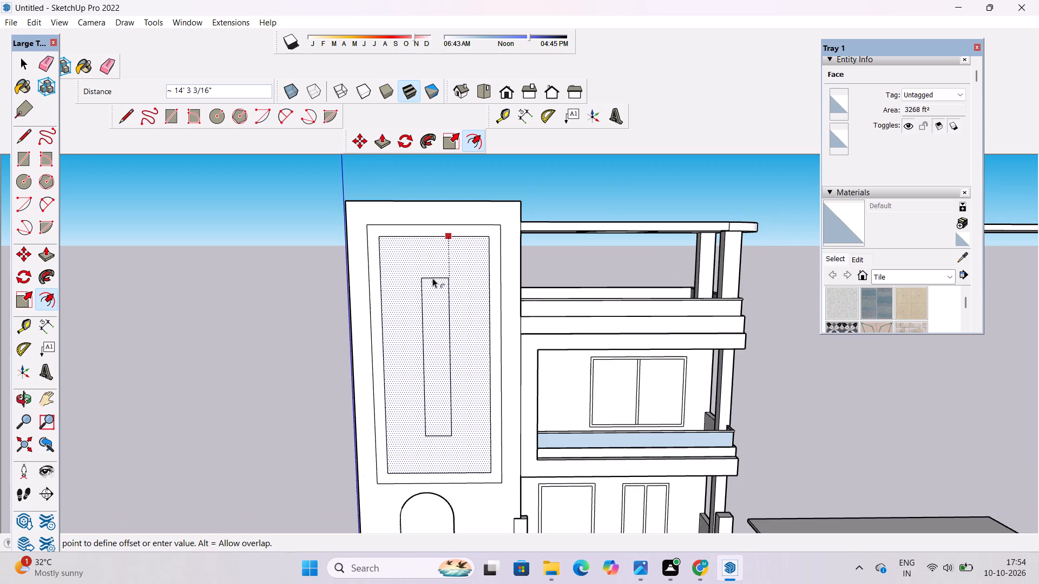
scroll(432, 278, up, 2)
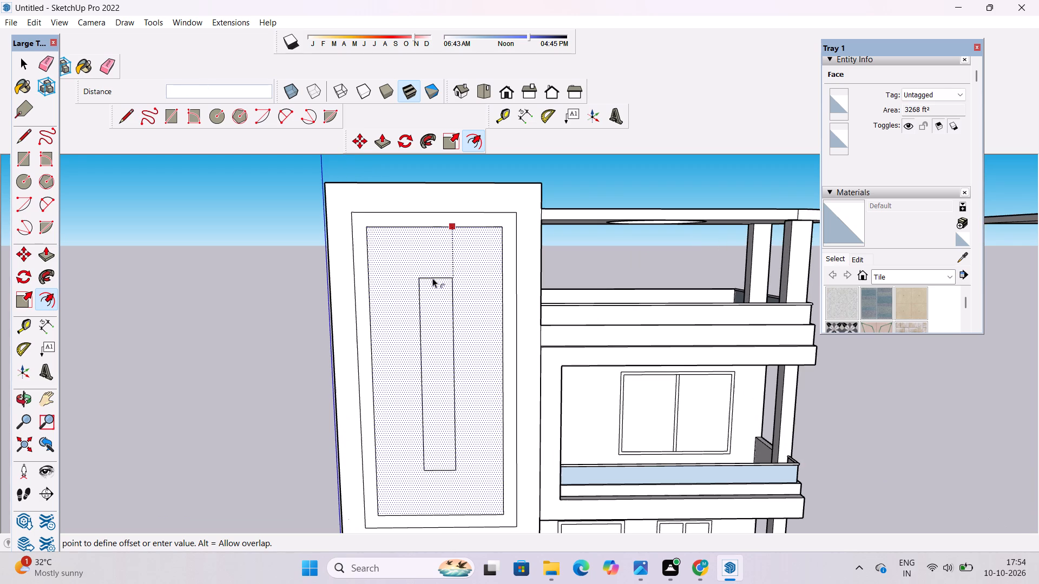
scroll(432, 278, up, 1)
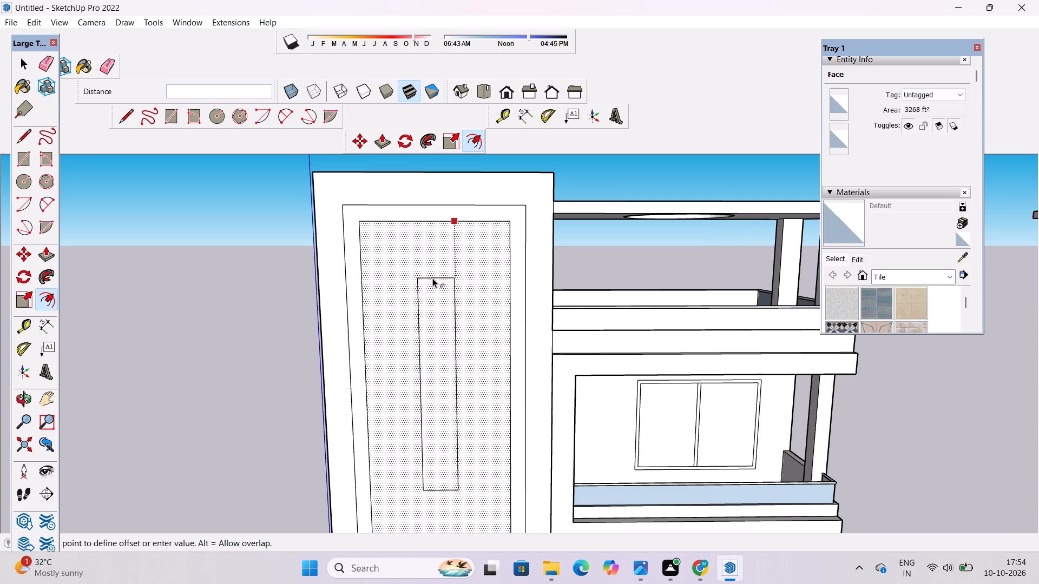
scroll(419, 297, down, 1)
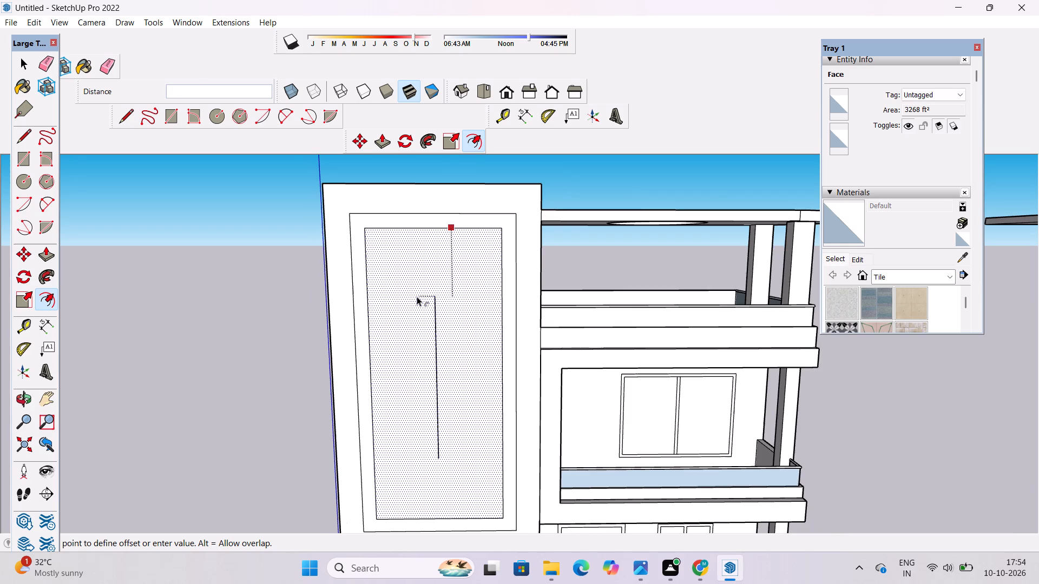
scroll(417, 308, down, 1)
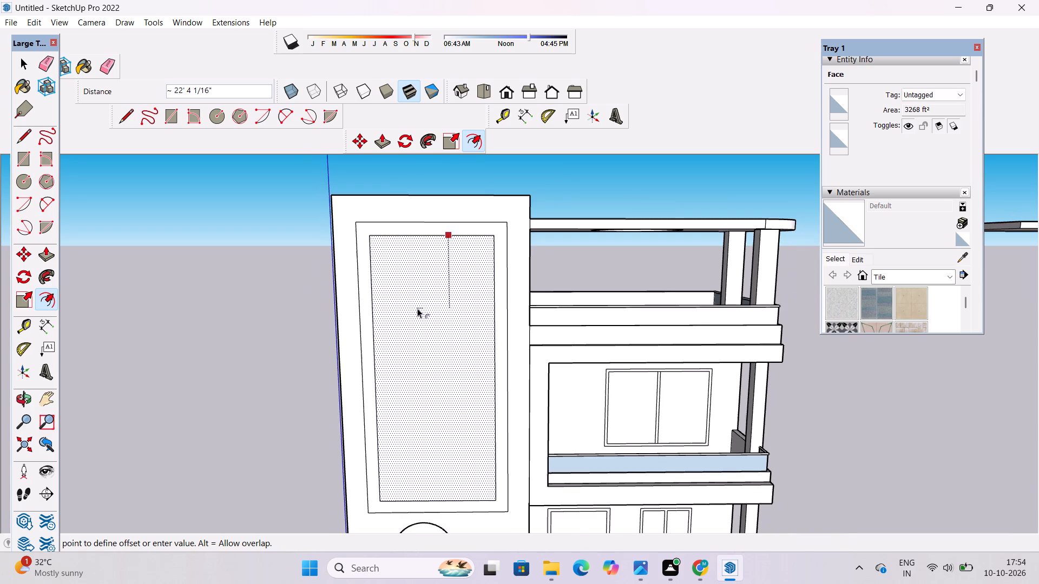
scroll(417, 308, up, 2)
scroll(417, 308, down, 2)
scroll(417, 308, up, 2)
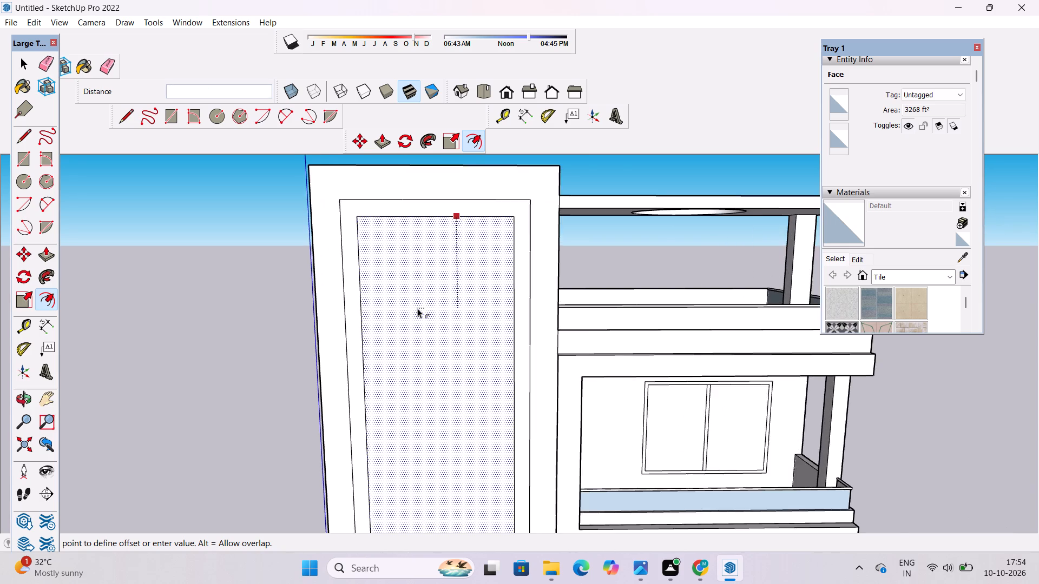
scroll(417, 308, up, 1)
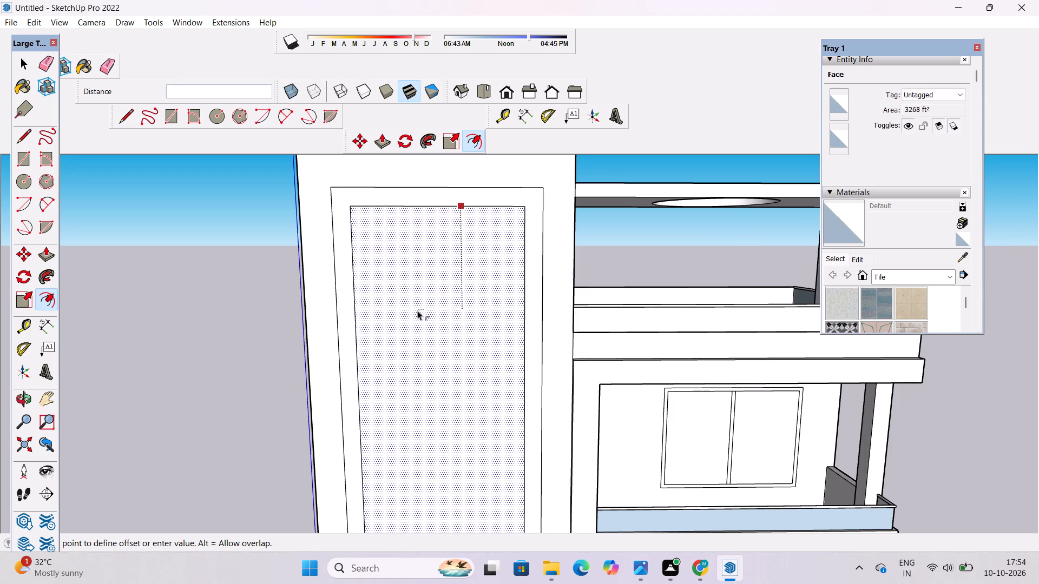
scroll(428, 309, down, 6)
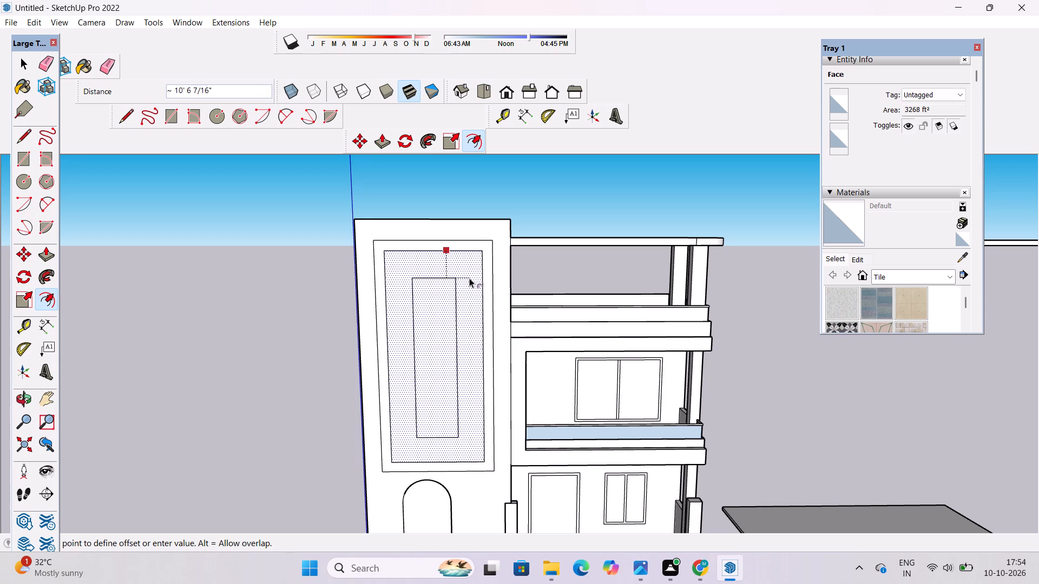
click(476, 270)
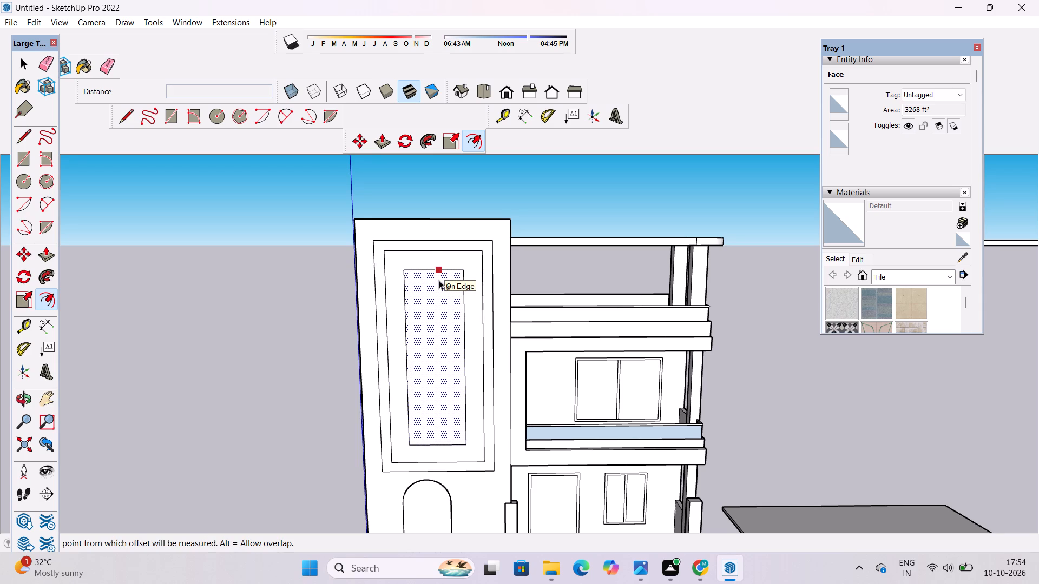
Offset the innermost rectangle on the tall wall inward by 3', adding a fourth nested outline.
scroll(439, 280, down, 1)
scroll(439, 280, up, 1)
click(439, 280)
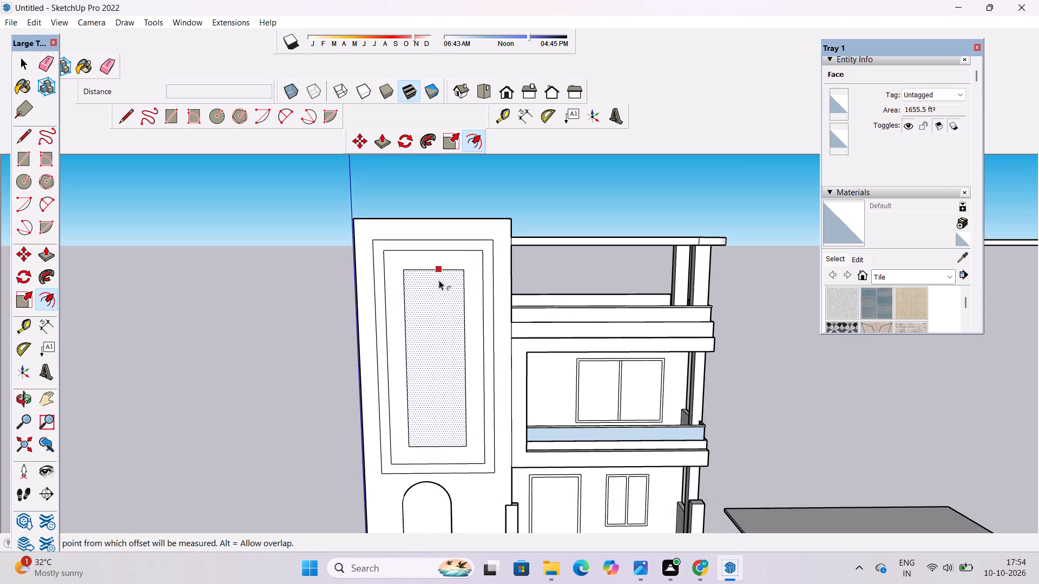
scroll(438, 280, up, 1)
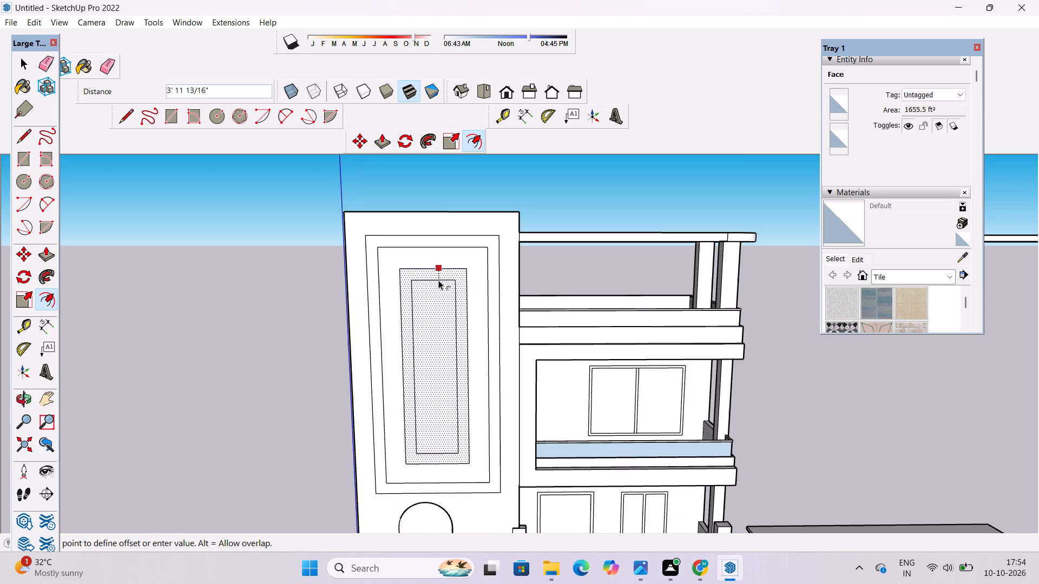
scroll(438, 280, up, 1)
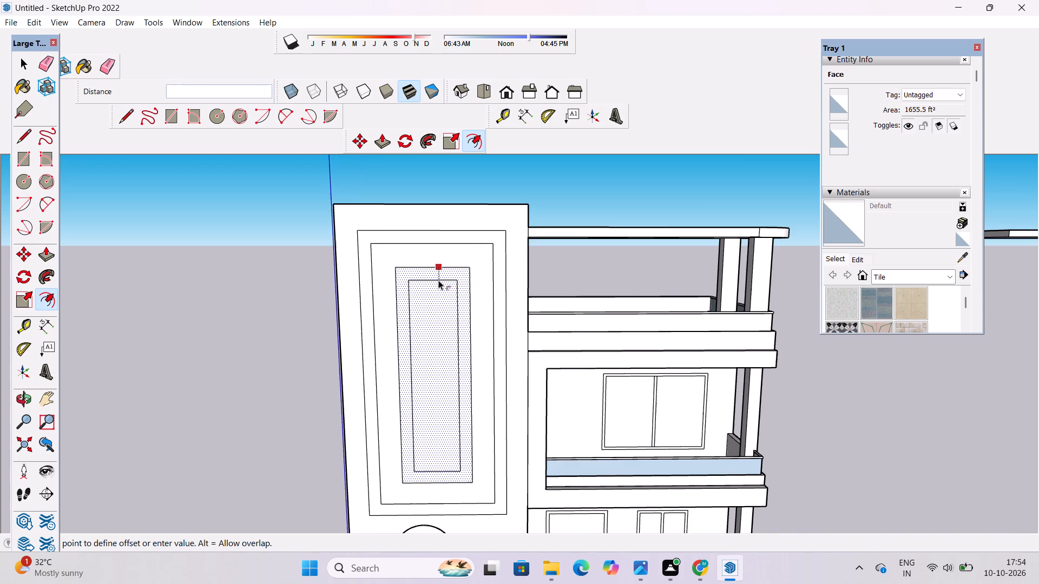
scroll(438, 280, up, 4)
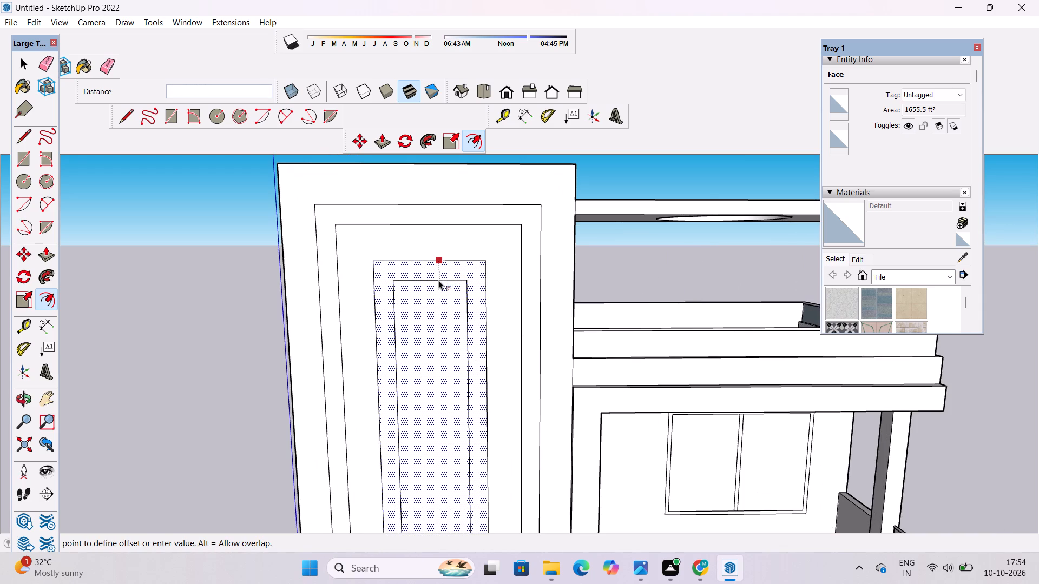
scroll(438, 280, down, 2)
scroll(438, 280, up, 1)
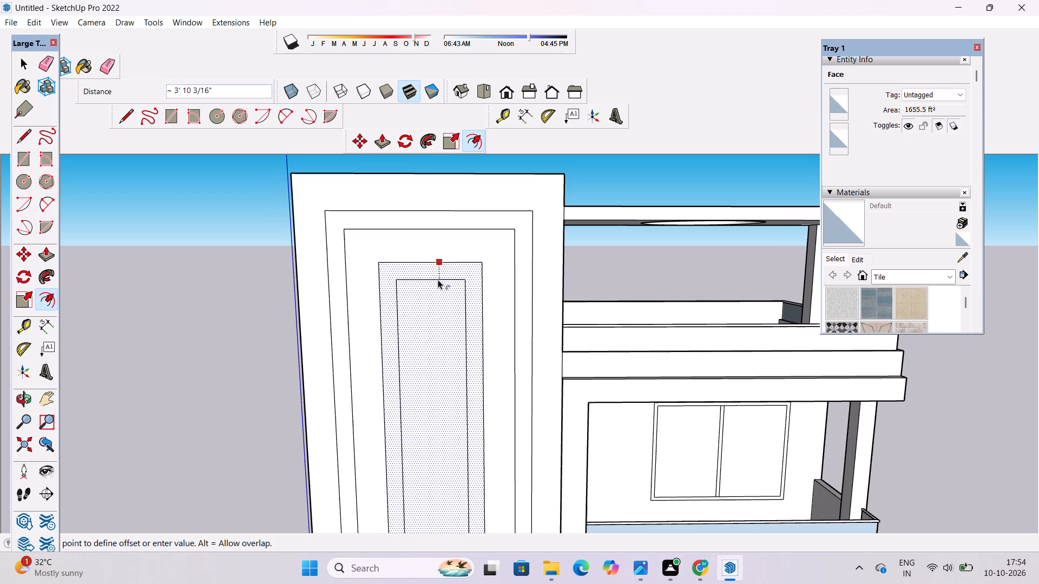
scroll(438, 280, up, 2)
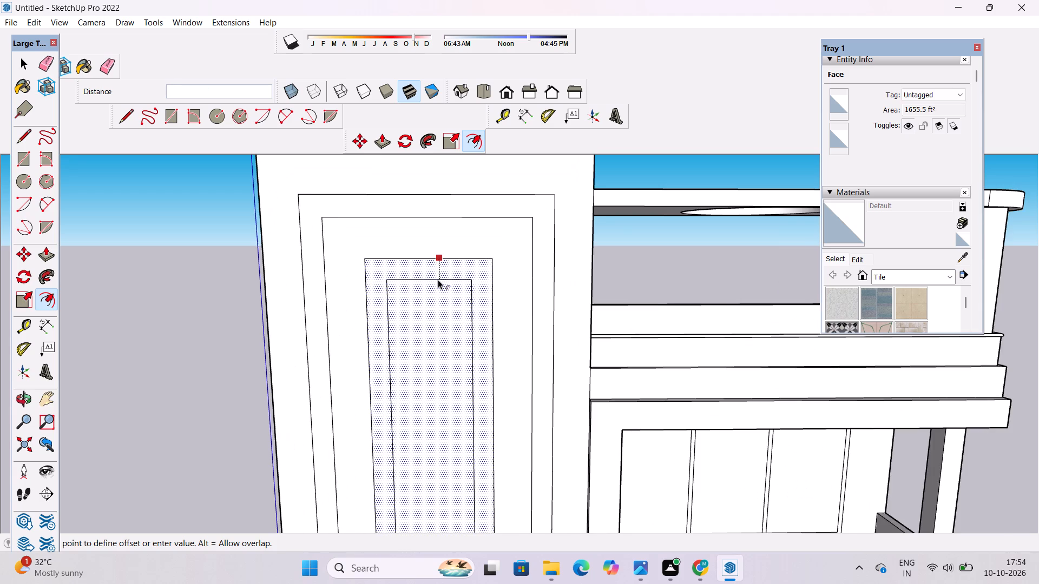
scroll(438, 280, up, 2)
scroll(438, 277, down, 4)
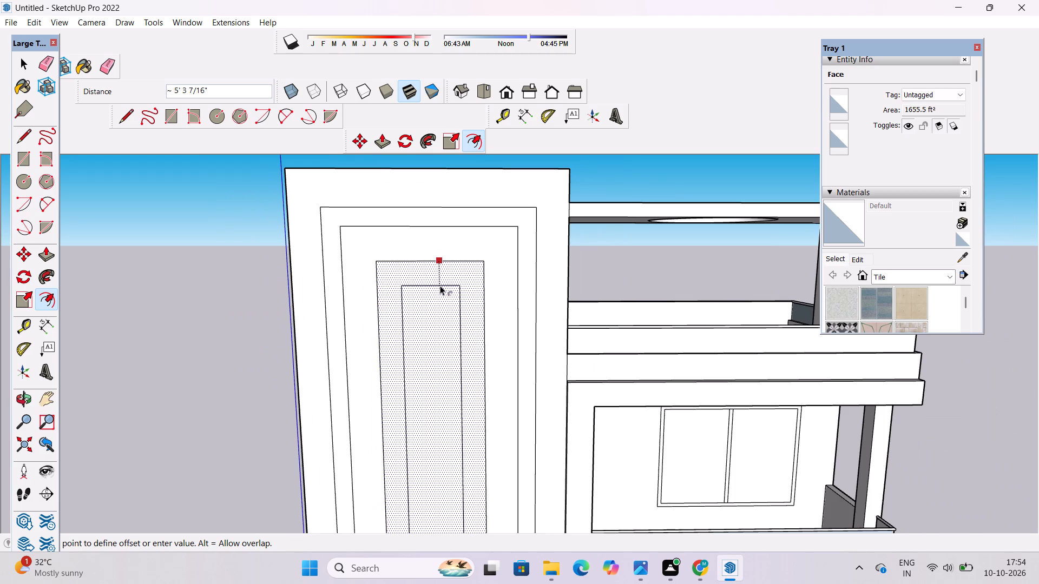
text(3')
key(Return)
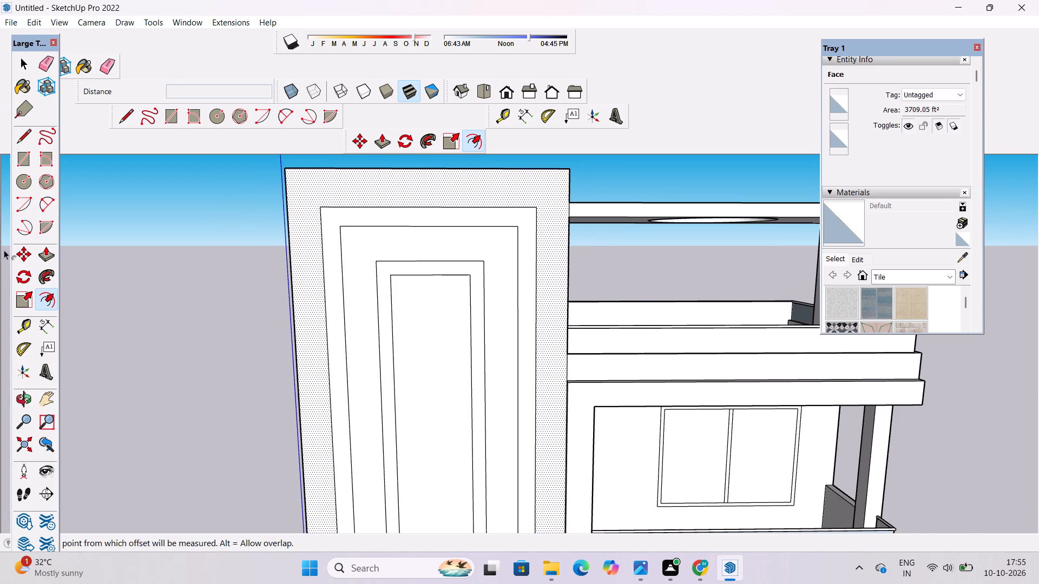
Examine the nested outlines on the tall wall and the side of the house from several angles.
scroll(295, 253, down, 9)
key(o)
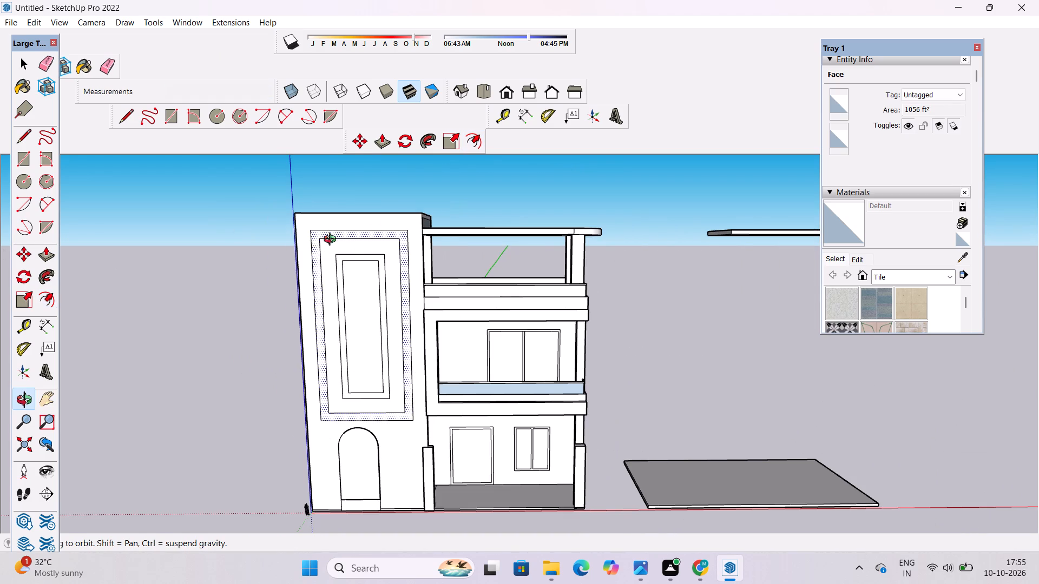
scroll(377, 215, down, 4)
drag(356, 316, 505, 327)
drag(424, 333, 433, 257)
drag(438, 268, 474, 337)
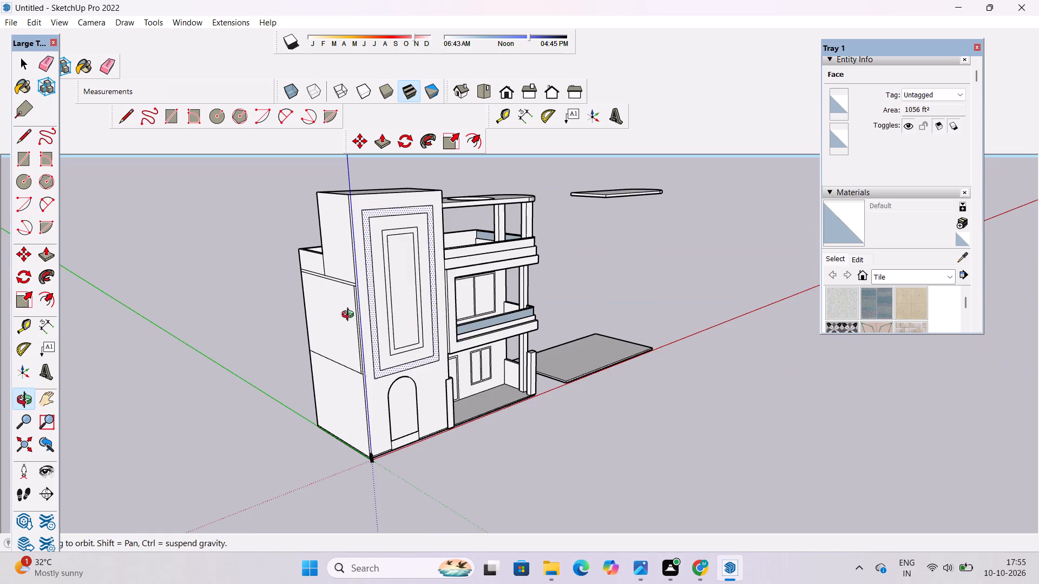
scroll(316, 311, up, 2)
shift+drag(343, 269, 348, 247)
drag(356, 258, 369, 304)
scroll(368, 298, down, 3)
shift+drag(370, 289, 368, 259)
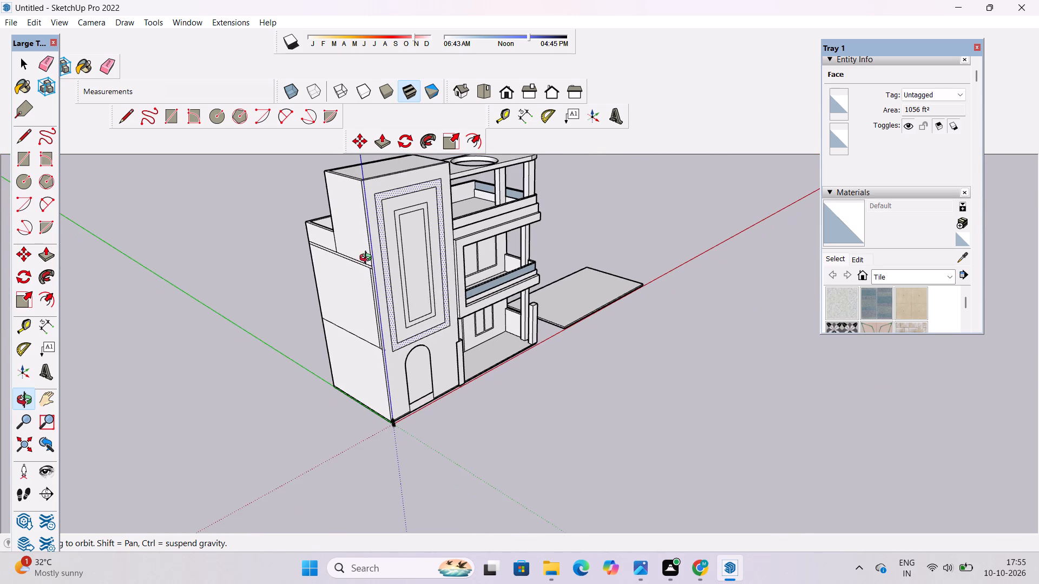
drag(368, 259, 368, 282)
scroll(365, 282, up, 1)
drag(364, 283, 393, 303)
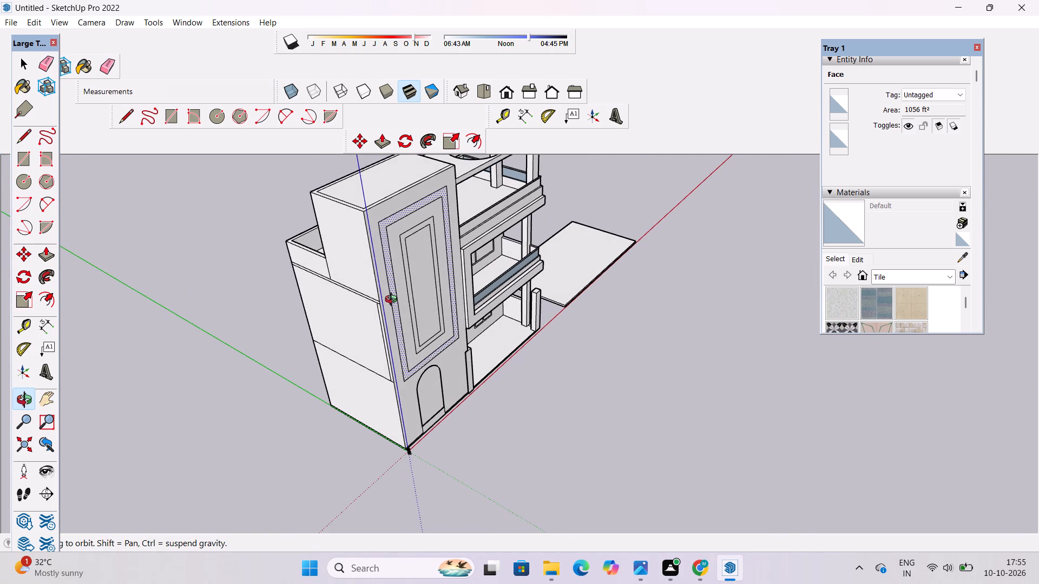
scroll(393, 296, down, 2)
shift+drag(393, 296, 389, 302)
drag(382, 304, 389, 298)
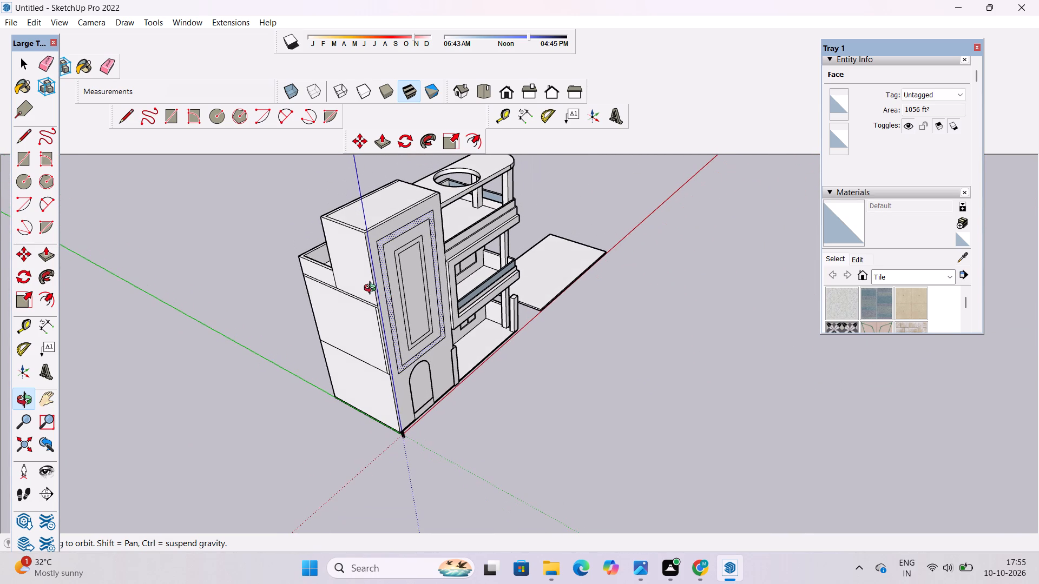
drag(372, 289, 363, 301)
shift+scroll(380, 329, down, 1)
shift+drag(385, 333, 367, 260)
scroll(362, 253, up, 3)
shift+drag(362, 253, 347, 315)
drag(346, 323, 346, 283)
scroll(346, 270, down, 3)
shift+drag(354, 253, 341, 254)
shift+scroll(340, 254, up, 5)
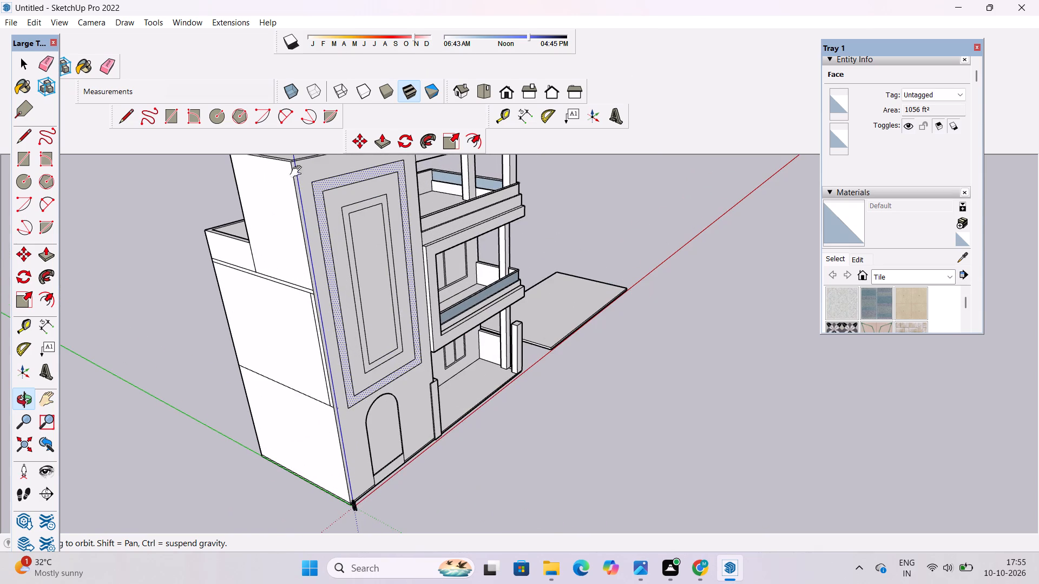
shift+scroll(455, 189, down, 3)
shift+drag(445, 216, 411, 231)
drag(372, 245, 549, 260)
drag(493, 264, 413, 284)
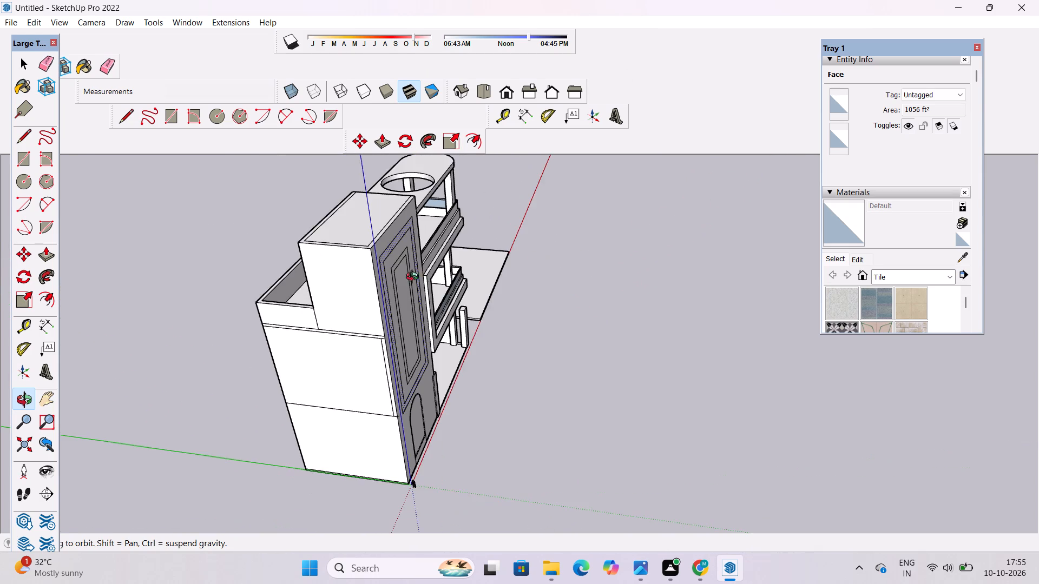
scroll(403, 278, up, 4)
shift+click(403, 278)
drag(399, 273, 369, 266)
scroll(373, 260, down, 1)
shift+drag(380, 256, 382, 262)
drag(382, 262, 389, 270)
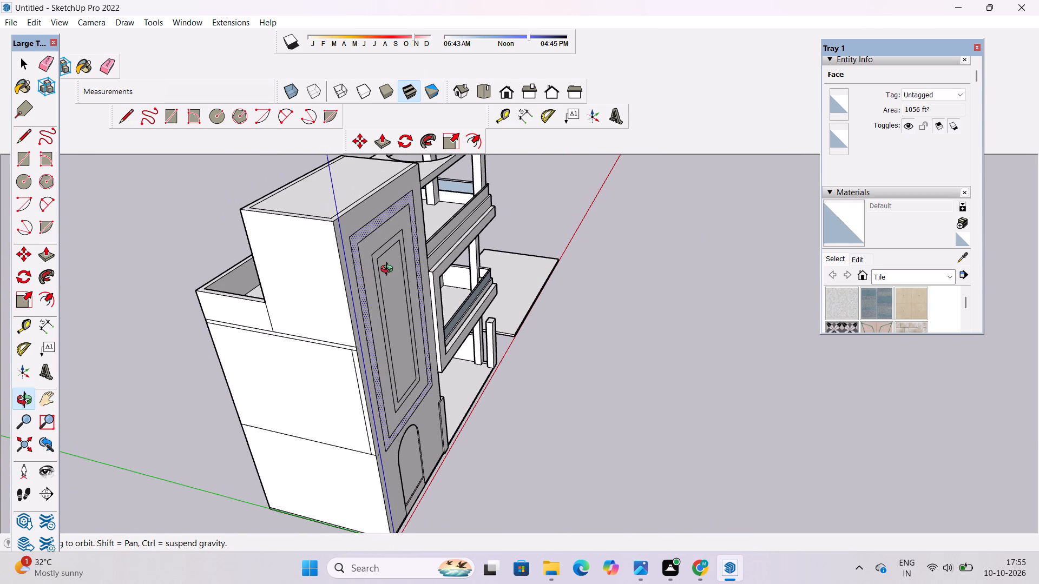
Push/Pull the outermost band between the nested rectangles on the tall wall outward by 3' as a raised frame.
key(p)
key(space)
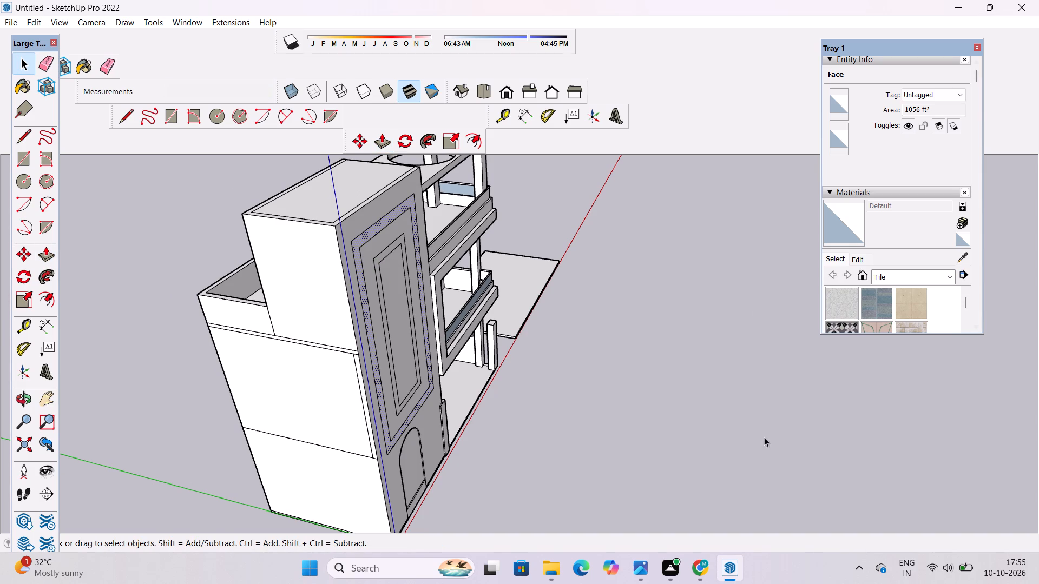
click(696, 393)
scroll(403, 225, up, 3)
key(p)
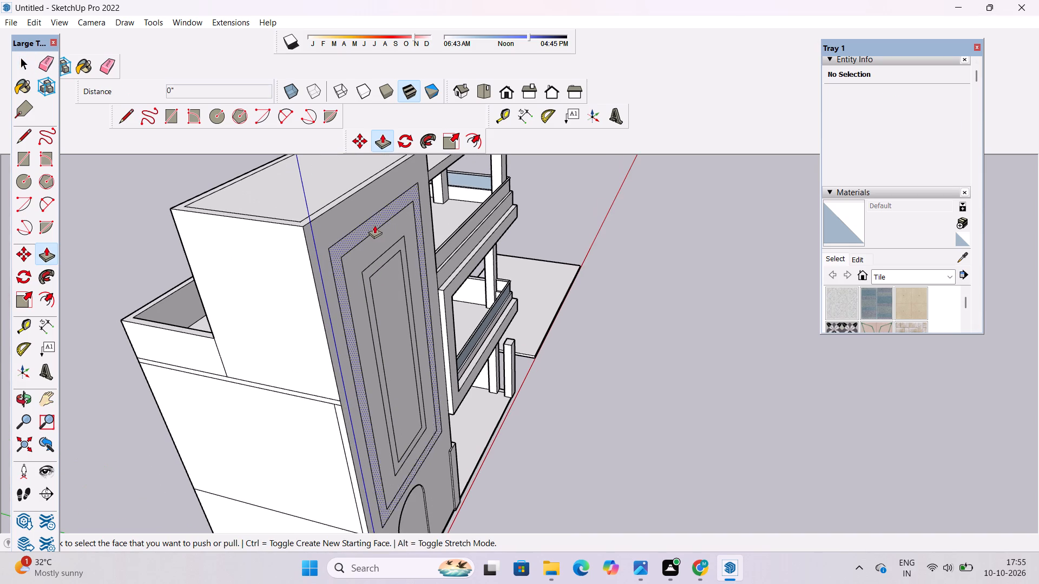
scroll(371, 225, up, 4)
click(371, 225)
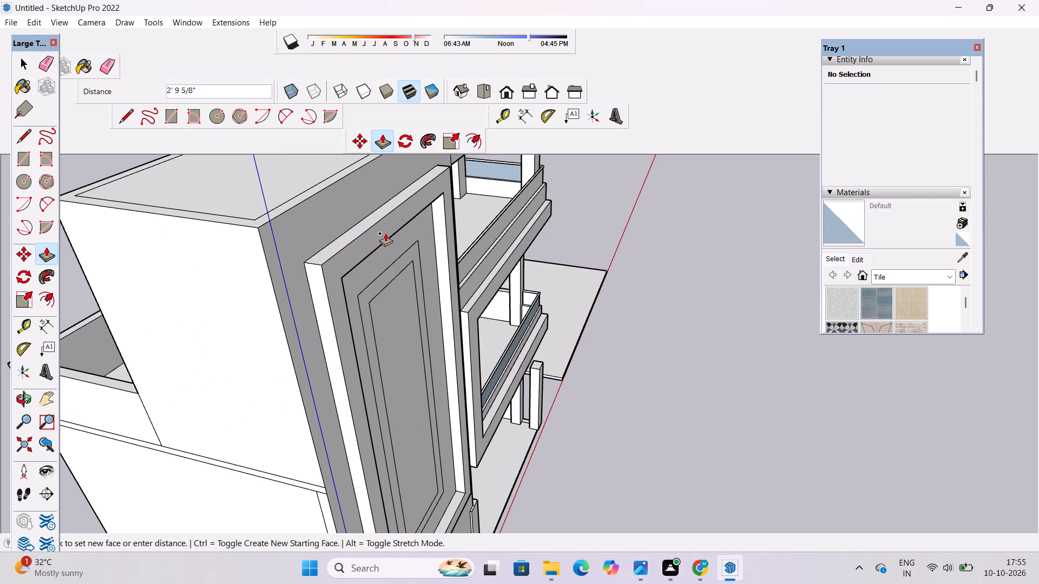
text(3')
key(Return)
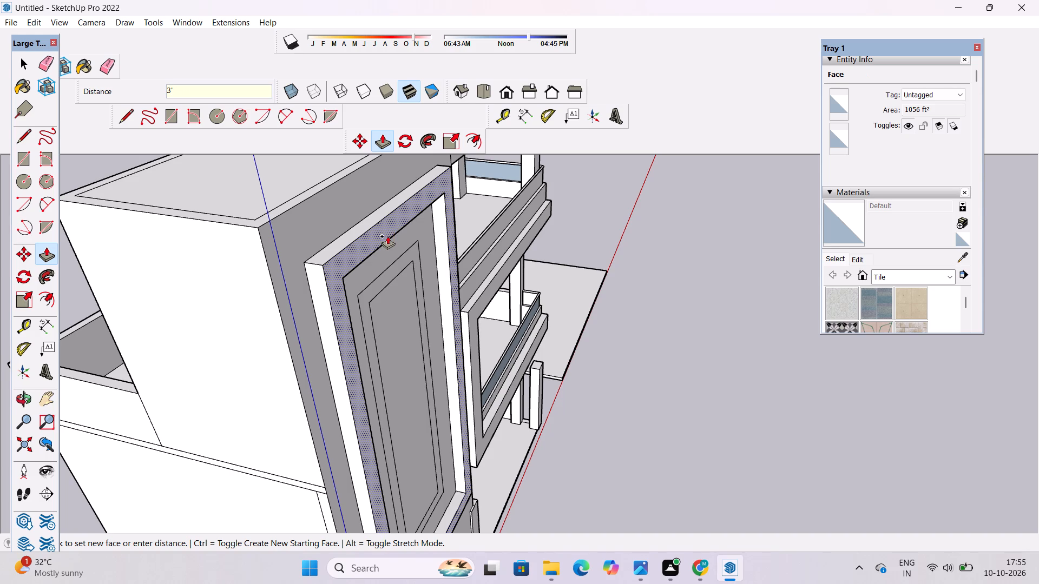
Push/Pull the inner band on the tall wall outward 3', flush with the front face of the outer frame.
scroll(387, 236, down, 1)
scroll(387, 236, up, 2)
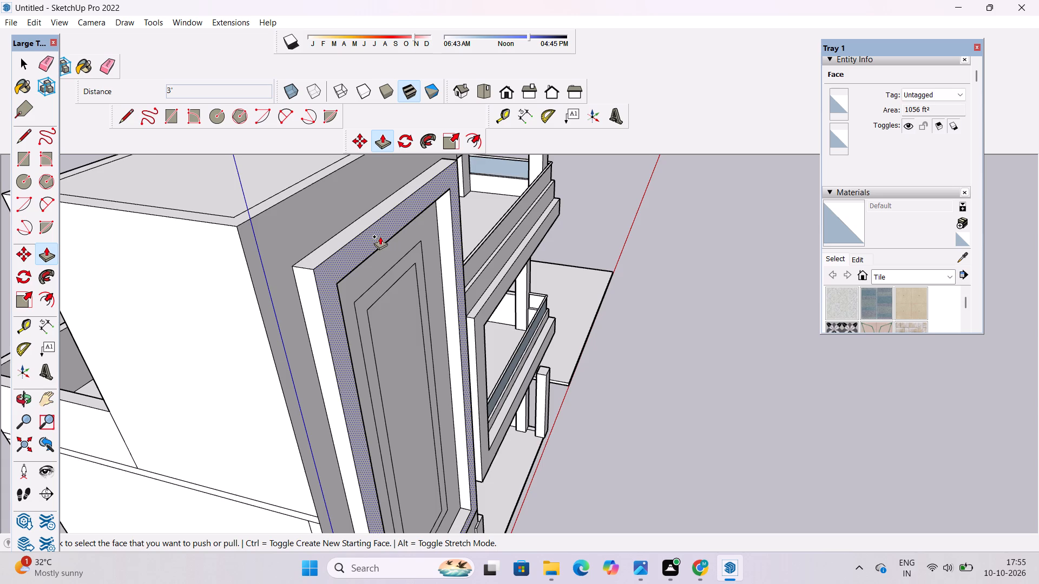
scroll(346, 242, down, 6)
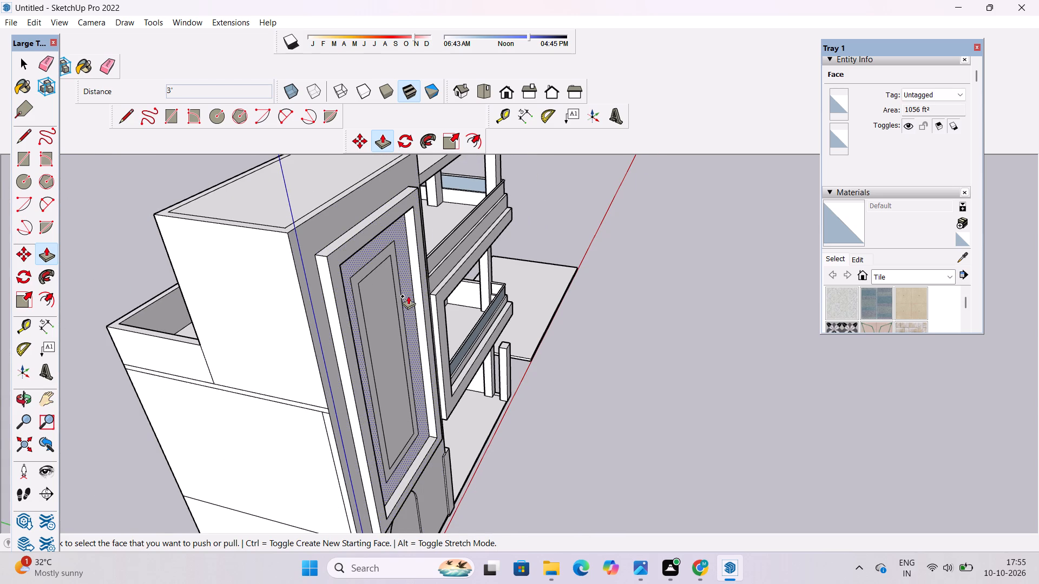
scroll(408, 296, up, 3)
click(381, 231)
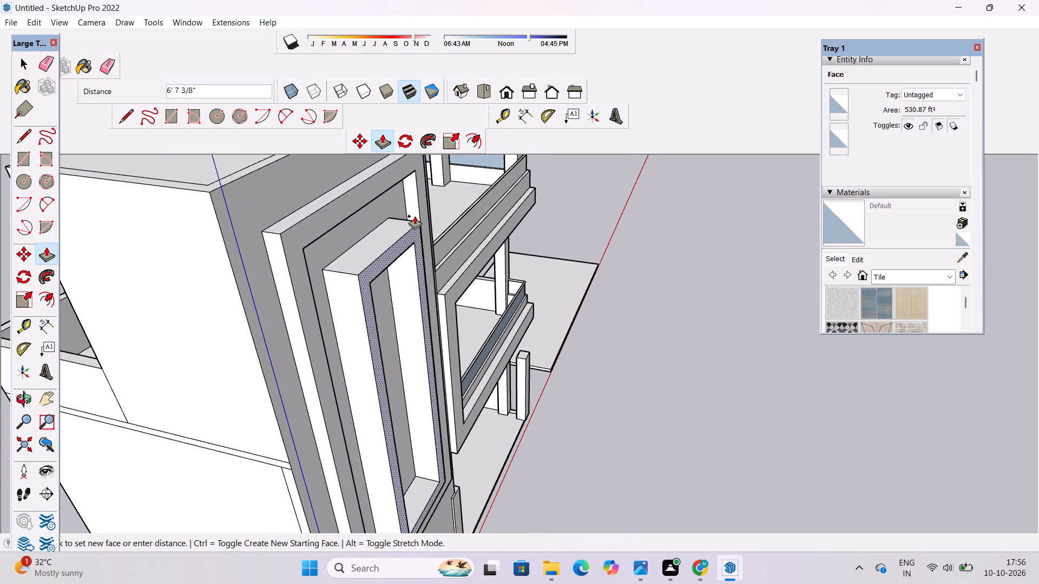
click(423, 202)
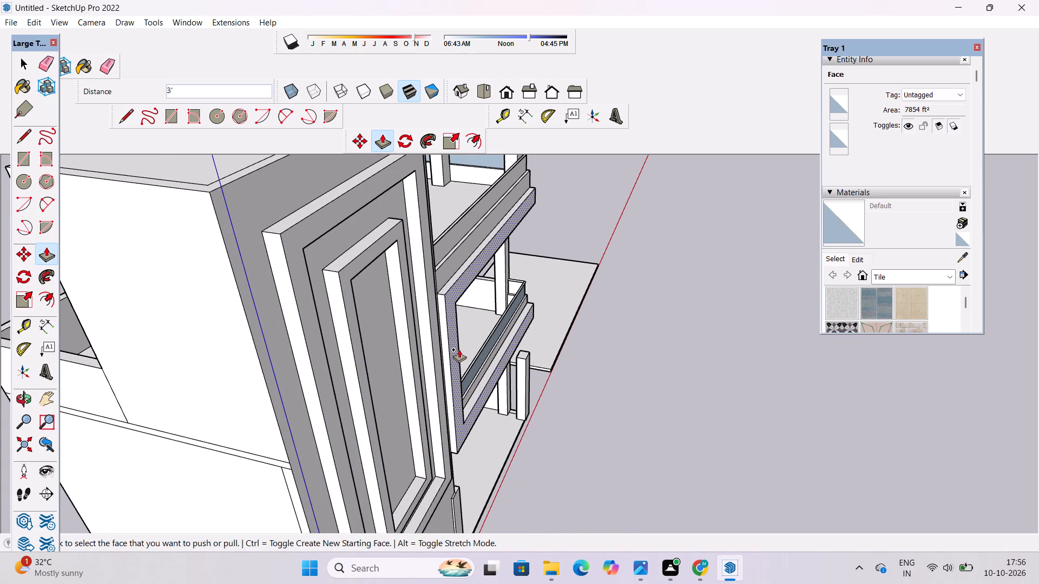
Examine the two raised frames on the tall wall and the whole house from several angles and distances.
key(o)
scroll(415, 315, down, 1)
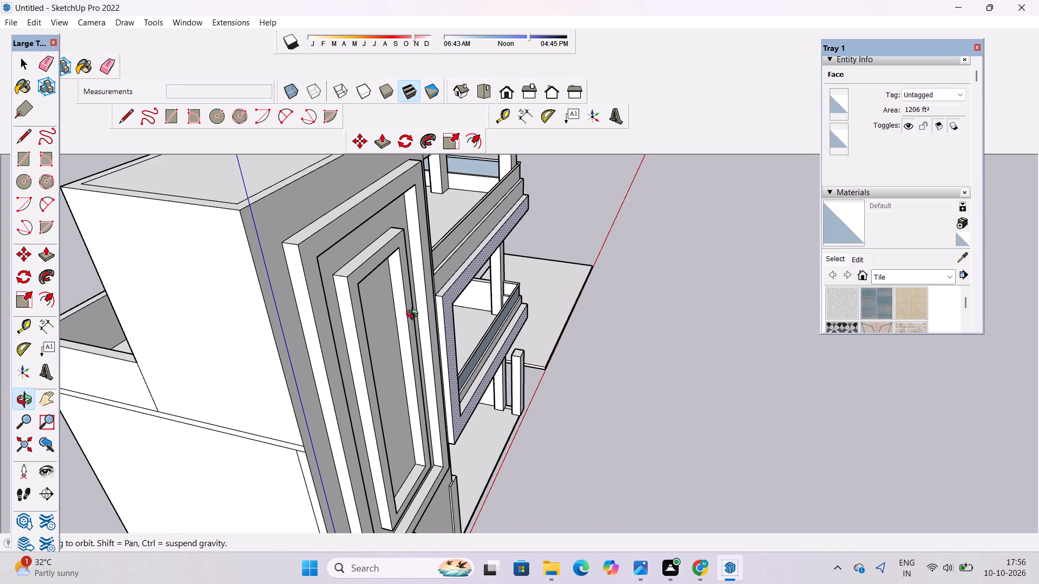
scroll(396, 280, down, 3)
drag(428, 288, 364, 320)
scroll(347, 315, up, 5)
drag(396, 352, 390, 343)
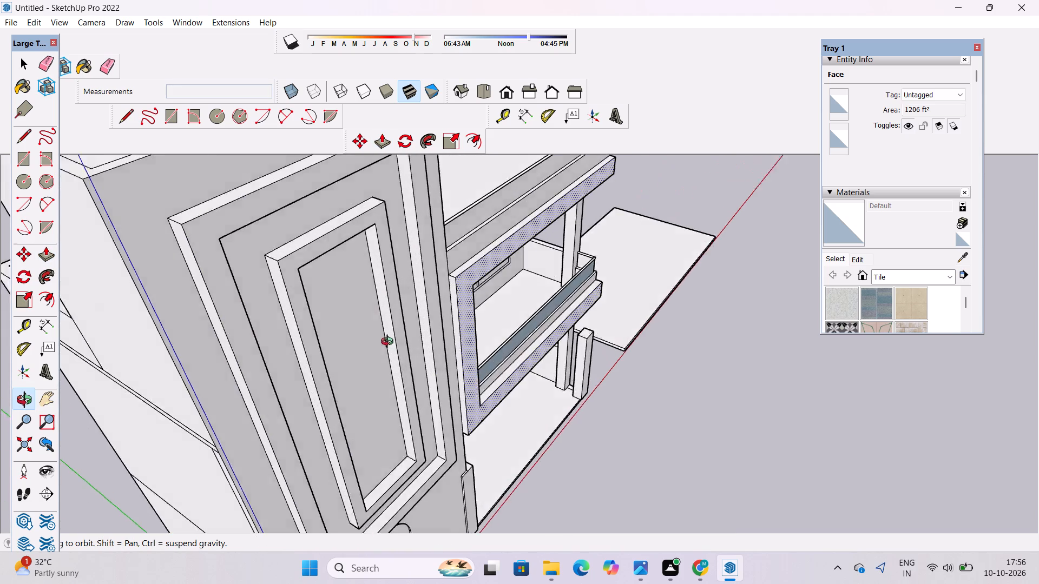
drag(390, 343, 338, 273)
scroll(325, 262, down, 5)
shift+drag(330, 274, 345, 313)
drag(345, 323, 261, 298)
scroll(259, 291, down, 6)
shift+drag(272, 278, 274, 313)
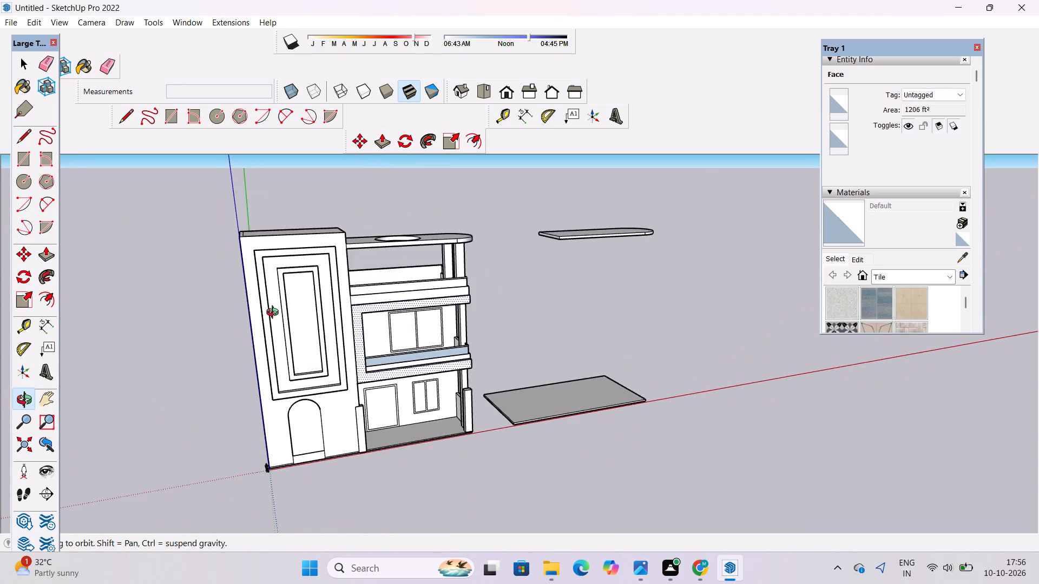
scroll(275, 314, up, 5)
drag(235, 331, 496, 348)
drag(496, 348, 473, 304)
drag(504, 311, 465, 331)
drag(458, 343, 402, 348)
shift+drag(422, 342, 415, 356)
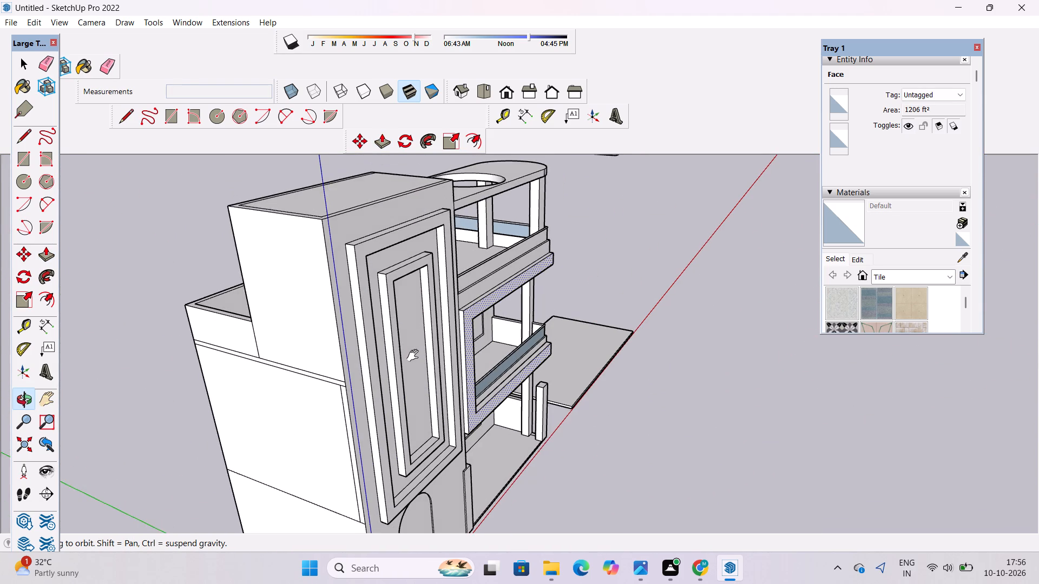
shift+drag(415, 356, 414, 357)
scroll(405, 342, down, 2)
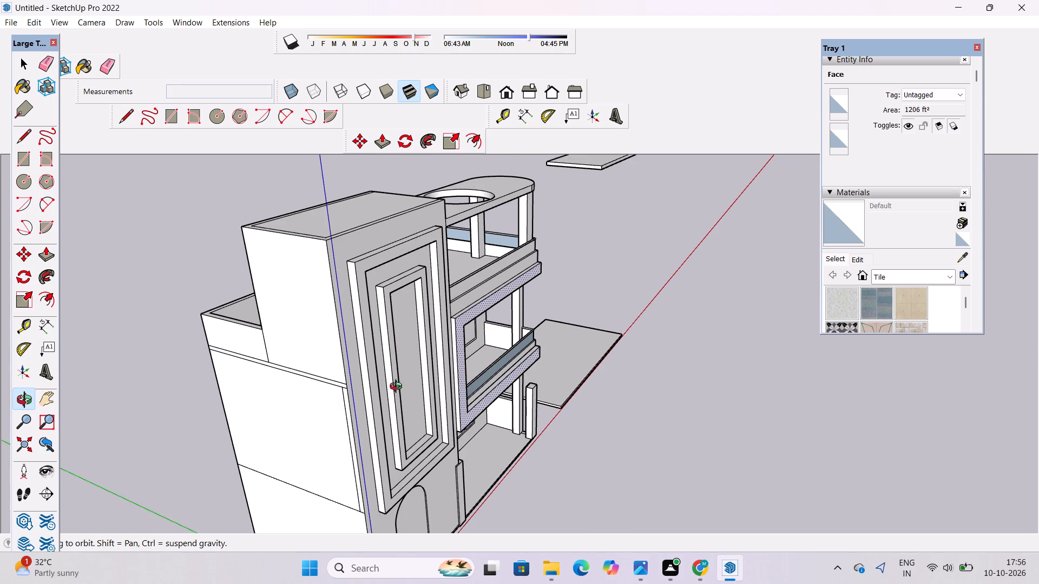
drag(395, 382, 383, 328)
scroll(432, 333, down, 1)
scroll(397, 290, down, 2)
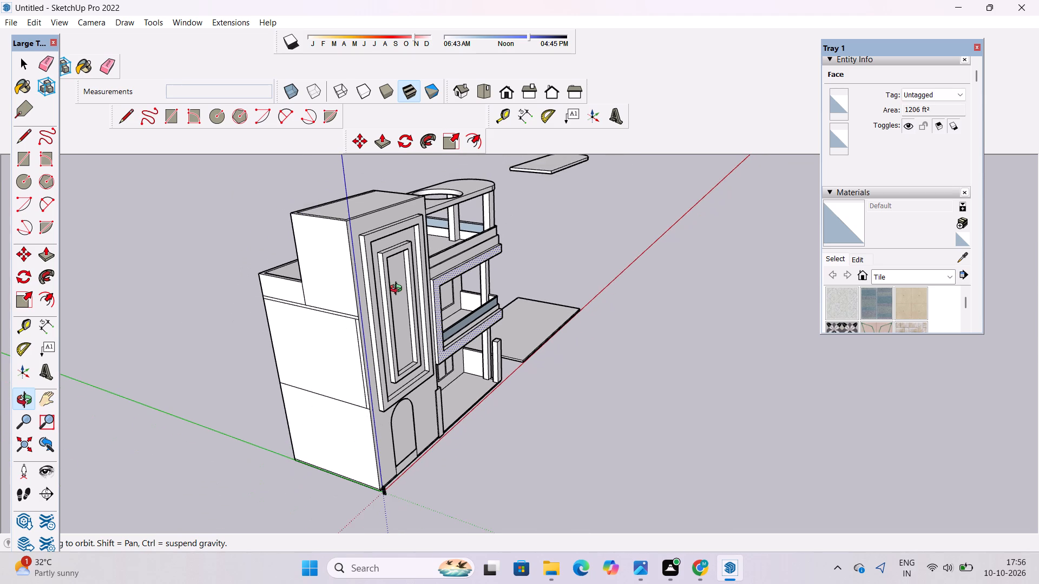
drag(422, 309, 345, 327)
drag(345, 327, 350, 336)
drag(350, 336, 348, 321)
scroll(348, 318, up, 1)
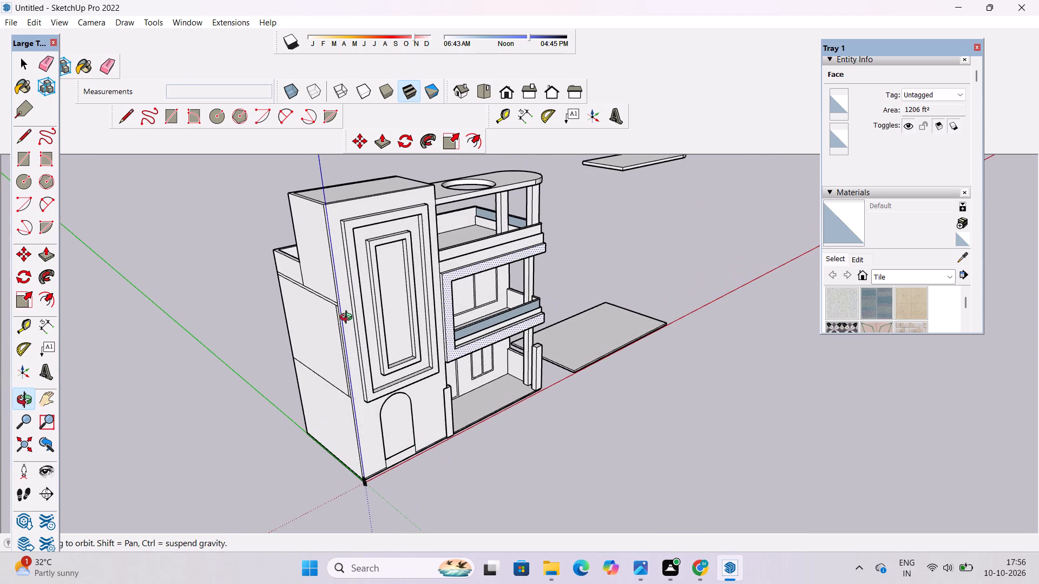
shift+drag(348, 318, 355, 329)
shift+drag(356, 330, 363, 302)
shift+scroll(363, 304, up, 7)
drag(369, 306, 399, 329)
shift+drag(399, 329, 343, 369)
shift+scroll(331, 343, down, 2)
shift+drag(339, 336, 345, 362)
shift+drag(345, 362, 344, 349)
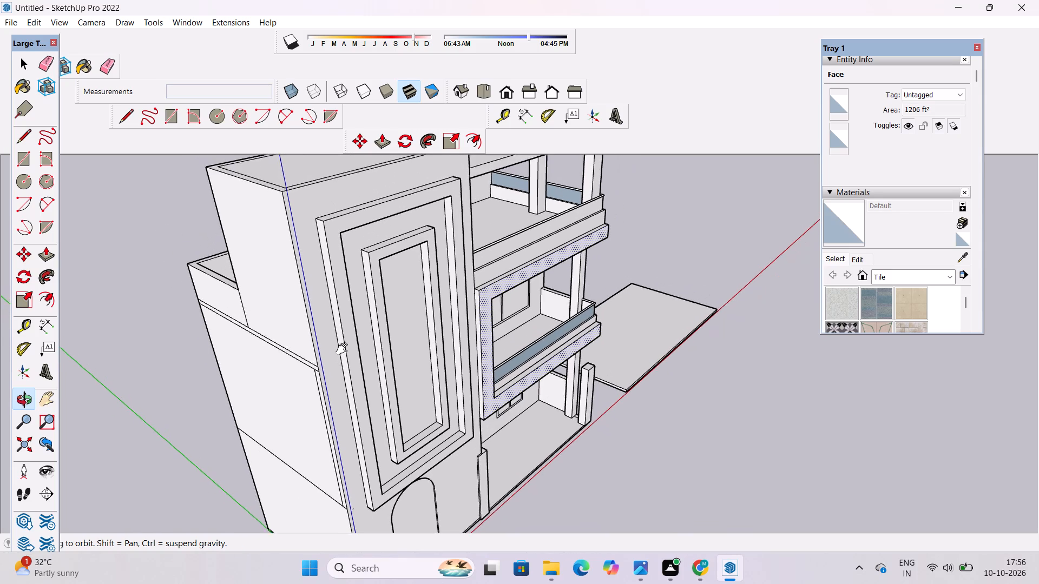
shift+drag(344, 349, 343, 335)
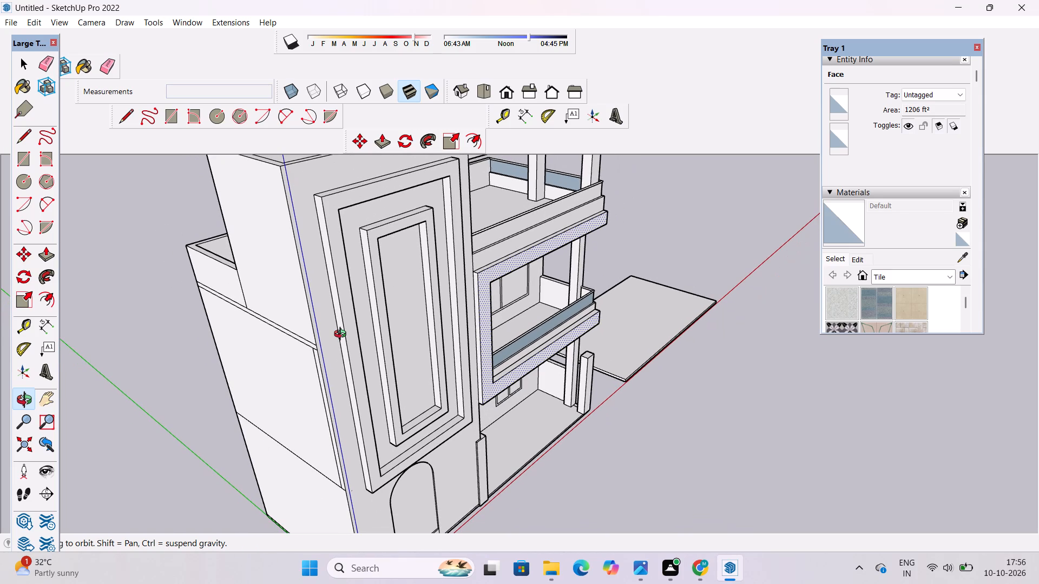
scroll(343, 335, down, 5)
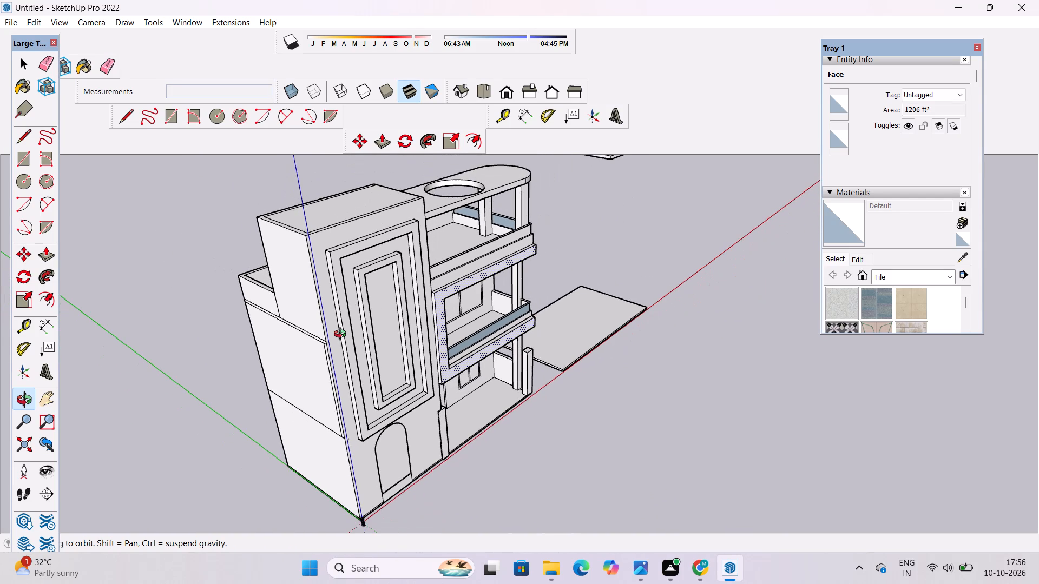
scroll(343, 335, down, 2)
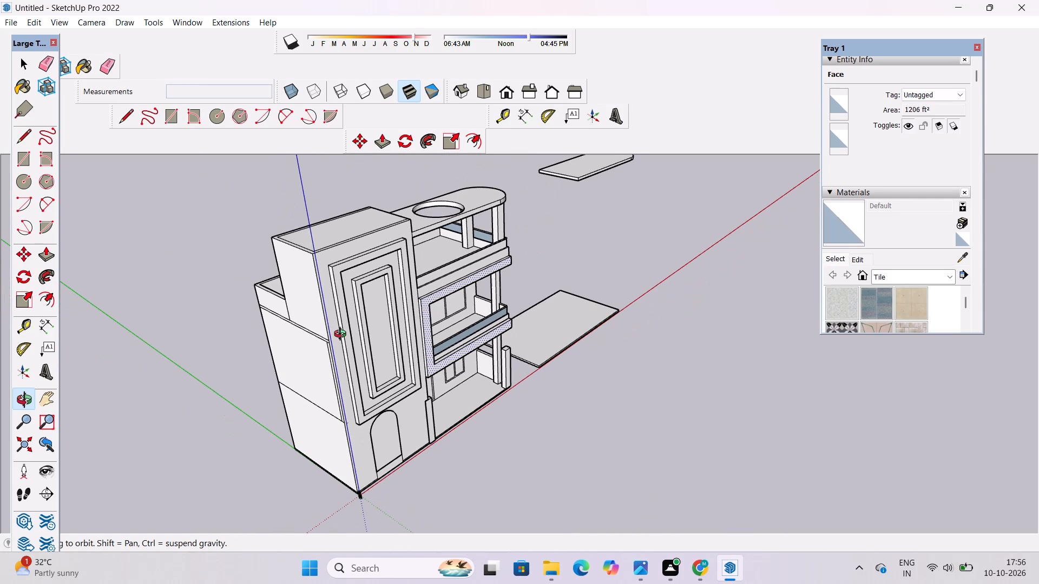
Clear the selection of the face framing the middle-floor balcony.
shift+drag(350, 339, 357, 379)
shift+drag(357, 379, 346, 311)
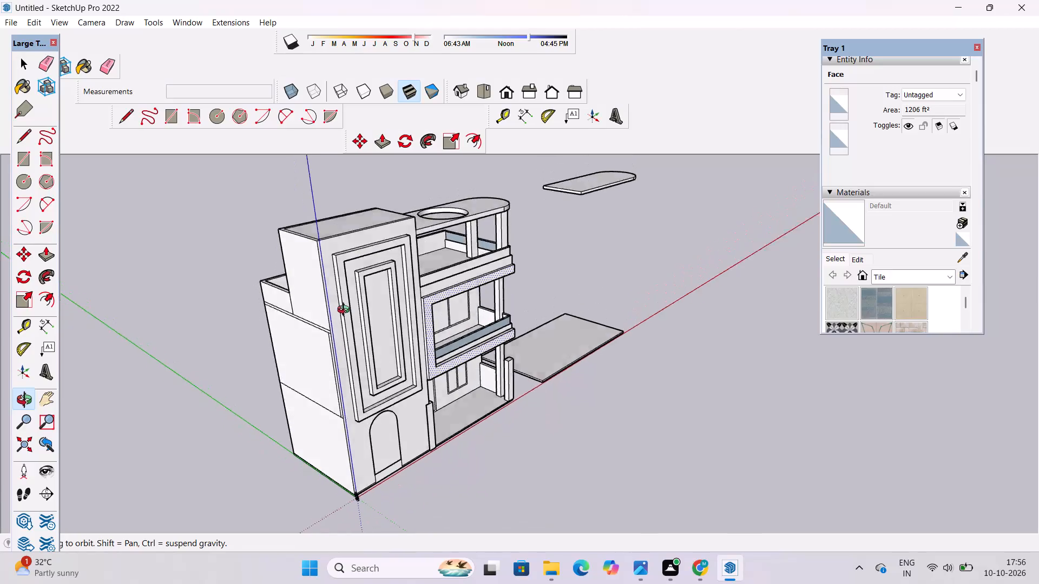
shift+drag(346, 311, 346, 309)
scroll(366, 324, up, 4)
shift+drag(366, 324, 318, 287)
drag(303, 294, 295, 299)
key(space)
click(600, 250)
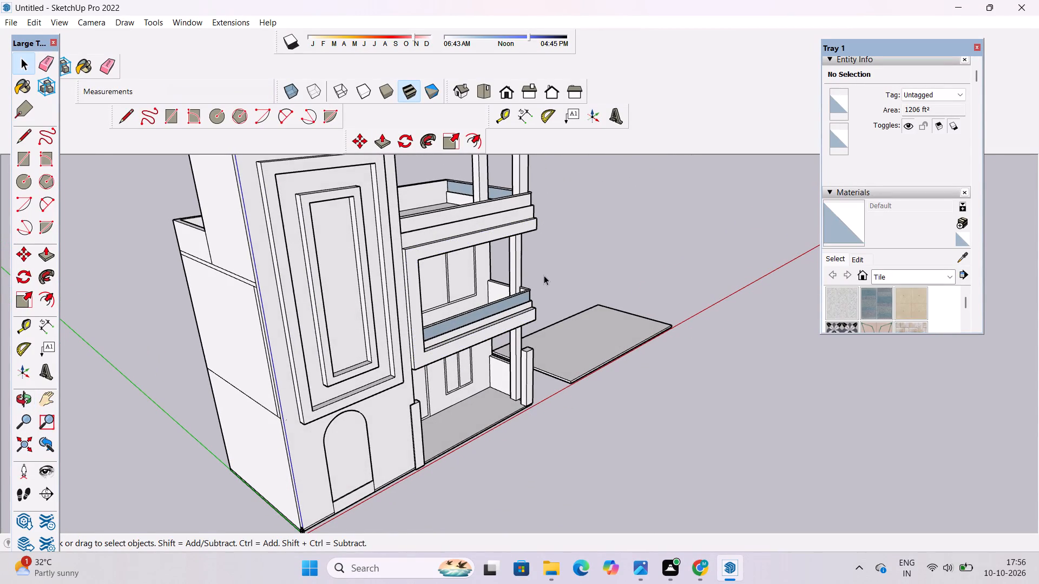
Examine the raised frames on the tall wall and the overall house from nearer and farther viewpoints.
key(o)
scroll(383, 293, down, 2)
scroll(332, 317, down, 2)
drag(319, 321, 339, 356)
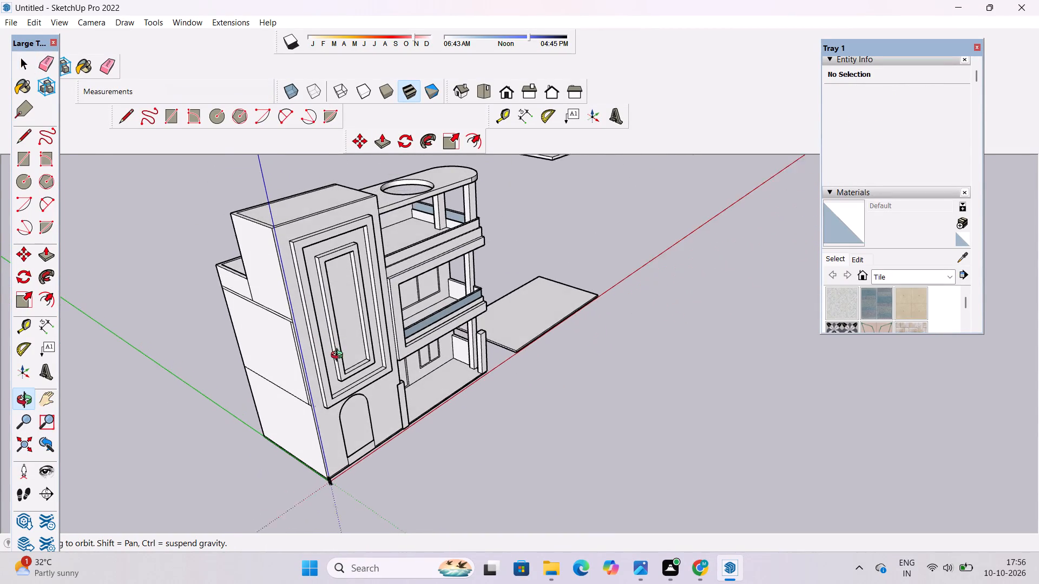
drag(339, 356, 316, 356)
scroll(305, 341, down, 2)
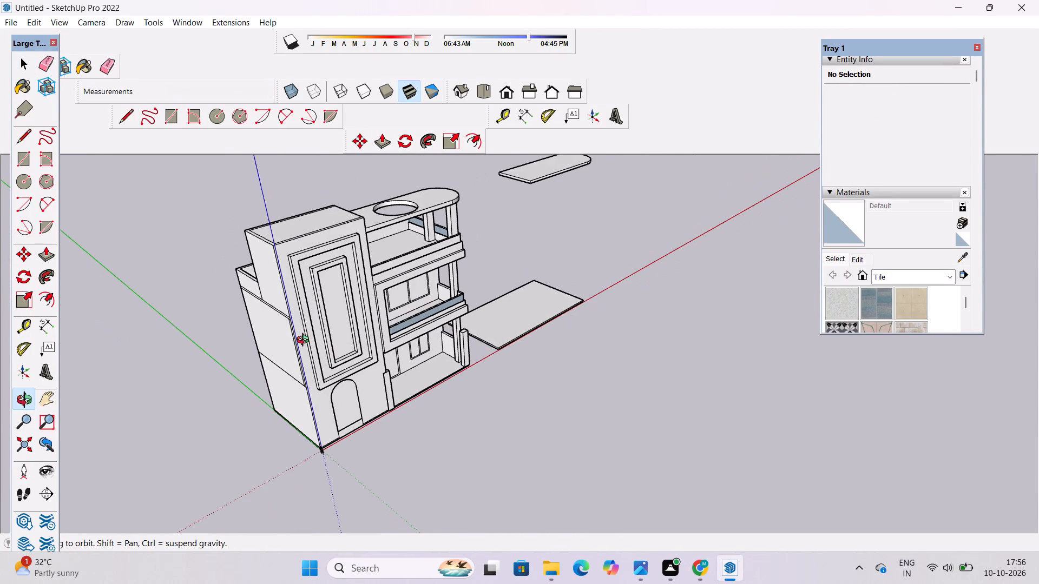
scroll(306, 336, down, 1)
shift+drag(311, 334, 321, 362)
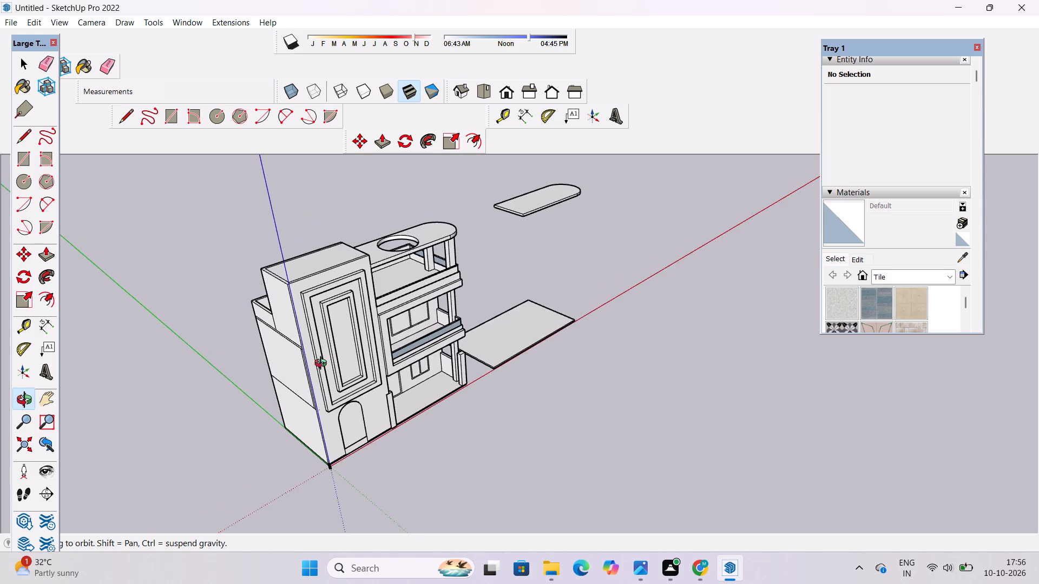
drag(323, 364, 296, 357)
scroll(316, 324, up, 3)
shift+drag(318, 323, 324, 338)
drag(324, 342, 324, 325)
scroll(324, 323, up, 2)
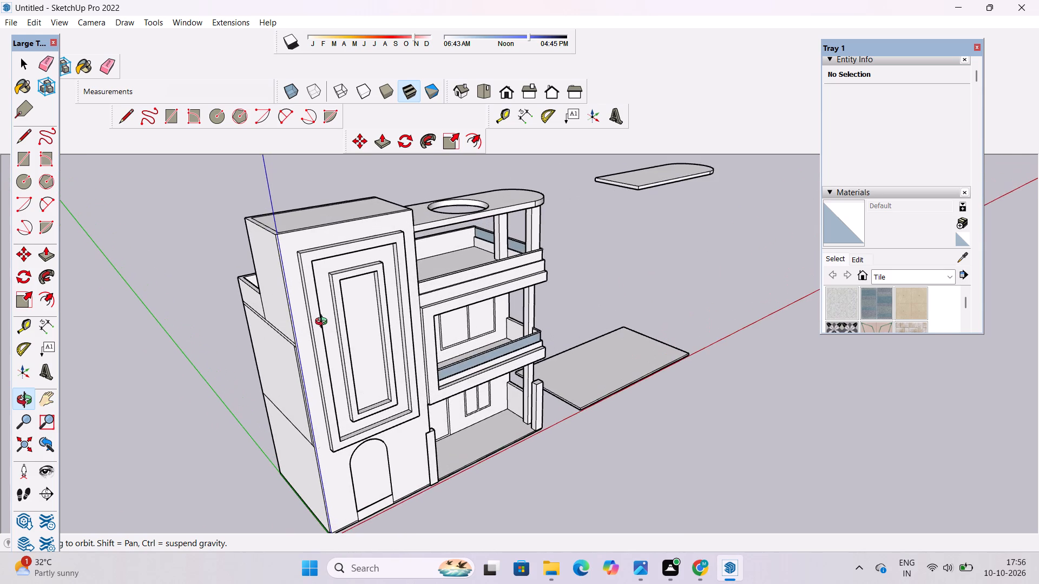
scroll(324, 323, up, 2)
scroll(324, 323, down, 2)
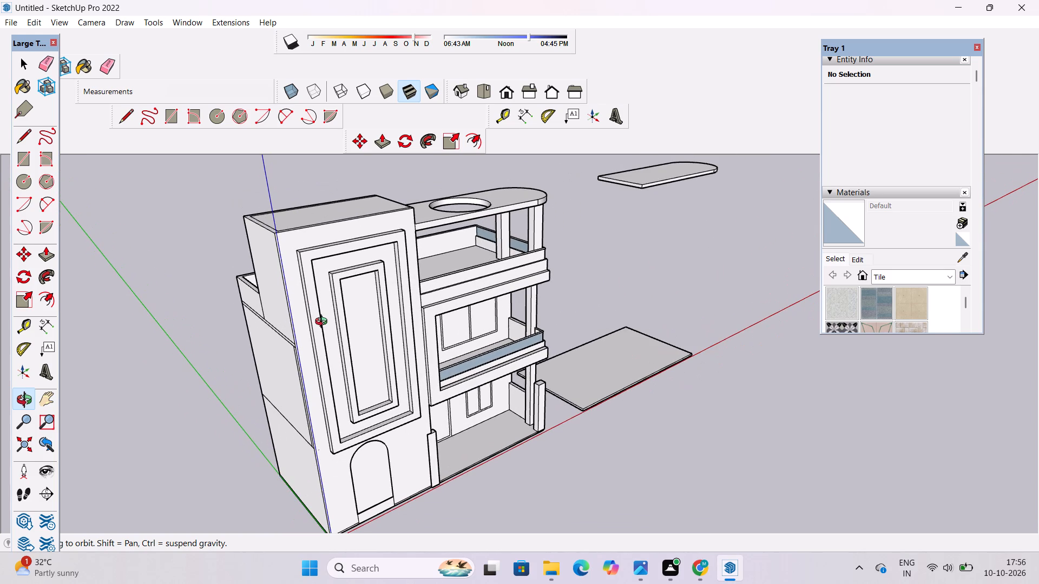
scroll(324, 323, down, 1)
shift+drag(324, 323, 326, 331)
shift+scroll(331, 321, down, 7)
shift+drag(336, 316, 353, 364)
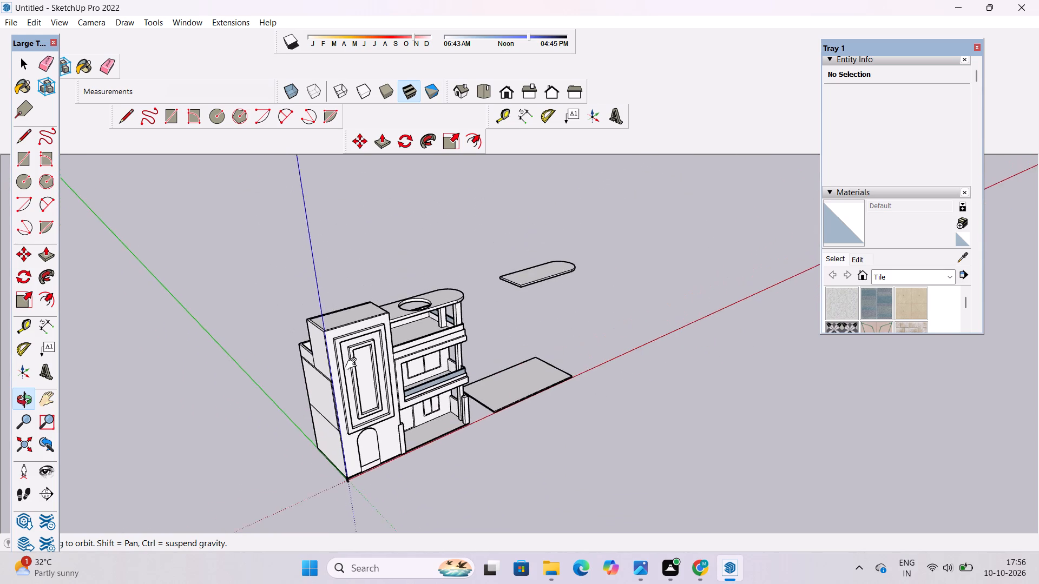
shift+drag(353, 364, 354, 365)
scroll(354, 362, down, 7)
shift+drag(353, 359, 347, 372)
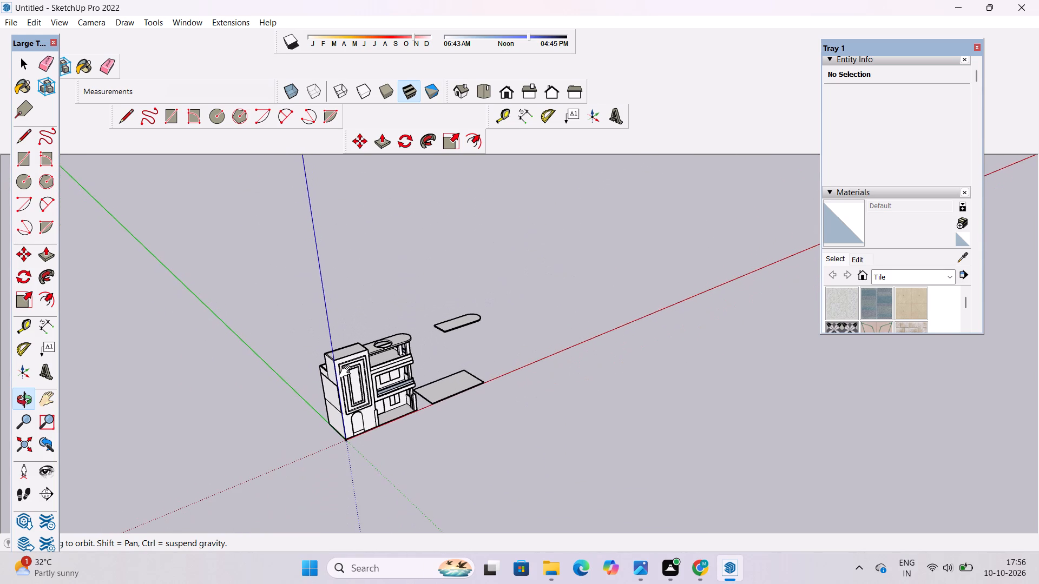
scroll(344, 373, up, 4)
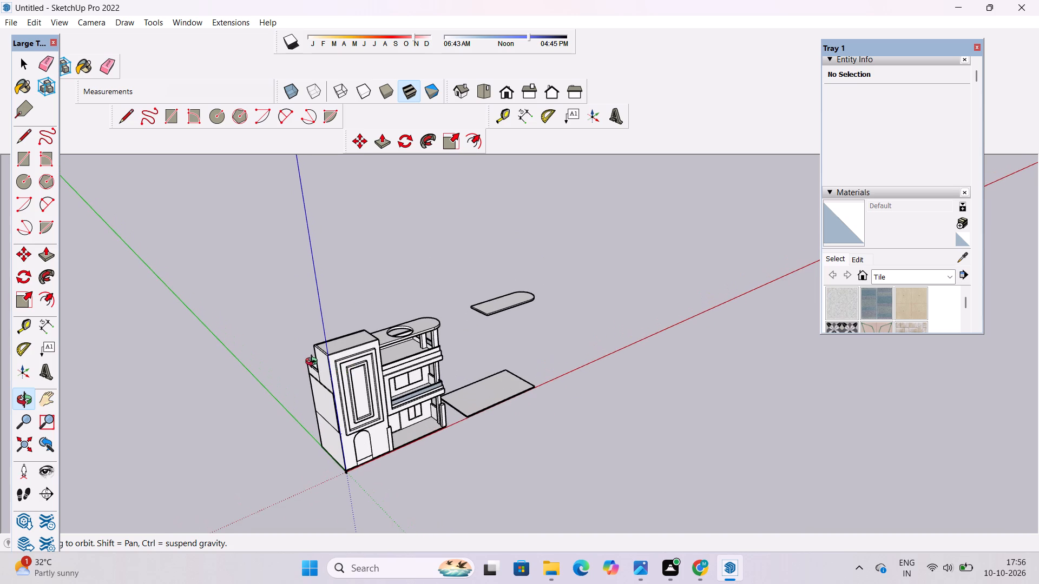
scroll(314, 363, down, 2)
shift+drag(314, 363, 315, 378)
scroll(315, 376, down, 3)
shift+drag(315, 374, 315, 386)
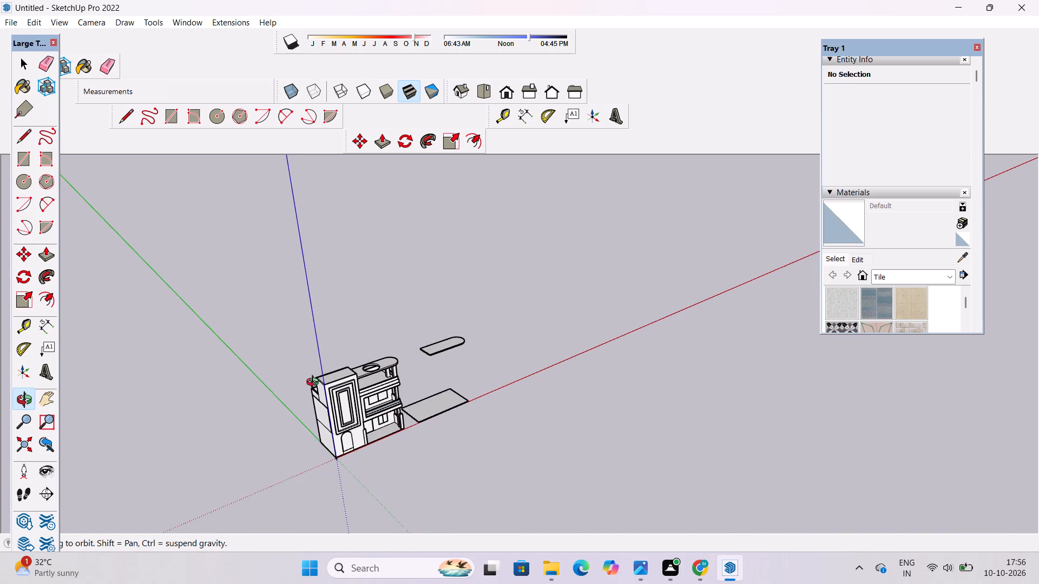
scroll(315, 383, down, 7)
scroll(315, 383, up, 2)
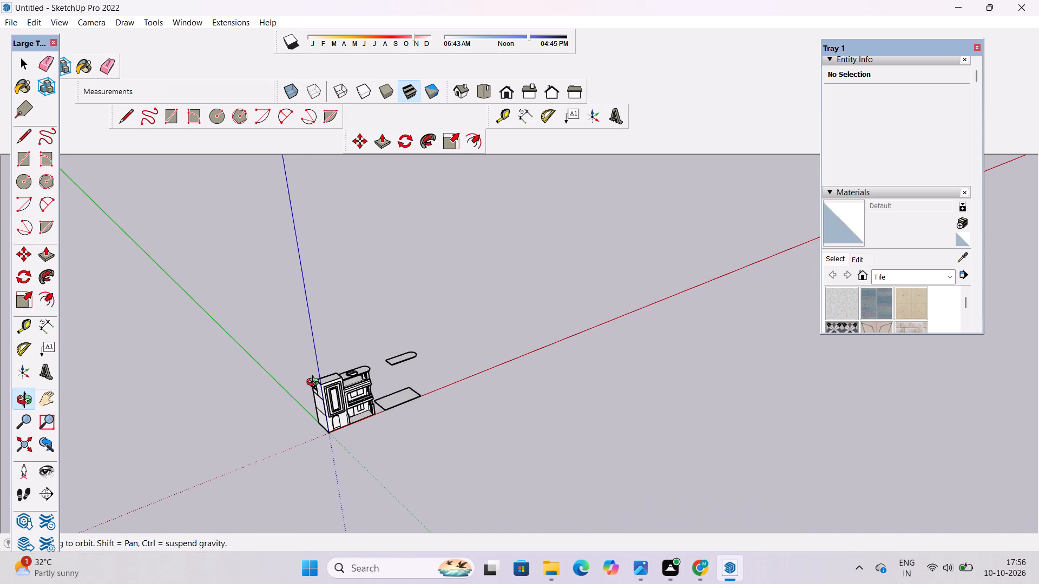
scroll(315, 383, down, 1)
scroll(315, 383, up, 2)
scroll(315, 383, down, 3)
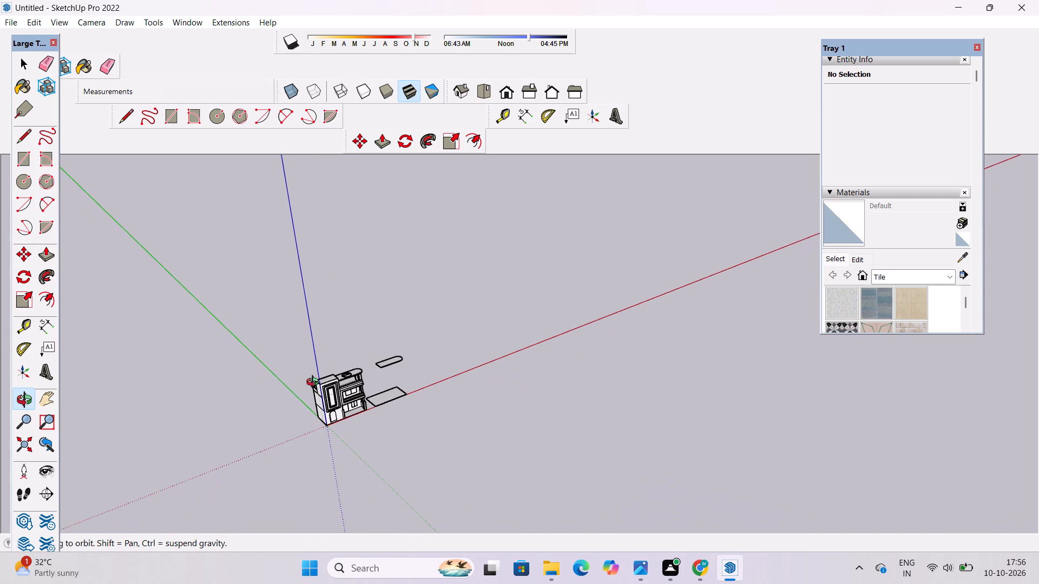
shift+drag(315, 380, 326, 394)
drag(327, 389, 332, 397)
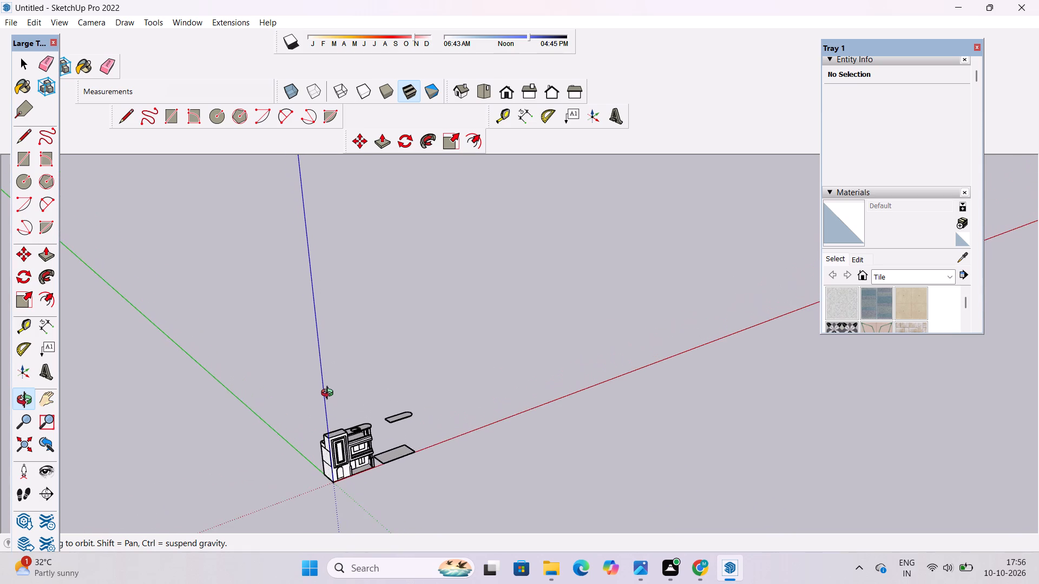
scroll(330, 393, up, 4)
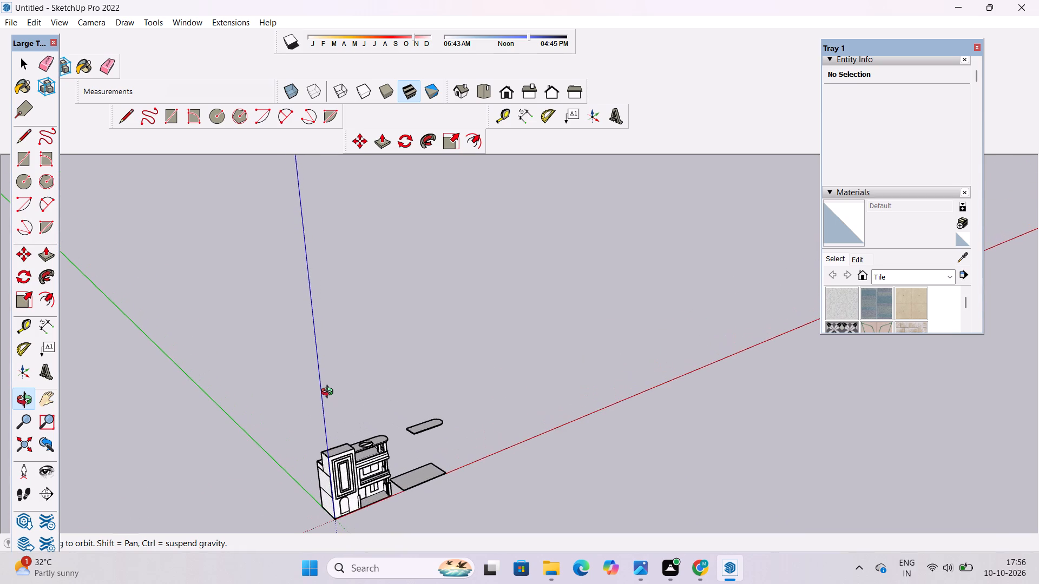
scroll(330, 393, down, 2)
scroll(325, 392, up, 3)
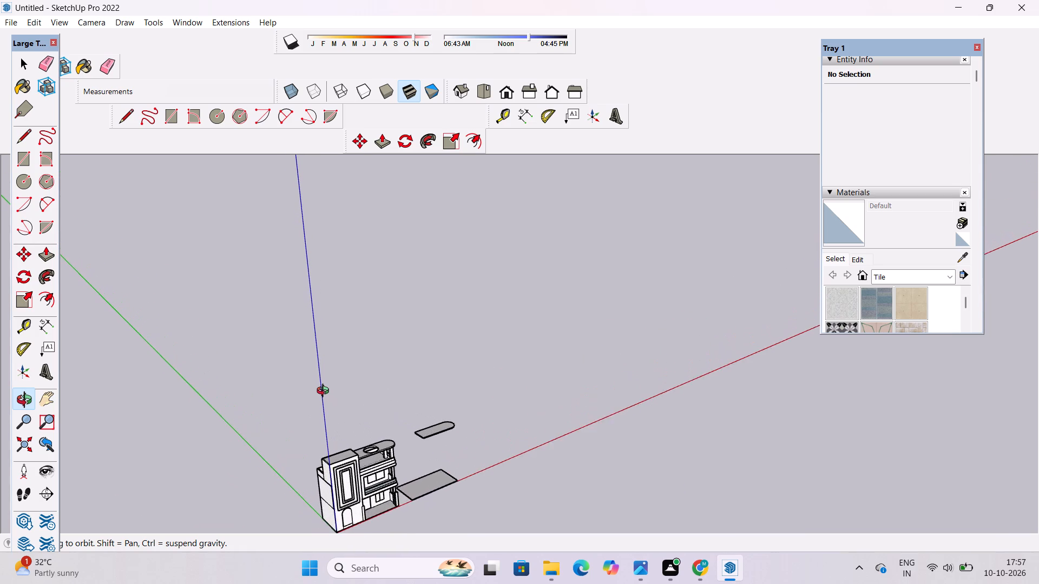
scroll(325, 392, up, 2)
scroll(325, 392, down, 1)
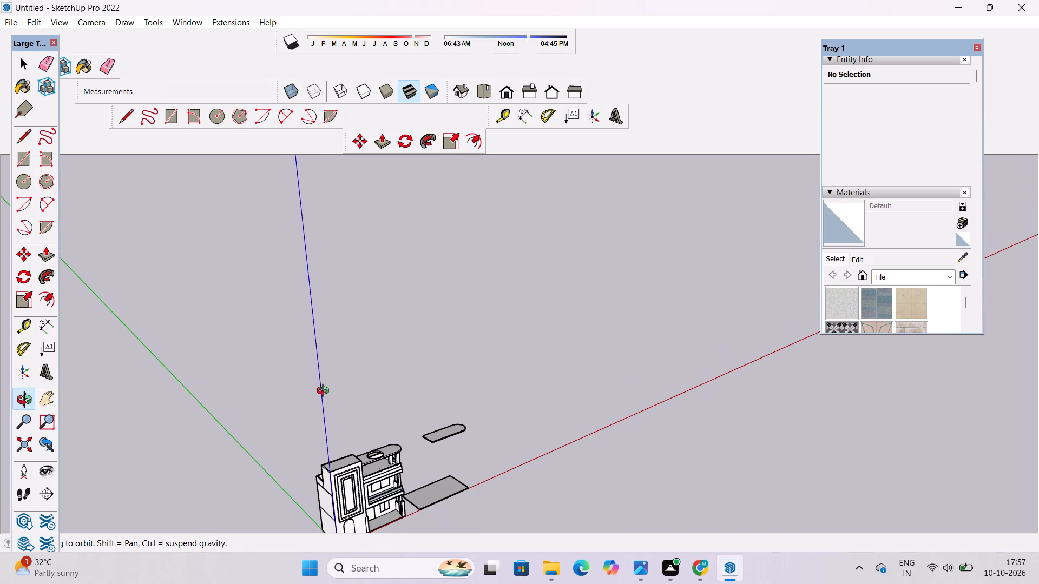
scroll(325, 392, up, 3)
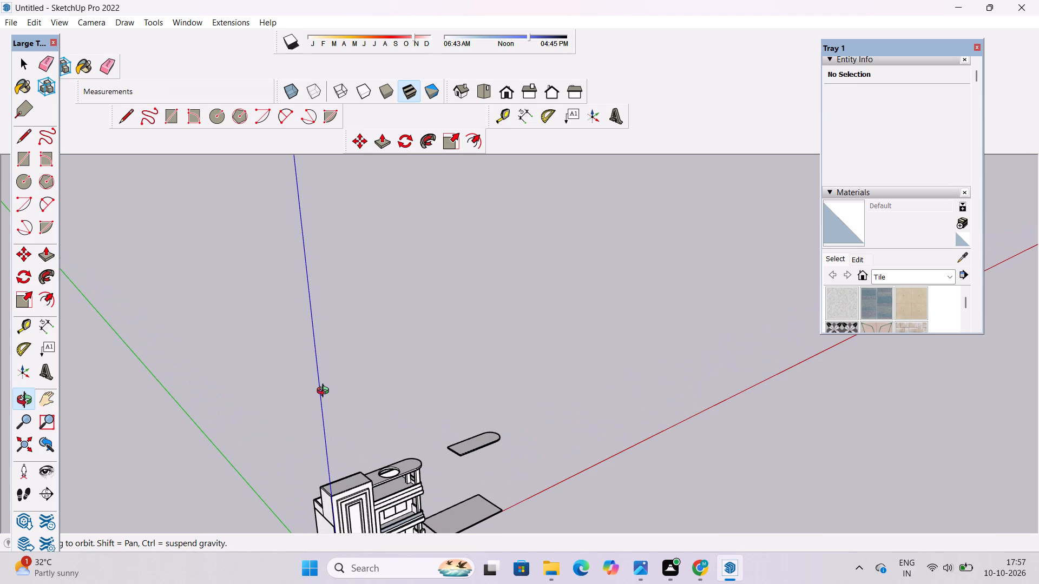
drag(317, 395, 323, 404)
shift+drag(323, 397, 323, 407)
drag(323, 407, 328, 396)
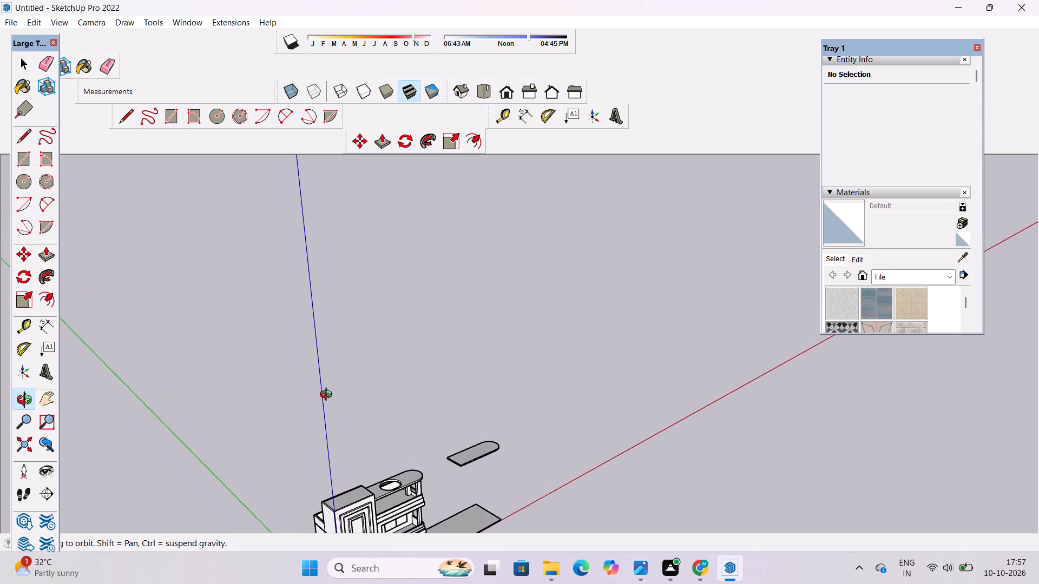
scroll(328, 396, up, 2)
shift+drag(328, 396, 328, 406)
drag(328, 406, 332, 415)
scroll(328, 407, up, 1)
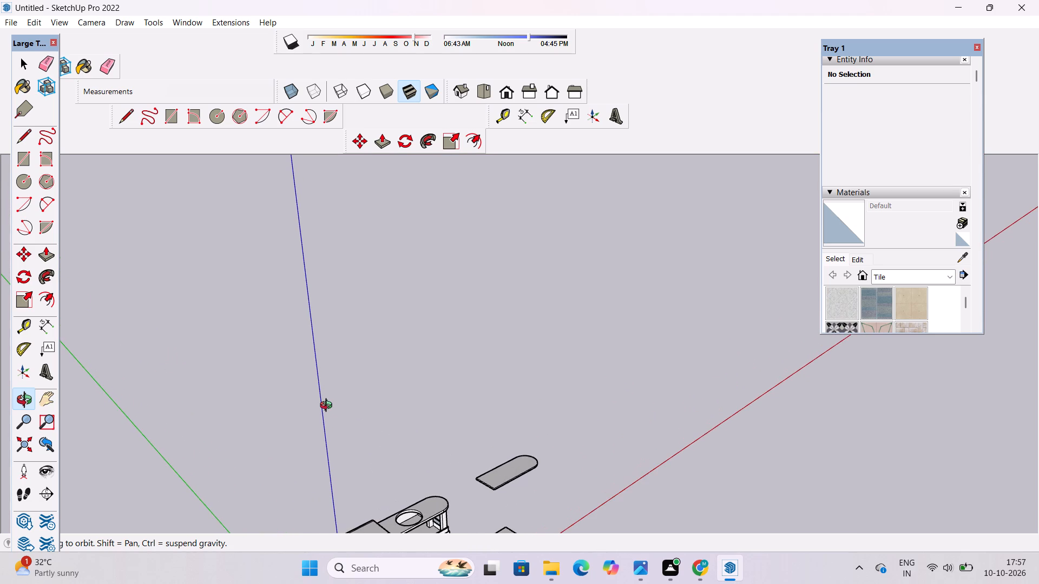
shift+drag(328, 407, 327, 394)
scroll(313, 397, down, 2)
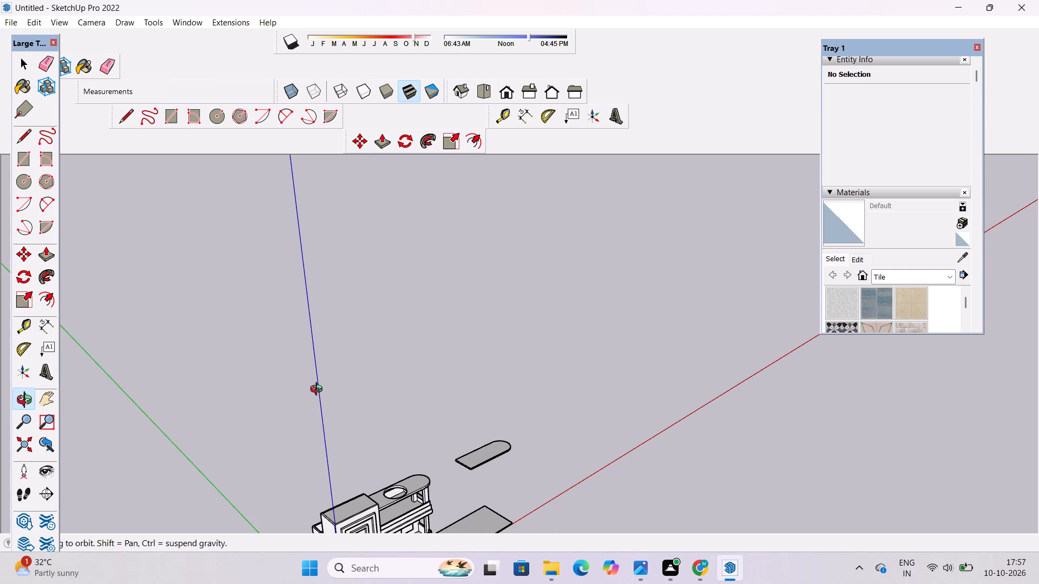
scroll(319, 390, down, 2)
Examine the front facade from low and raised angles, including the arched door, nested frames, balconies and roof slab.
shift+drag(328, 429, 365, 256)
drag(411, 430, 396, 321)
shift+scroll(393, 326, up, 10)
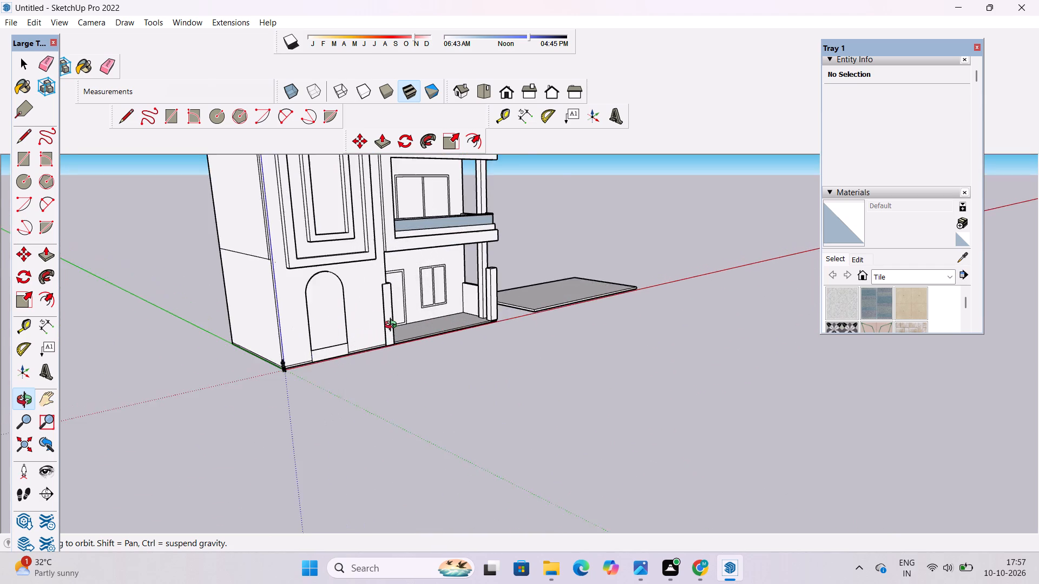
drag(393, 326, 364, 356)
shift+scroll(355, 300, up, 1)
shift+drag(359, 296, 373, 343)
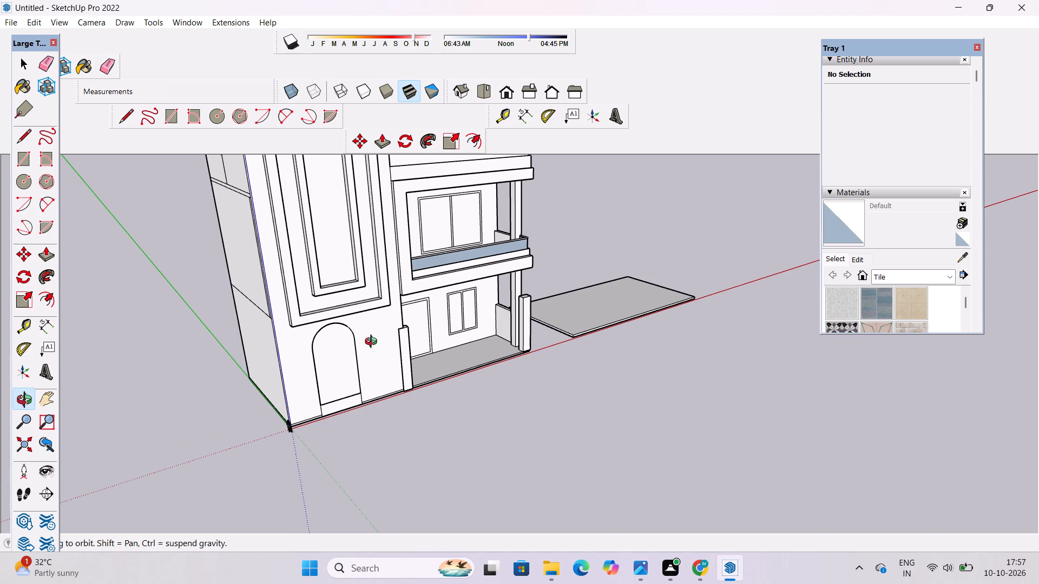
scroll(373, 343, down, 1)
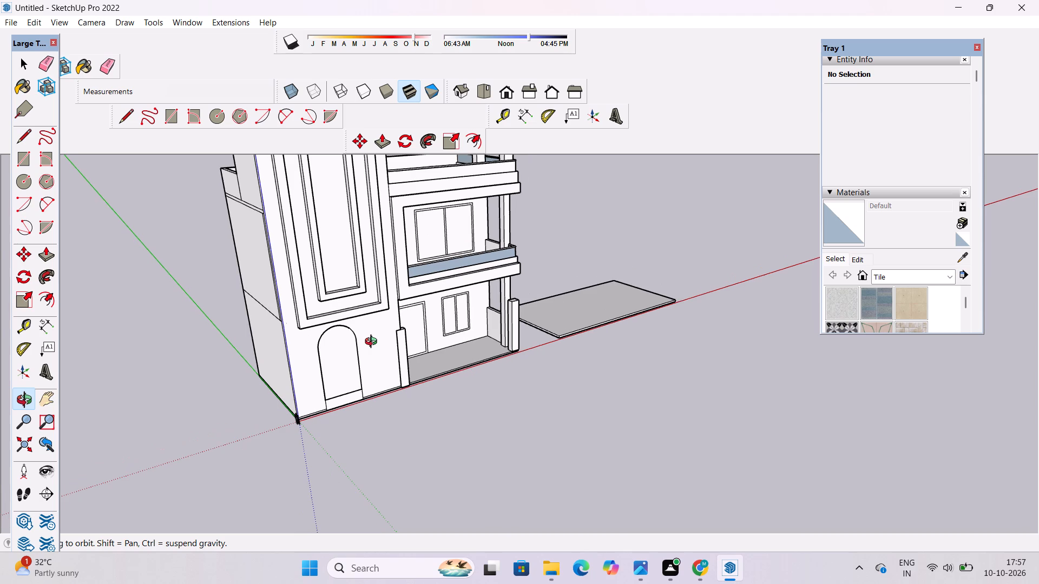
shift+drag(374, 343, 392, 389)
shift+scroll(389, 367, down, 5)
scroll(389, 367, up, 5)
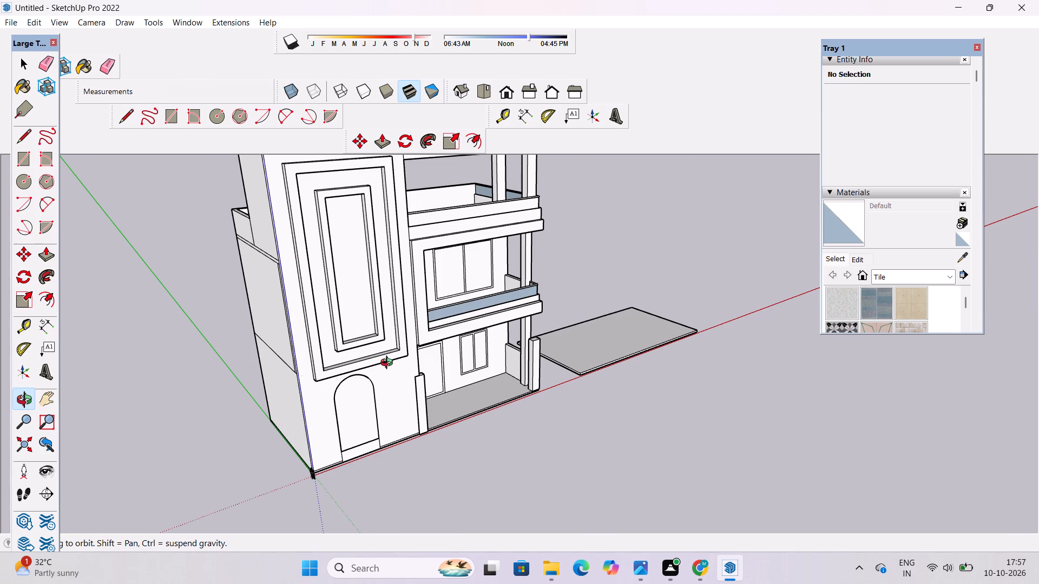
scroll(387, 363, down, 3)
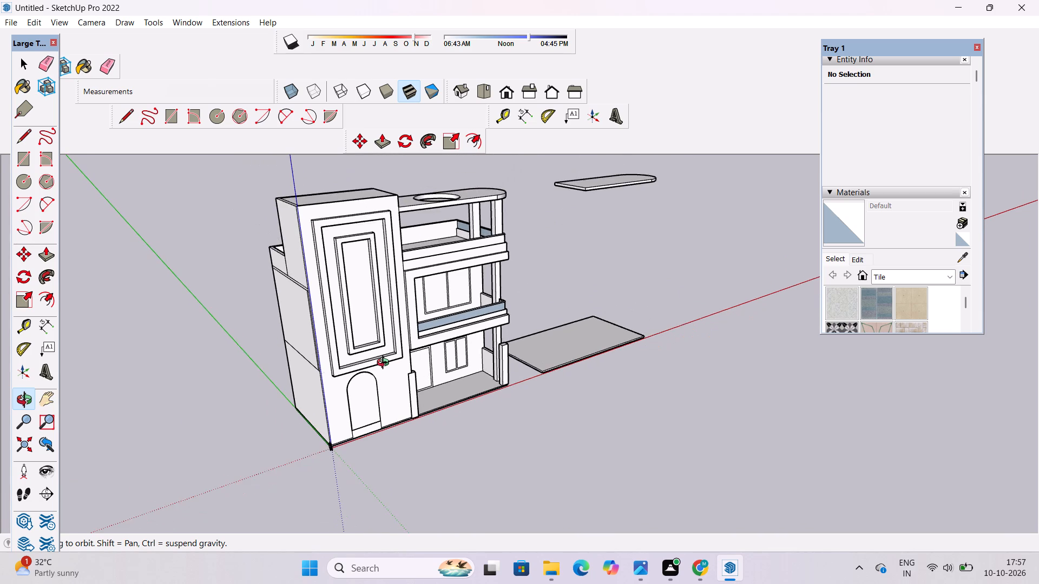
scroll(385, 364, down, 1)
scroll(385, 364, up, 4)
shift+drag(390, 356, 401, 393)
scroll(403, 367, down, 6)
drag(457, 328, 377, 352)
scroll(396, 334, up, 9)
shift+drag(396, 334, 363, 364)
drag(359, 365, 392, 394)
drag(392, 394, 394, 379)
scroll(394, 377, down, 4)
scroll(394, 377, up, 1)
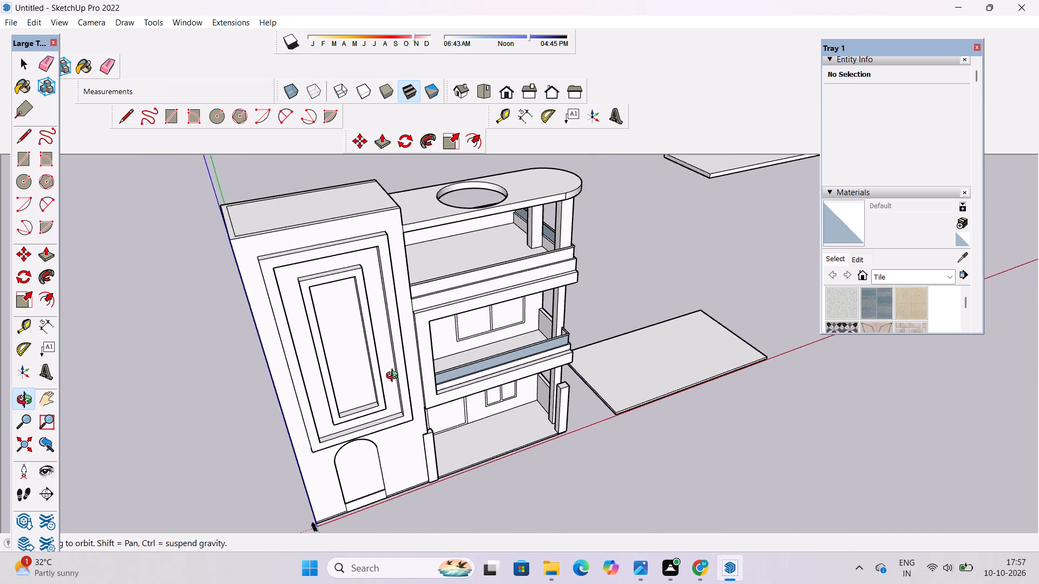
scroll(394, 377, up, 1)
shift+drag(392, 382, 392, 392)
shift+drag(391, 393, 389, 383)
scroll(386, 379, down, 2)
shift+drag(385, 383, 380, 358)
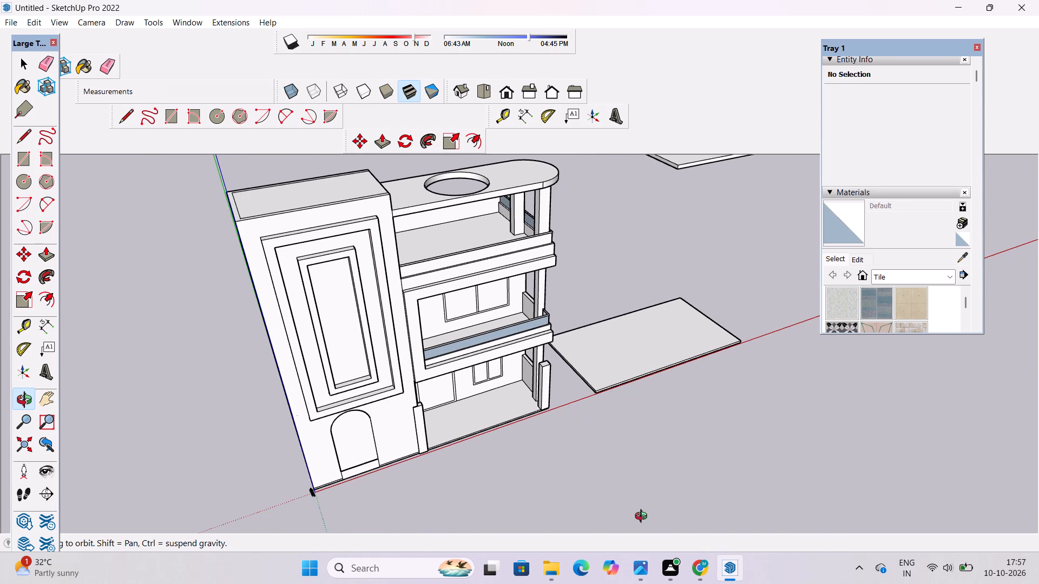
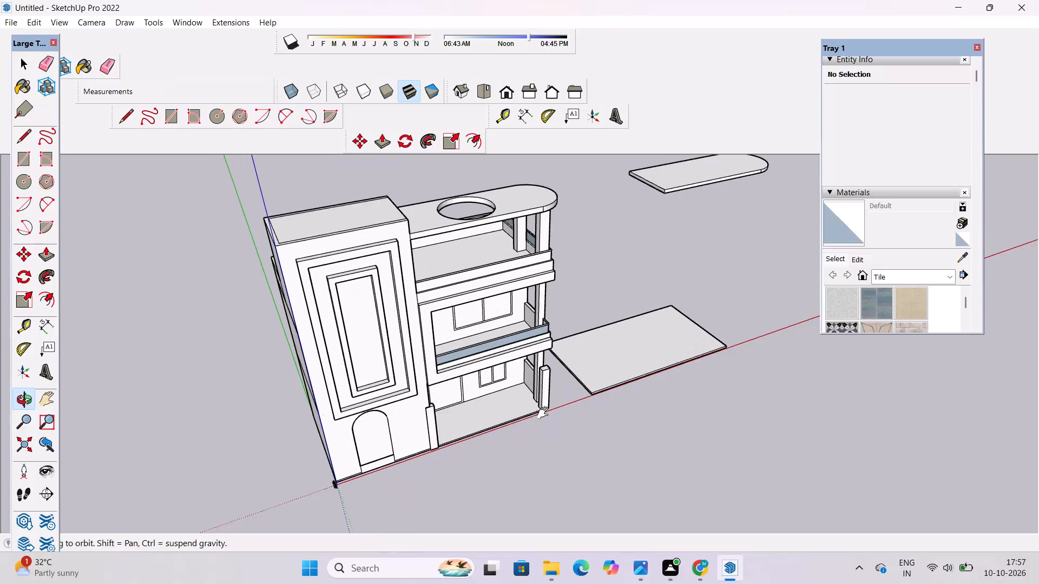
Examine the house front from a raised angle, including the ground-floor porch and the middle-floor balcony.
shift+drag(545, 413, 538, 409)
click(532, 406)
scroll(532, 406, up, 1)
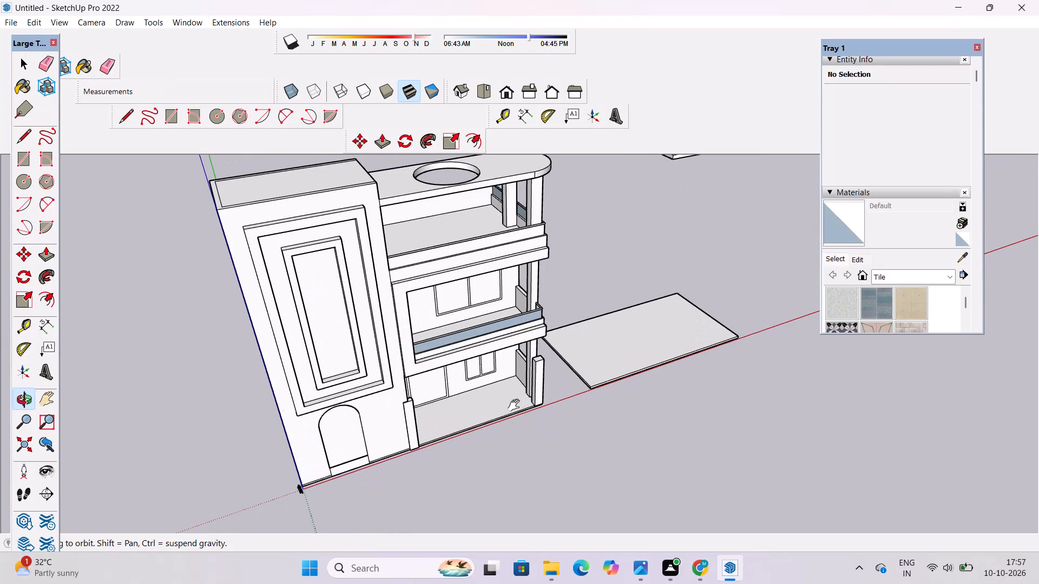
shift+click(516, 406)
scroll(516, 407, down, 2)
drag(516, 408, 522, 416)
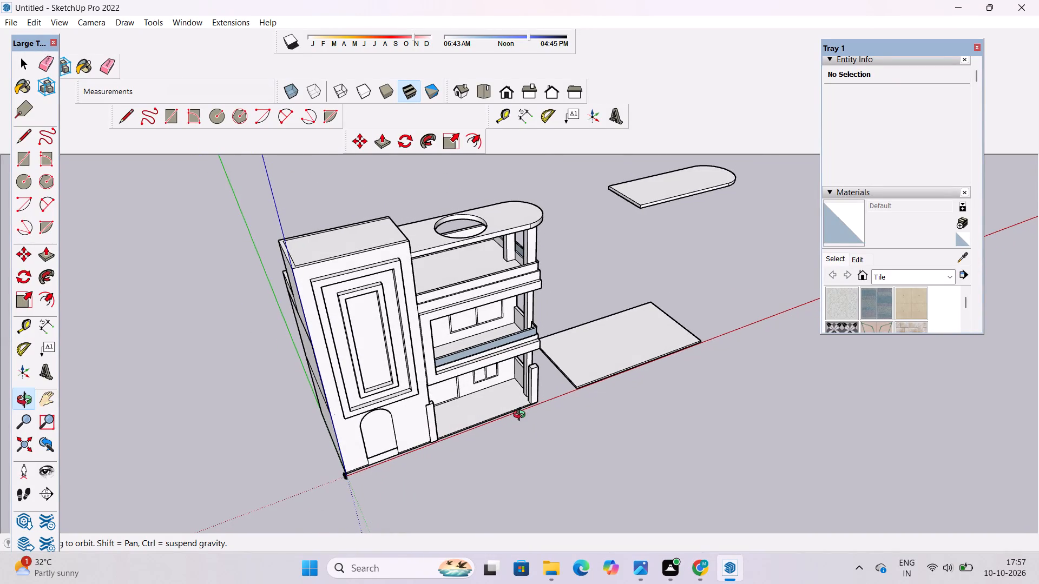
scroll(522, 416, up, 4)
scroll(522, 416, down, 1)
shift+drag(522, 416, 521, 432)
scroll(514, 431, down, 1)
shift+drag(513, 430, 505, 440)
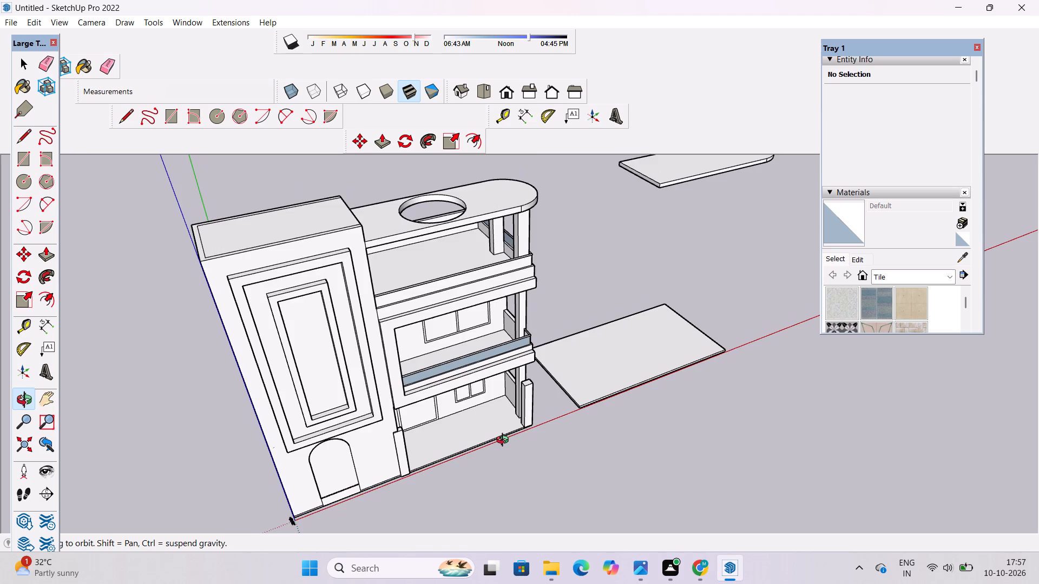
scroll(505, 441, up, 4)
scroll(442, 440, up, 2)
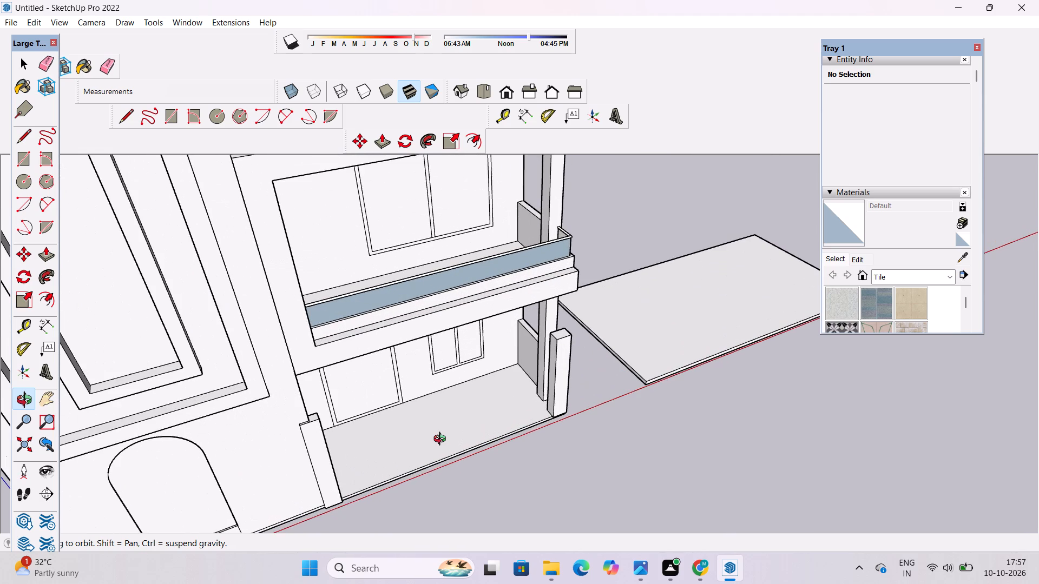
scroll(442, 440, up, 1)
scroll(442, 440, down, 5)
scroll(442, 440, up, 2)
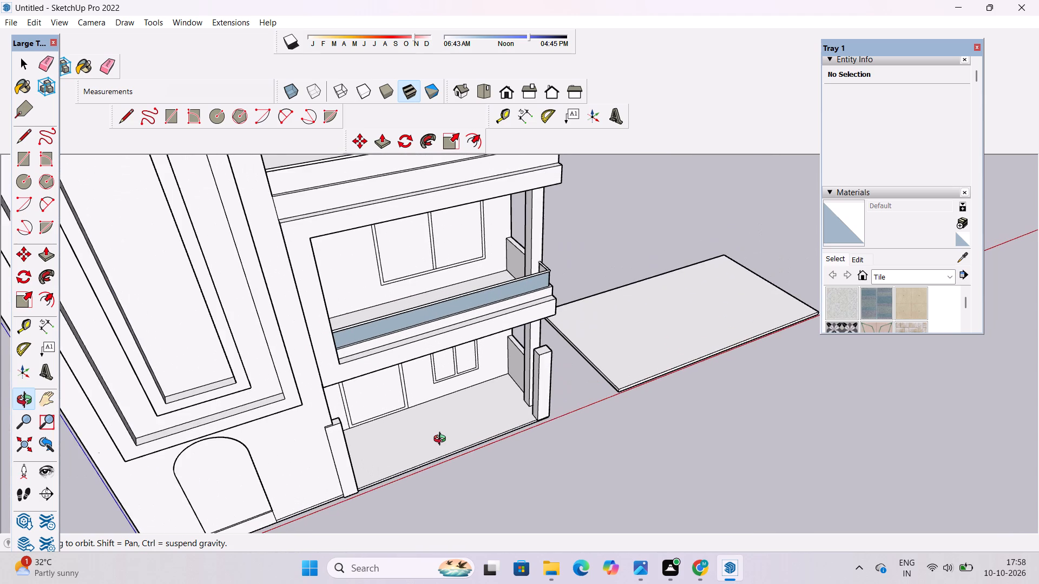
shift+drag(433, 447, 442, 433)
shift+scroll(436, 446, up, 4)
shift+drag(436, 441, 445, 513)
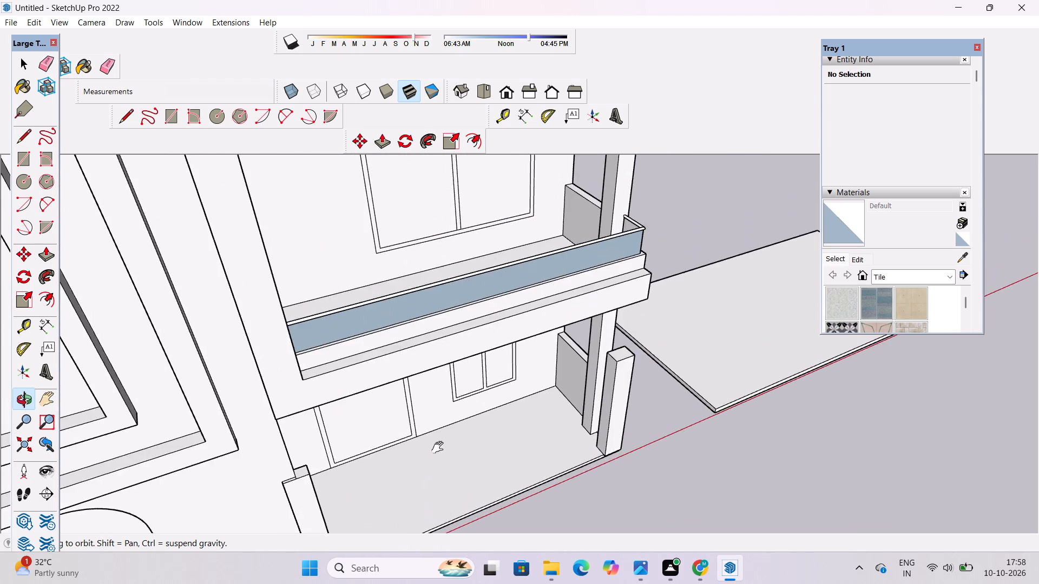
scroll(436, 432, down, 9)
Examine the nested raised frames and the innermost panel on the tall wall up close from several angles.
drag(394, 399, 368, 364)
scroll(289, 359, up, 6)
shift+drag(290, 356, 430, 424)
drag(430, 424, 369, 381)
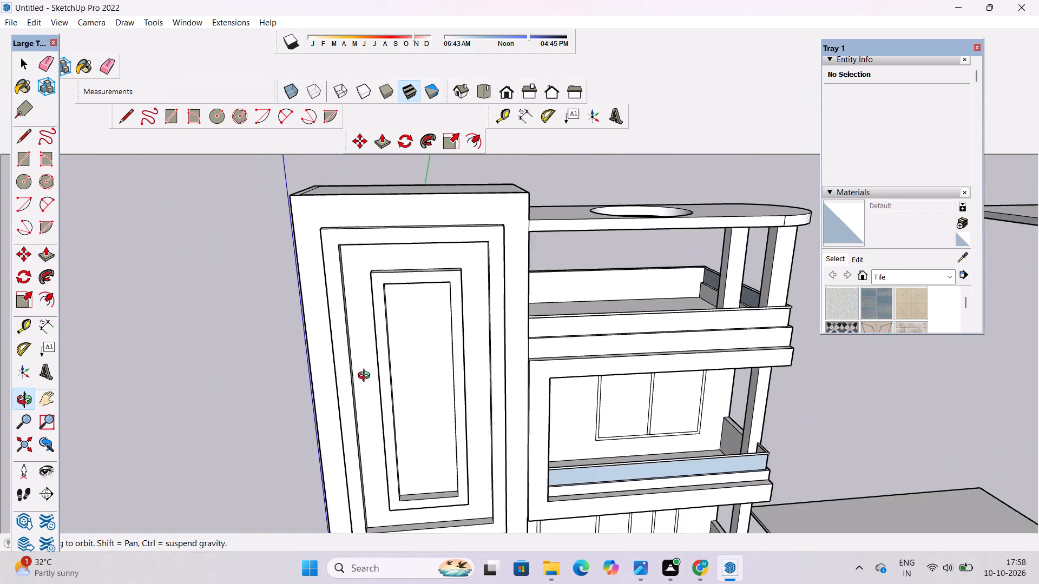
scroll(366, 377, up, 4)
shift+drag(368, 375, 363, 357)
scroll(363, 357, down, 2)
drag(363, 354, 380, 368)
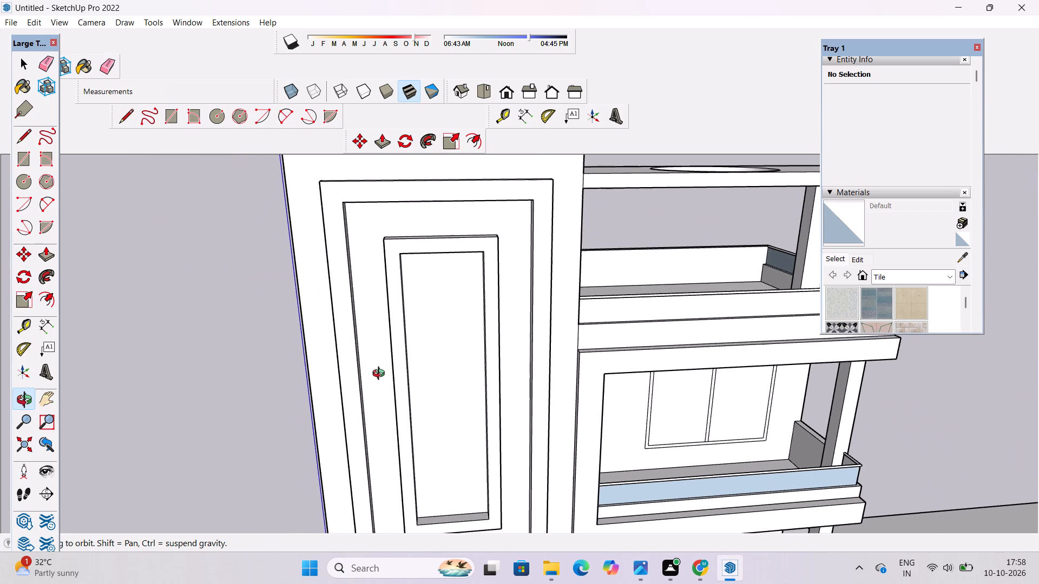
drag(384, 378, 396, 390)
scroll(398, 390, up, 2)
shift+drag(398, 390, 398, 371)
scroll(418, 384, up, 3)
shift+drag(511, 385, 504, 384)
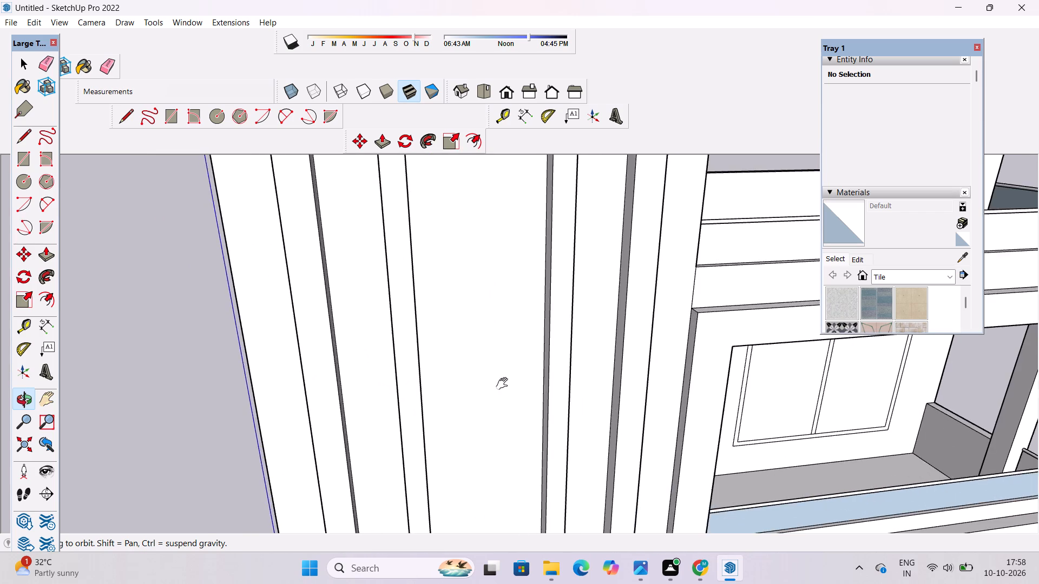
shift+drag(504, 384, 440, 364)
drag(443, 394, 406, 387)
scroll(404, 383, up, 1)
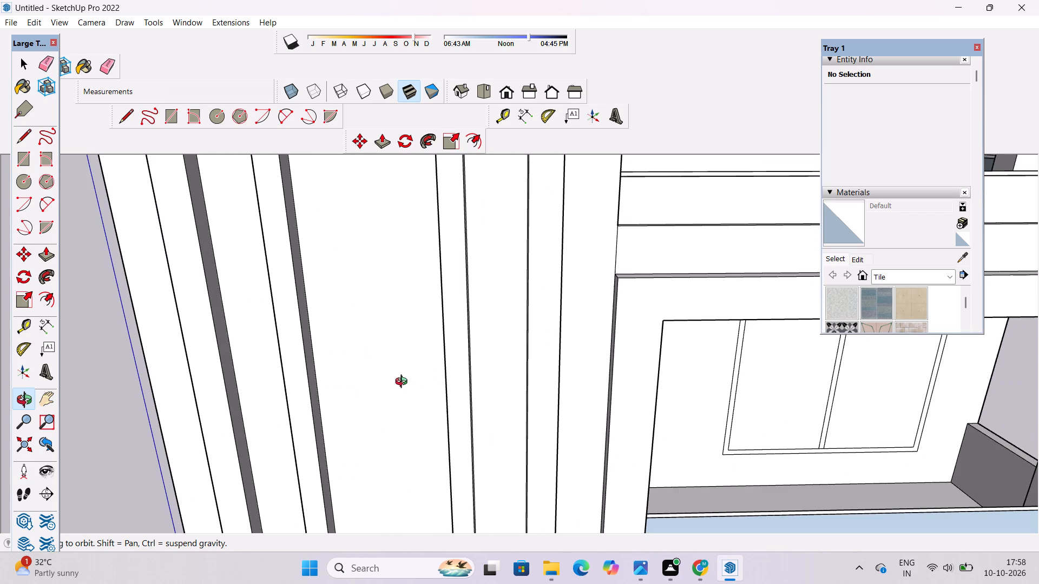
shift+click(404, 381)
click(406, 386)
scroll(406, 381, up, 1)
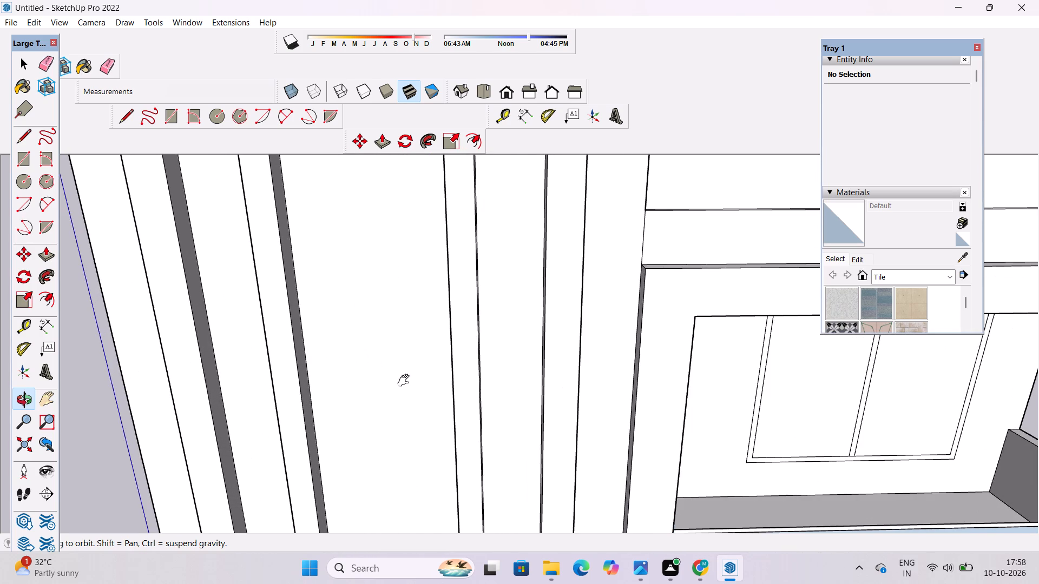
shift+drag(406, 381, 394, 373)
scroll(392, 369, down, 1)
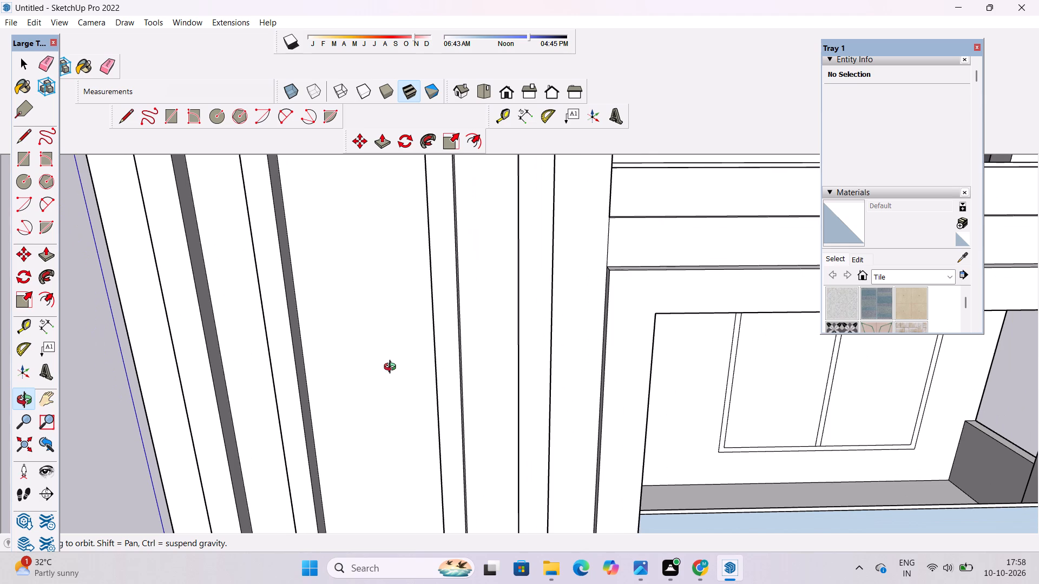
scroll(392, 368, down, 3)
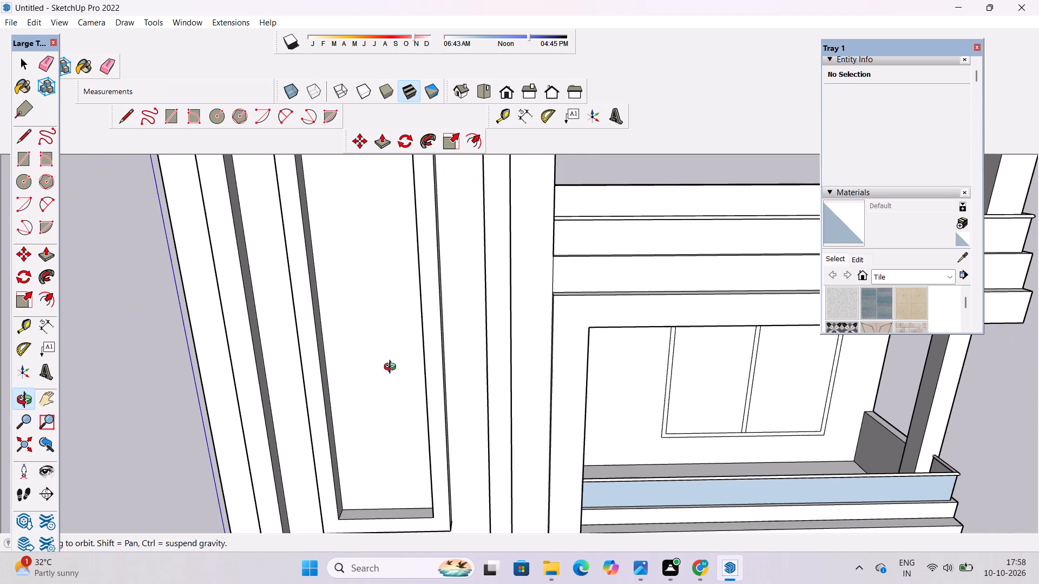
shift+drag(392, 368, 403, 401)
shift+drag(404, 401, 416, 378)
drag(416, 378, 438, 381)
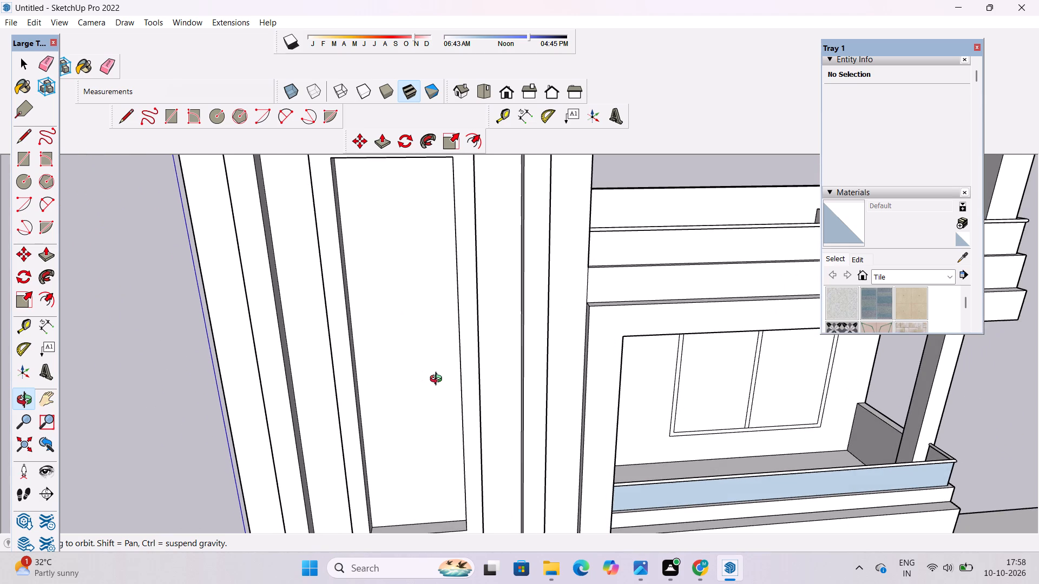
Examine the whole house and the tall framed wall from farther and nearer viewpoints.
scroll(438, 380, down, 10)
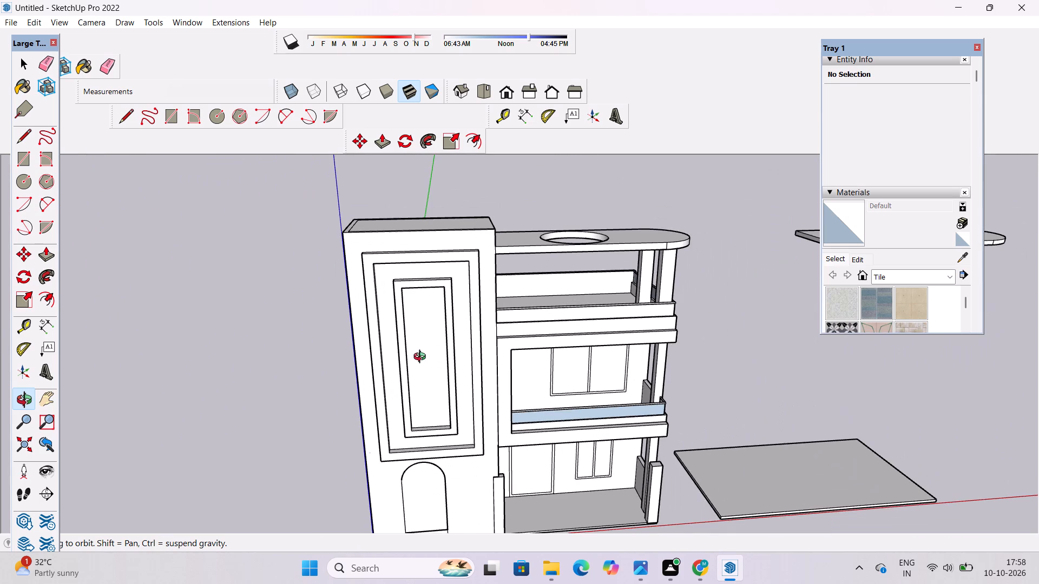
drag(422, 358, 445, 379)
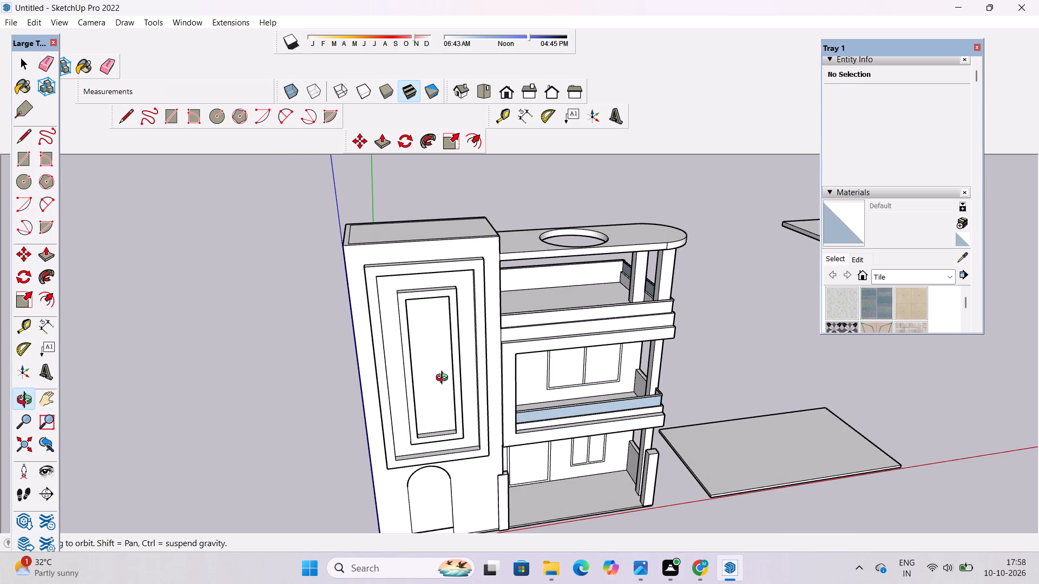
shift+click(444, 379)
click(444, 379)
click(444, 379)
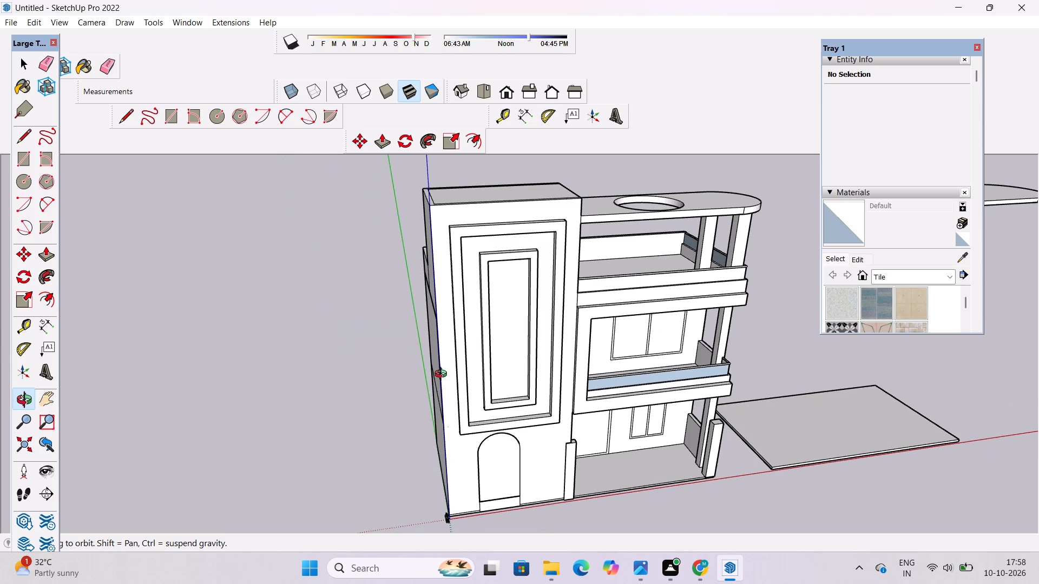
scroll(443, 375, down, 4)
shift+drag(448, 368, 443, 366)
drag(442, 365, 489, 377)
scroll(489, 377, up, 2)
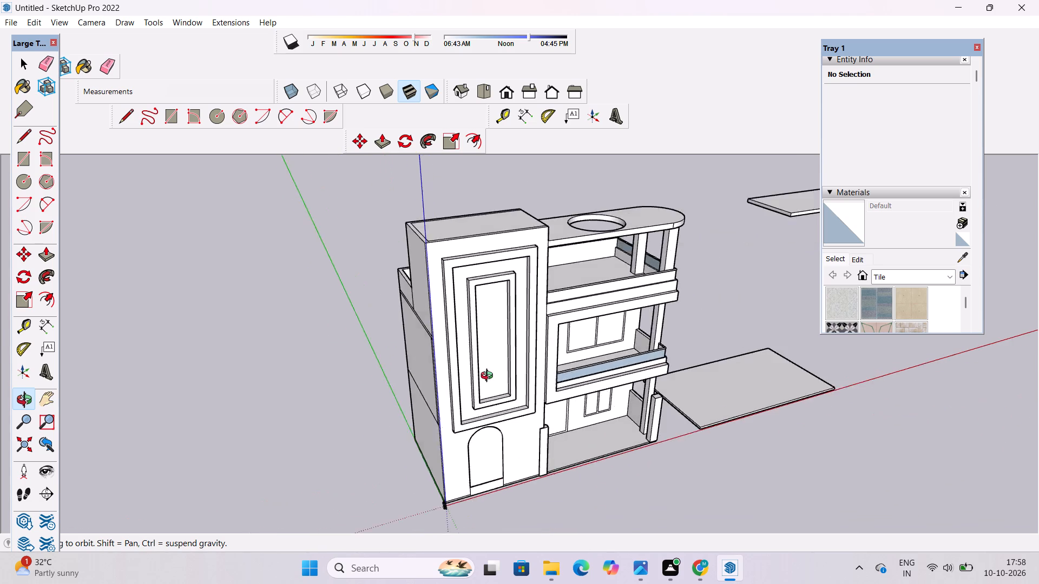
scroll(489, 377, up, 6)
drag(494, 379, 449, 374)
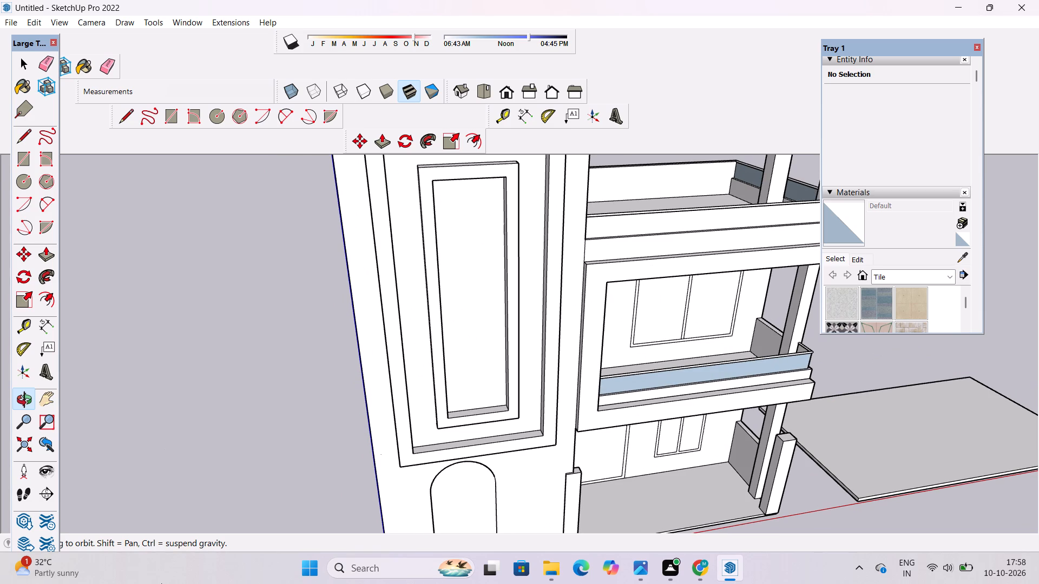
scroll(162, 582, down, 2)
Examine the tall wall's frames, the arched door and the adjoining balconies from low and raised angles.
scroll(591, 354, down, 3)
shift+drag(624, 328, 598, 354)
drag(583, 428, 572, 334)
scroll(528, 347, up, 4)
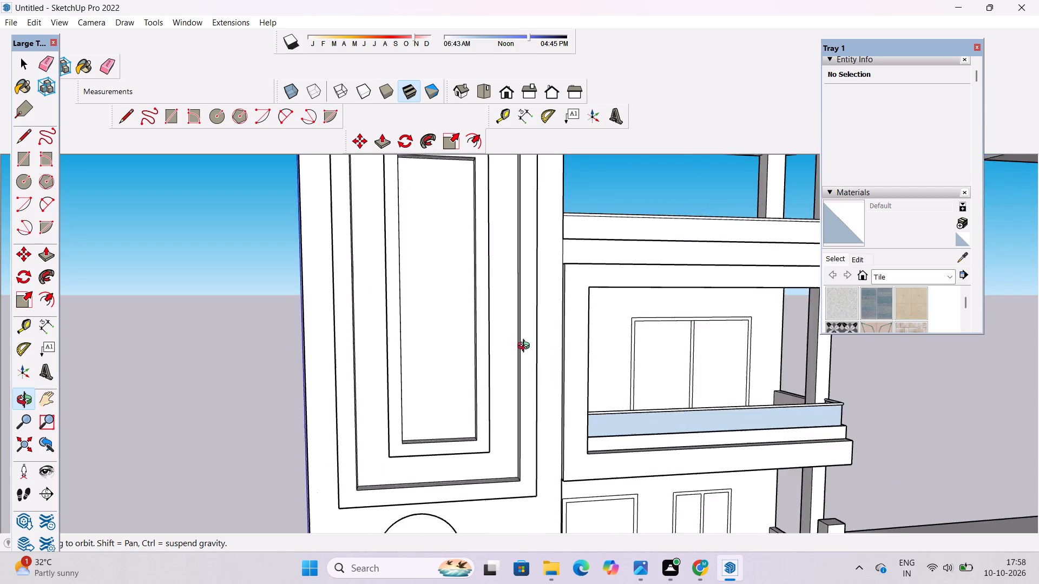
drag(428, 393, 563, 448)
scroll(557, 416, down, 5)
shift+drag(557, 412, 529, 459)
drag(529, 459, 449, 442)
scroll(444, 439, up, 3)
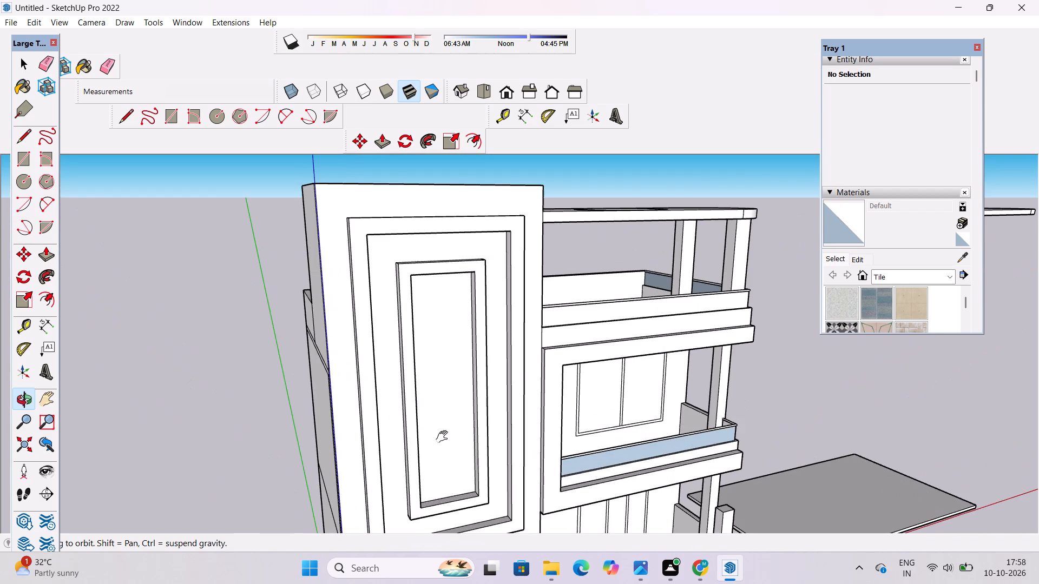
shift+drag(446, 437, 446, 407)
drag(446, 407, 446, 423)
scroll(448, 423, up, 2)
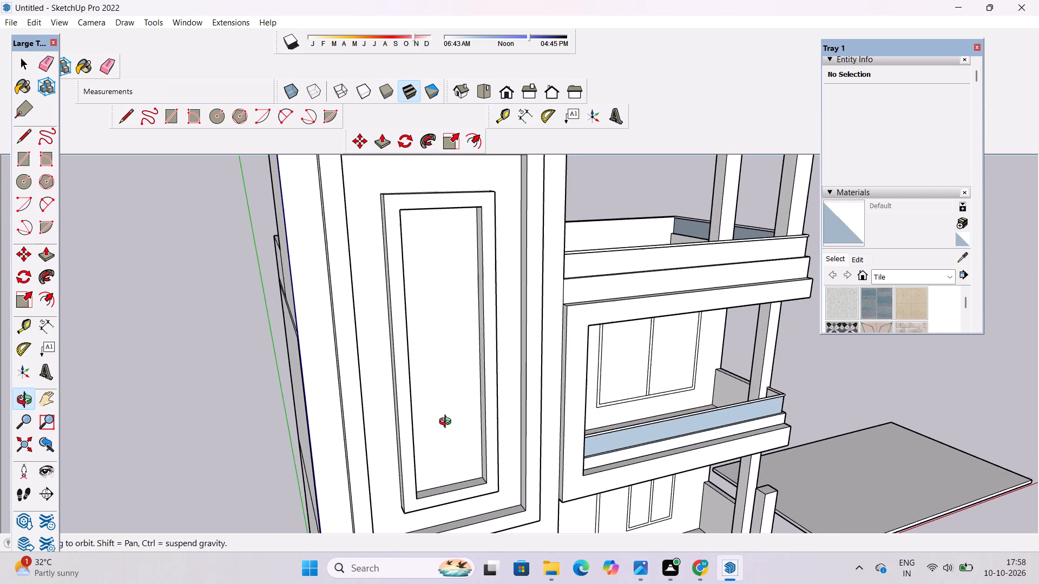
scroll(448, 423, down, 4)
shift+drag(466, 429, 430, 393)
scroll(414, 385, down, 7)
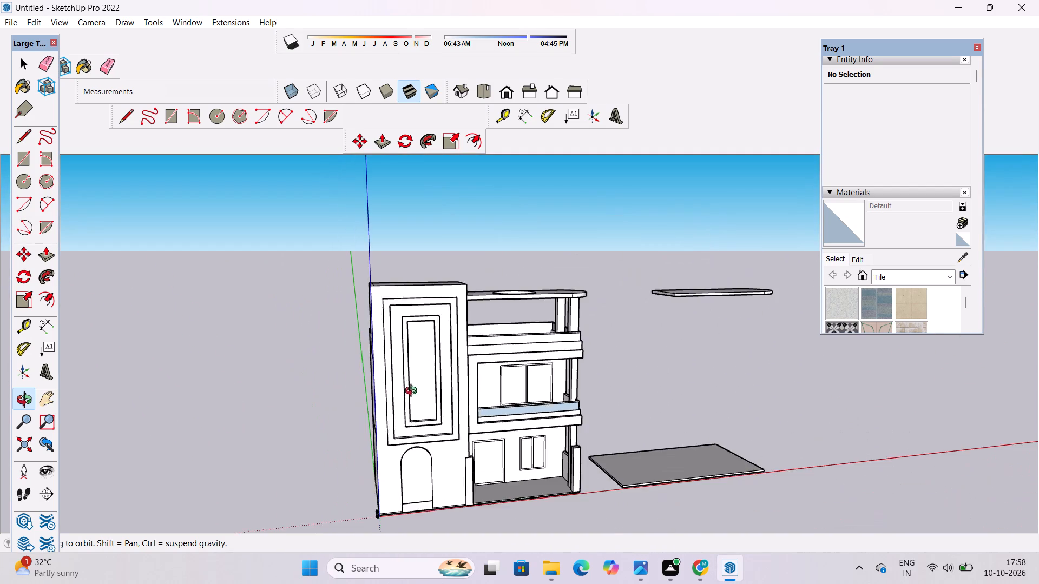
shift+drag(411, 394, 446, 334)
drag(448, 331, 440, 352)
scroll(445, 347, up, 5)
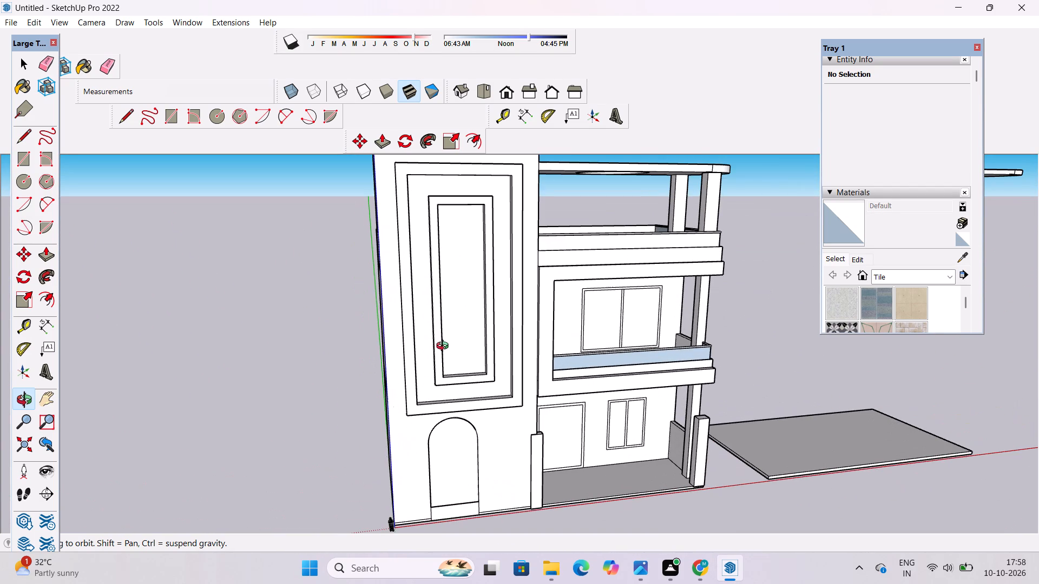
scroll(445, 347, down, 3)
shift+drag(446, 346, 444, 356)
drag(458, 367, 453, 386)
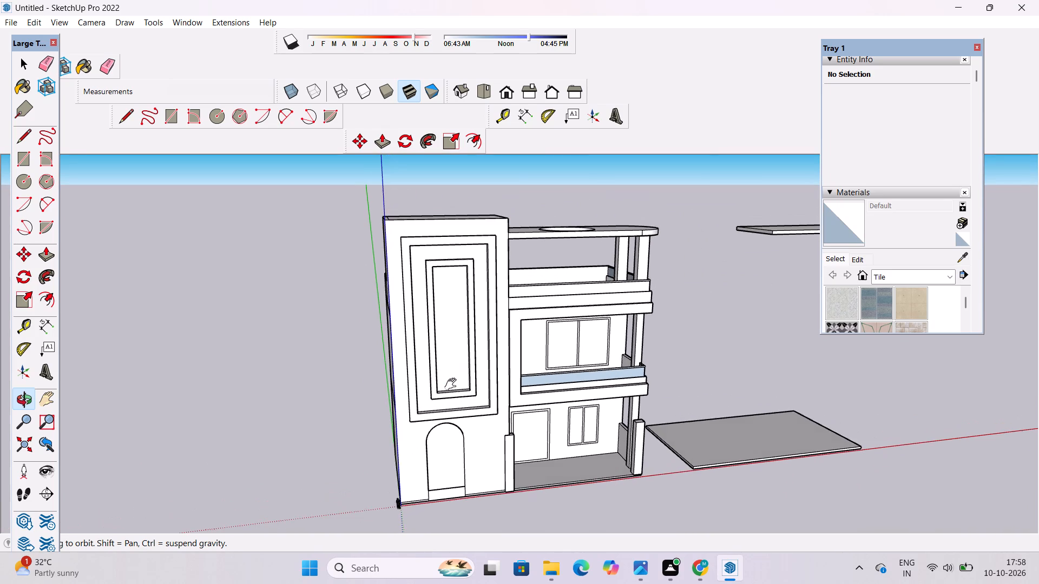
shift+scroll(453, 382, up, 1)
shift+drag(453, 382, 453, 354)
drag(453, 353, 452, 371)
scroll(448, 370, up, 3)
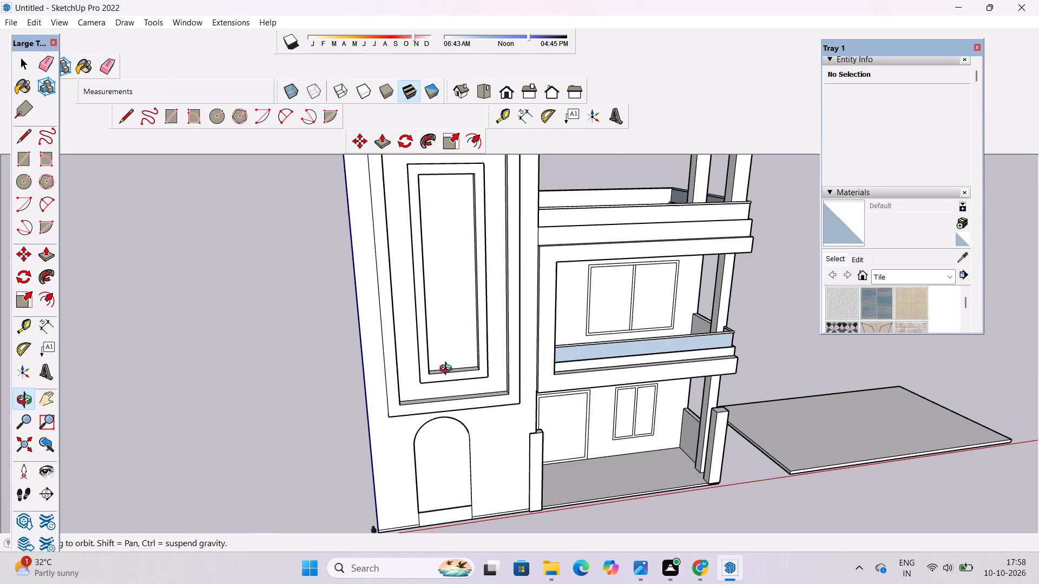
scroll(448, 370, up, 1)
shift+click(448, 370)
drag(448, 370, 429, 388)
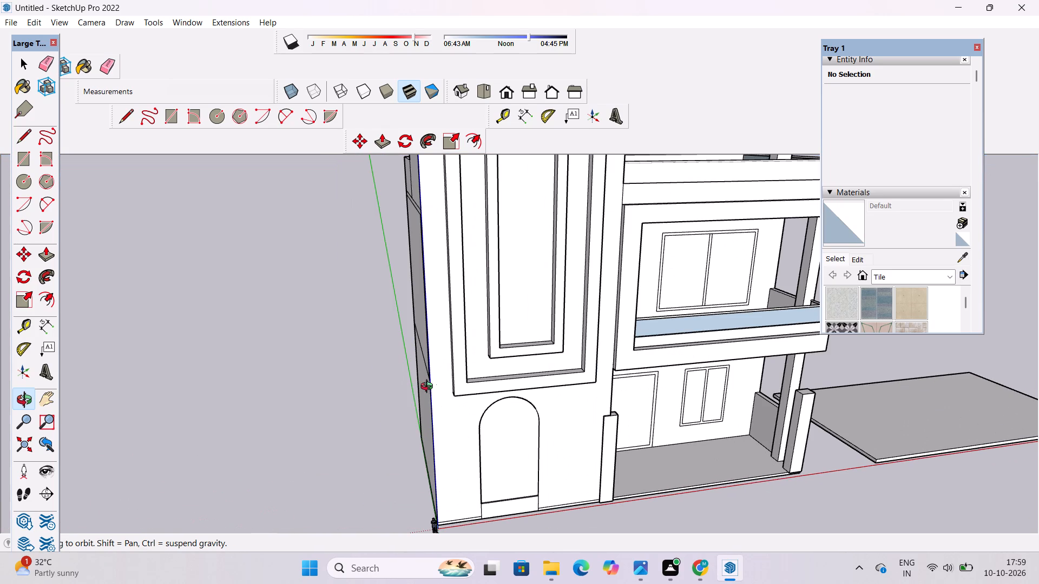
drag(429, 388, 437, 389)
drag(437, 390, 413, 403)
Place a horizontal Tape Measure guide 22' above the bottom edge of the innermost panel on the tall wall.
scroll(491, 358, up, 5)
shift+drag(519, 346, 484, 374)
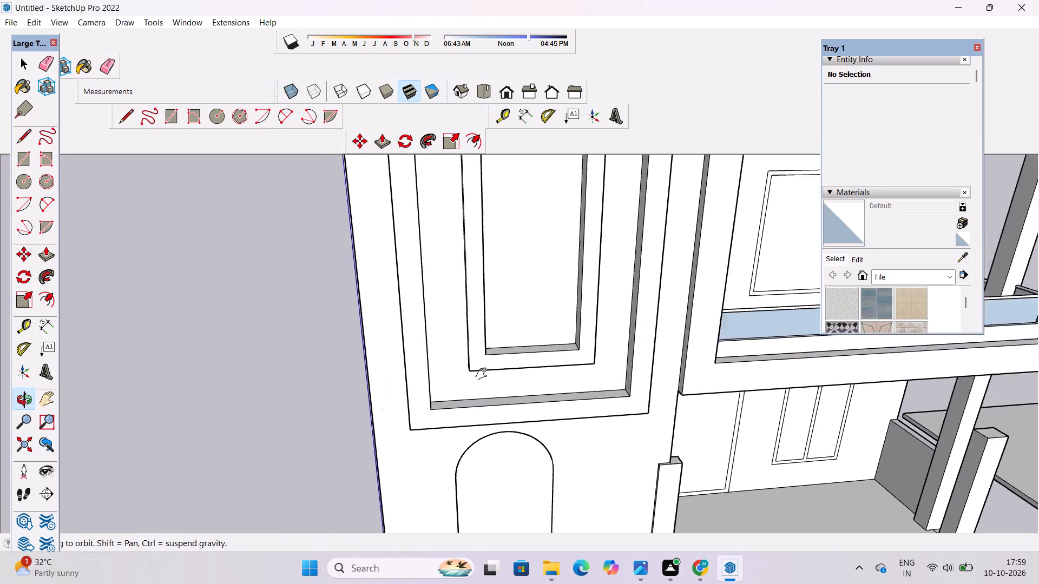
shift+drag(484, 374, 457, 395)
drag(456, 396, 396, 418)
shift+drag(430, 388, 378, 461)
drag(376, 457, 397, 409)
click(397, 409)
key(t)
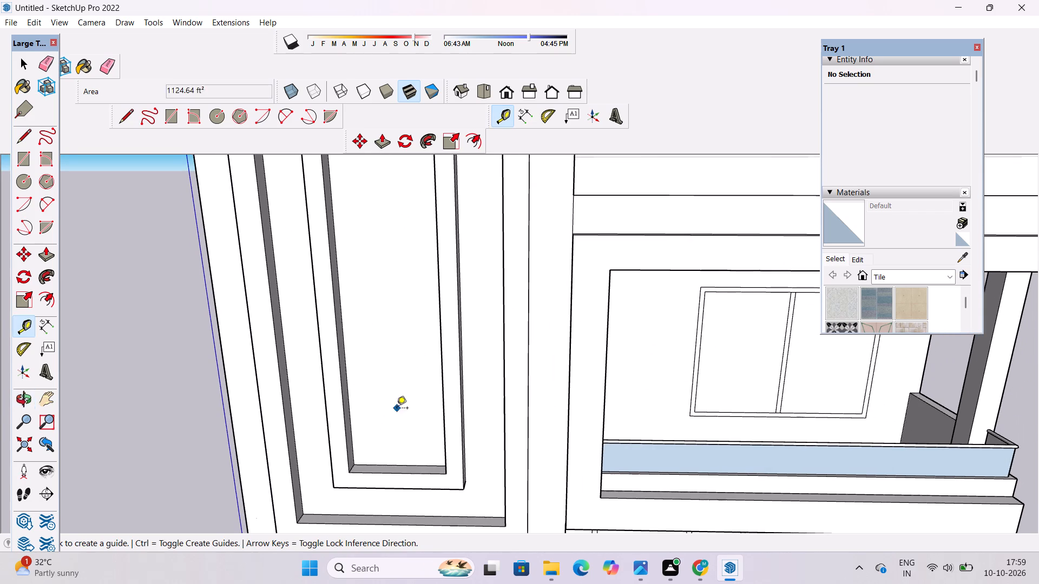
click(400, 466)
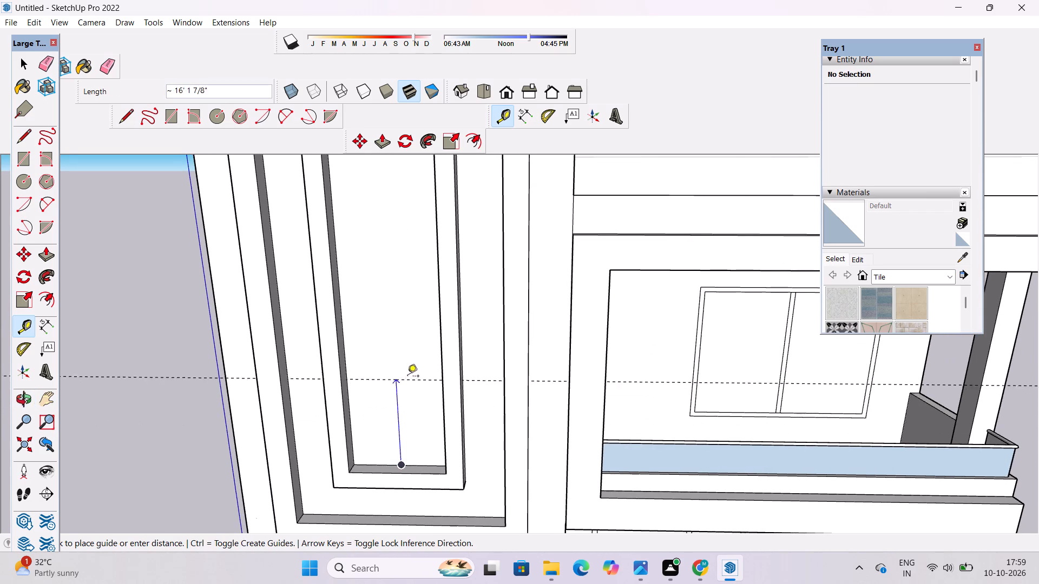
text(22')
key(Return)
Draw a horizontal line about 17' 2 7/8" long along the guide, across the full width of the tall wall's innermost panel.
key(o)
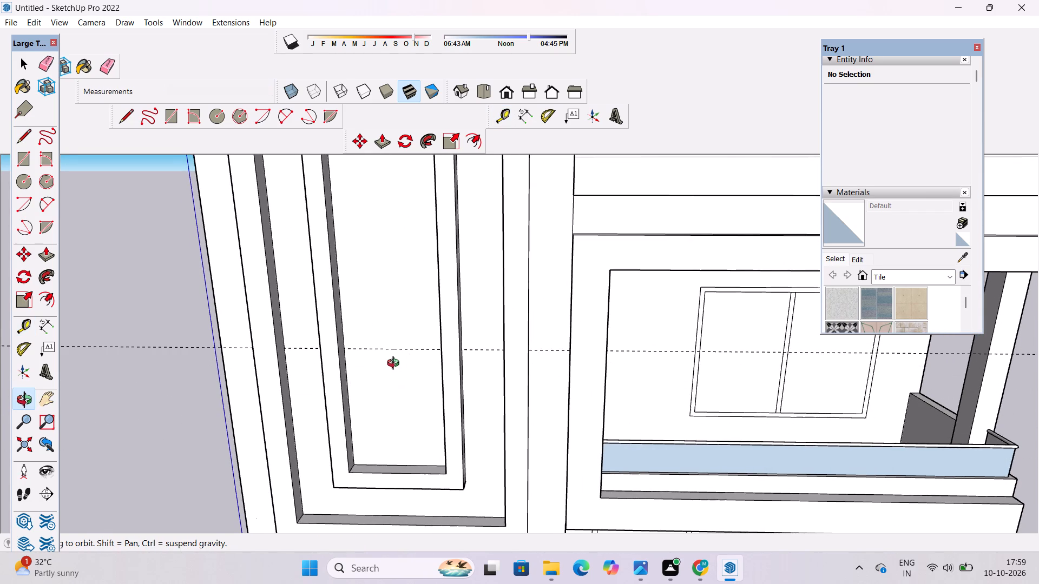
drag(383, 368, 456, 369)
shift+drag(450, 370, 458, 394)
drag(462, 388, 489, 349)
drag(489, 351, 471, 373)
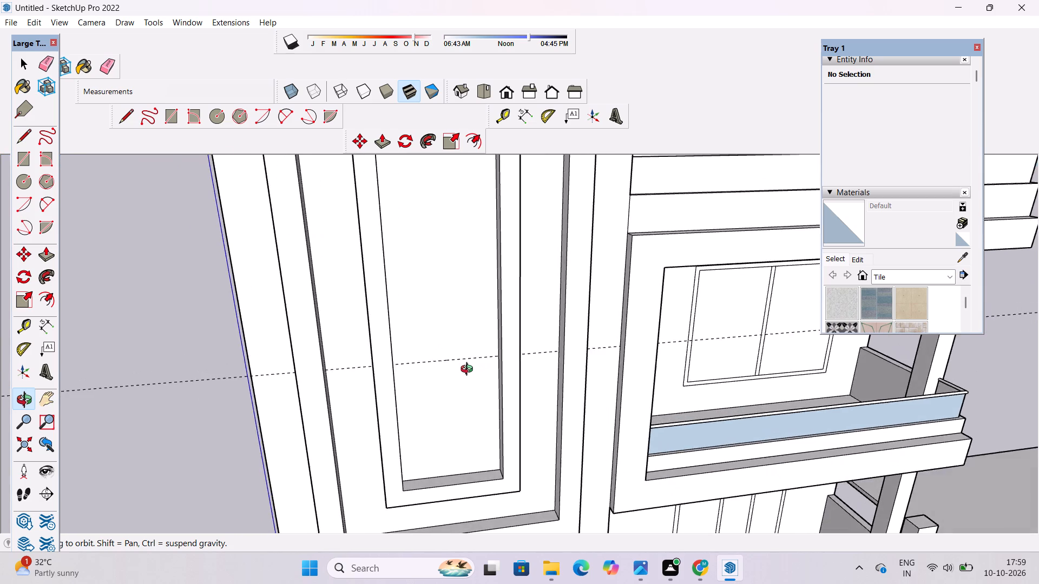
scroll(469, 370, up, 2)
key(l)
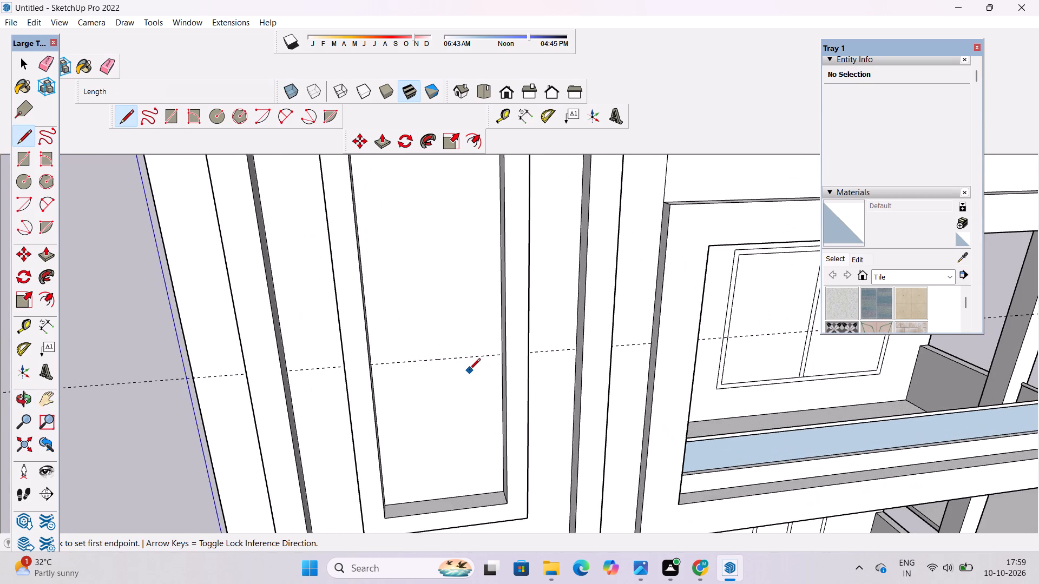
scroll(469, 370, up, 2)
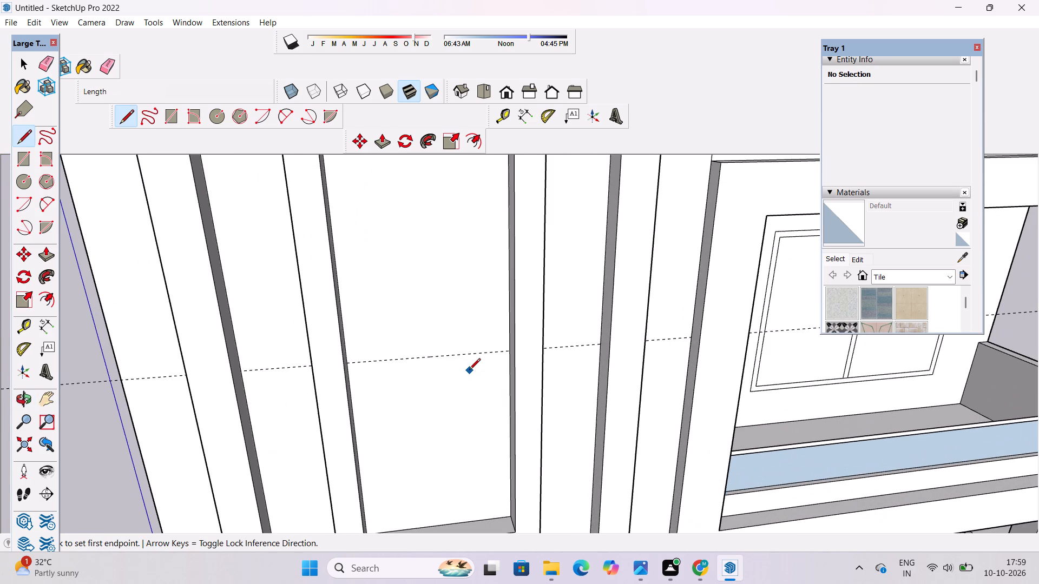
scroll(469, 370, down, 3)
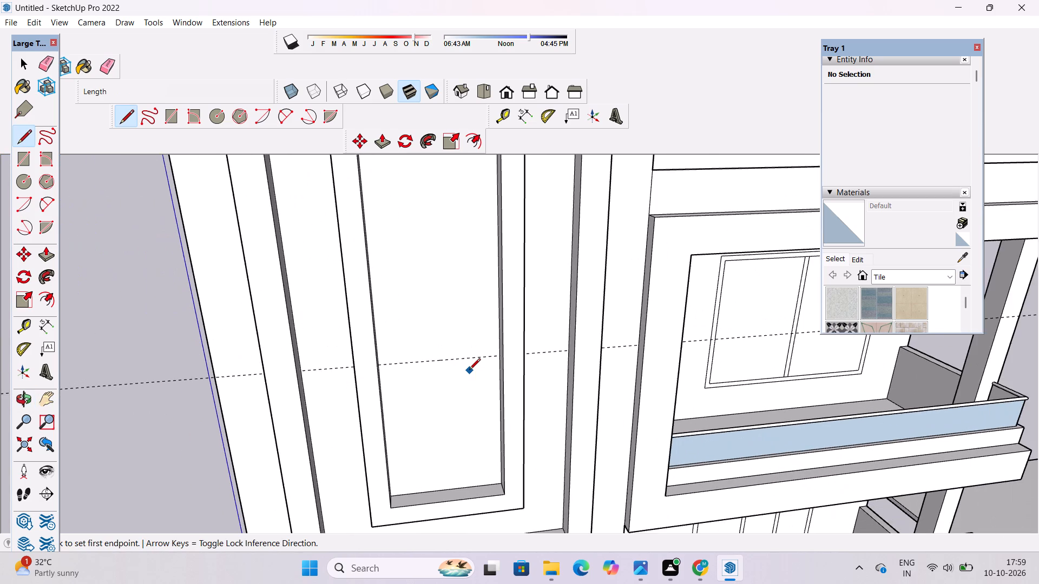
scroll(469, 370, down, 5)
scroll(505, 330, down, 1)
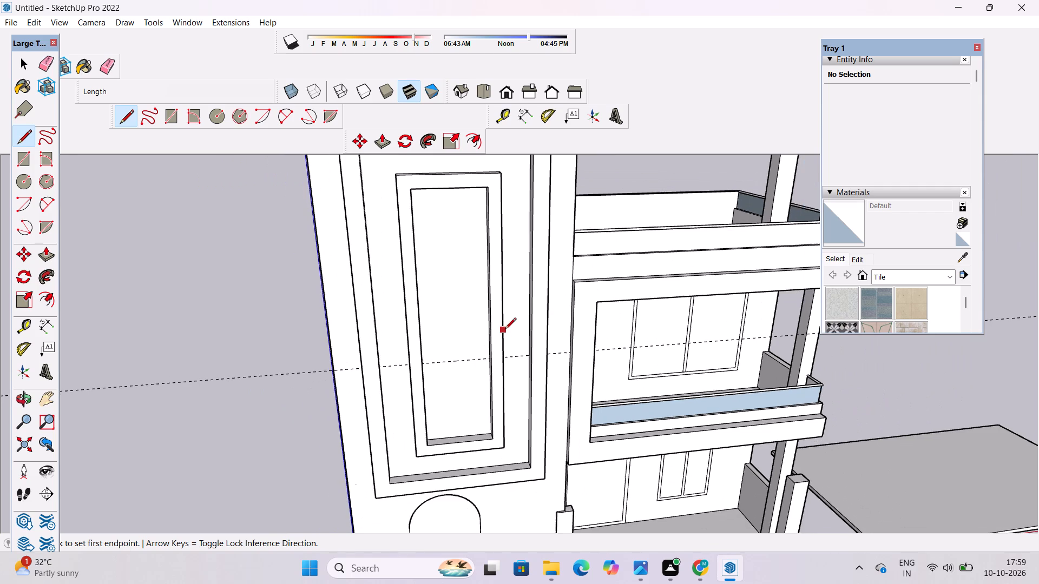
scroll(506, 338, up, 4)
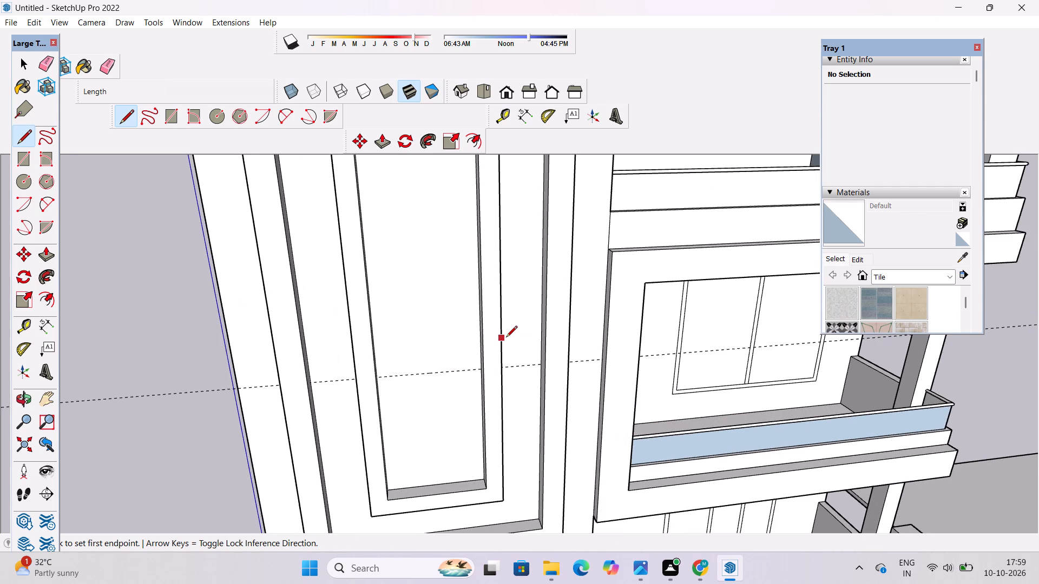
scroll(506, 338, down, 2)
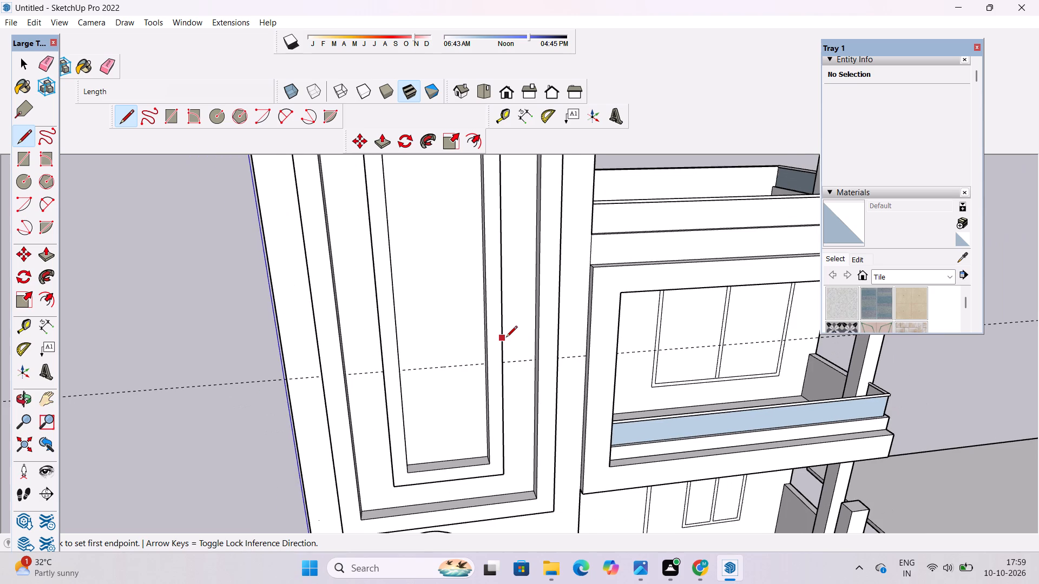
scroll(506, 338, down, 5)
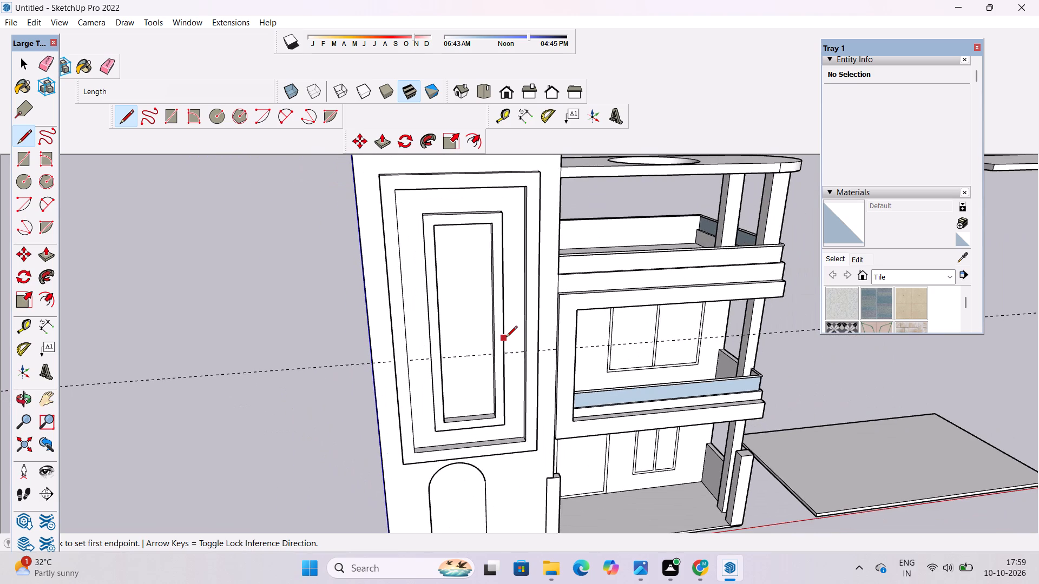
scroll(506, 338, up, 4)
scroll(452, 400, up, 9)
scroll(393, 361, up, 1)
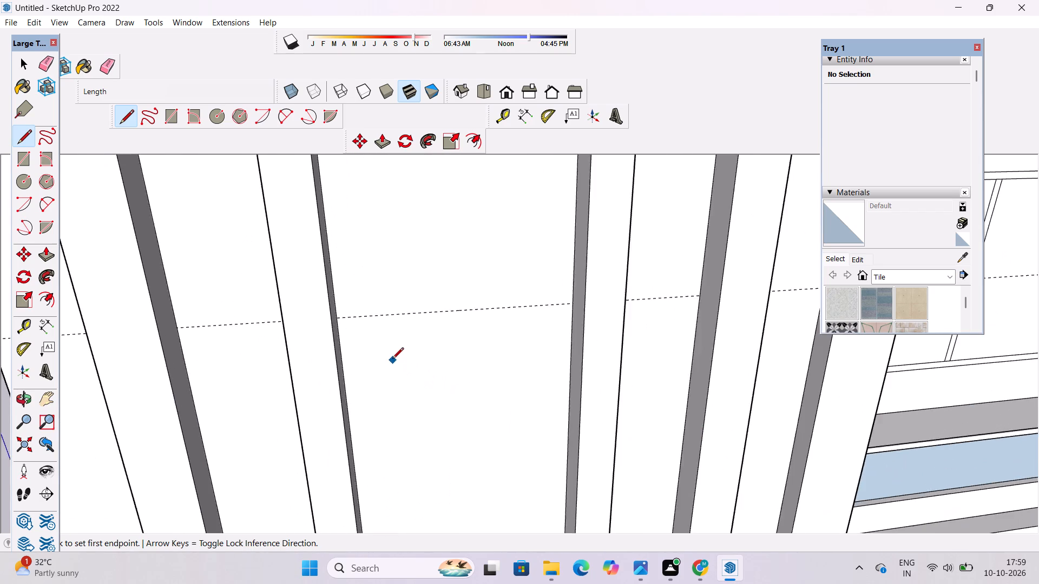
scroll(392, 360, up, 2)
scroll(344, 318, up, 3)
click(315, 307)
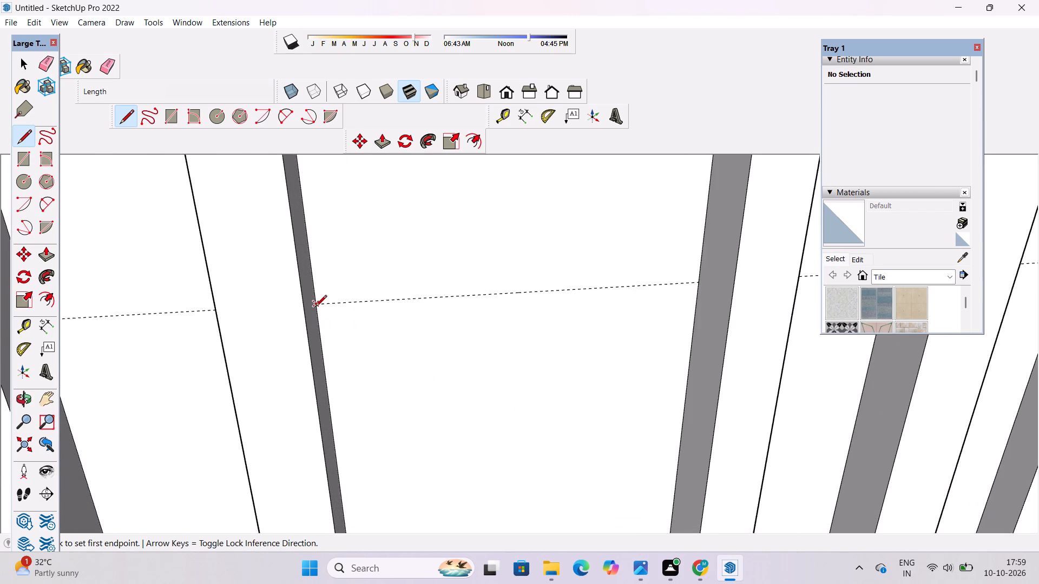
click(696, 283)
Erase the horizontal guide running across the tall wall, keeping the line drawn on the innermost panel.
scroll(517, 315, down, 4)
key(e)
scroll(516, 315, down, 4)
drag(679, 252, 684, 297)
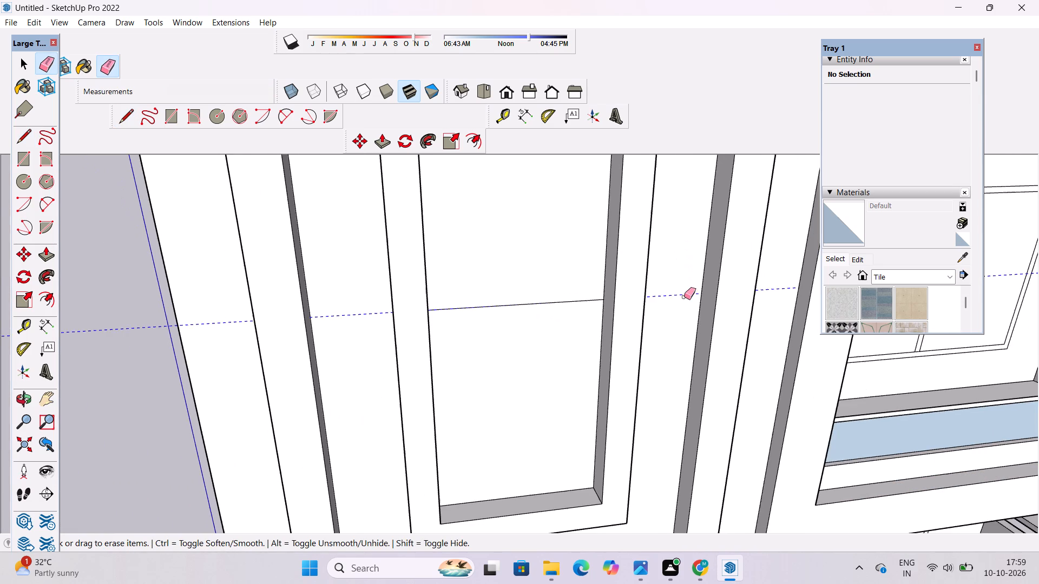
drag(684, 297, 684, 308)
key(space)
Examine the divided innermost panel, the surrounding frames and the arched door from several angles and distances.
key(o)
scroll(540, 314, down, 5)
drag(534, 384, 522, 336)
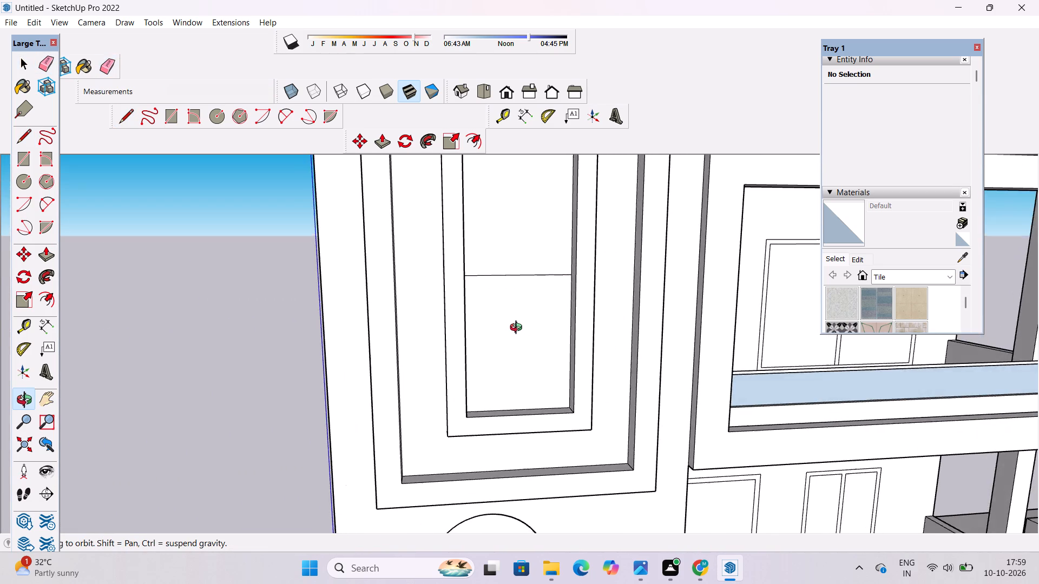
scroll(518, 329, down, 2)
shift+click(518, 327)
drag(520, 331, 514, 325)
scroll(504, 316, up, 2)
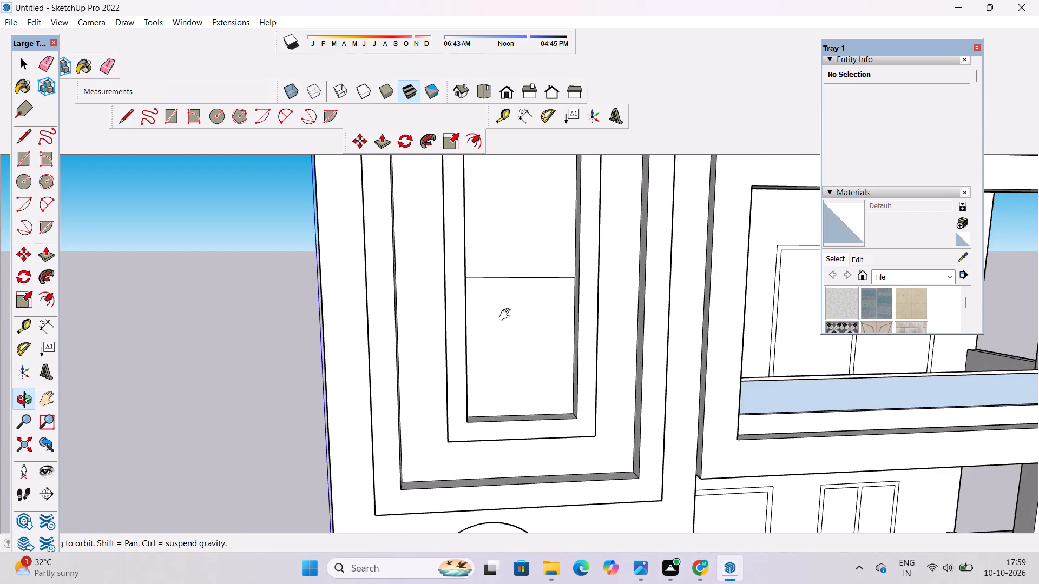
shift+drag(514, 311, 526, 347)
scroll(526, 344, down, 2)
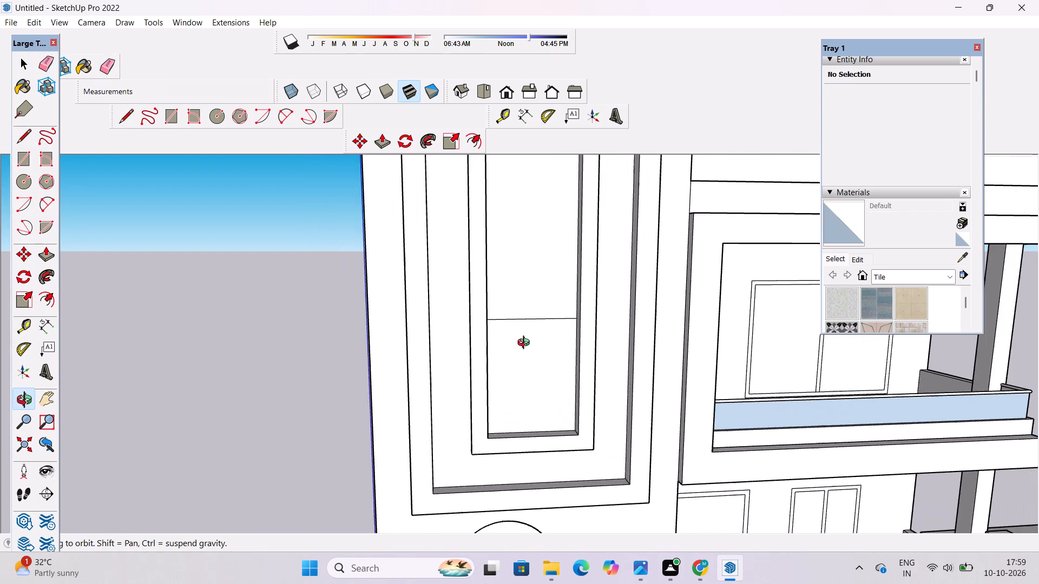
scroll(526, 344, up, 2)
shift+drag(529, 330, 518, 333)
shift+drag(518, 333, 540, 345)
drag(543, 344, 496, 349)
drag(498, 354, 528, 386)
drag(532, 387, 529, 379)
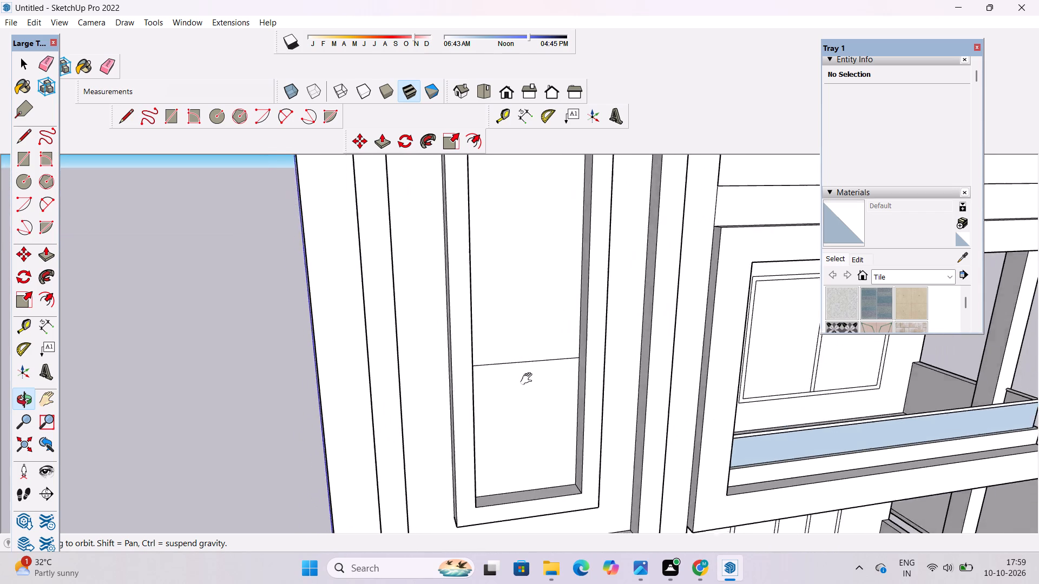
drag(529, 379, 495, 355)
scroll(484, 343, down, 5)
drag(522, 335, 473, 370)
drag(475, 394, 476, 340)
drag(455, 351, 485, 356)
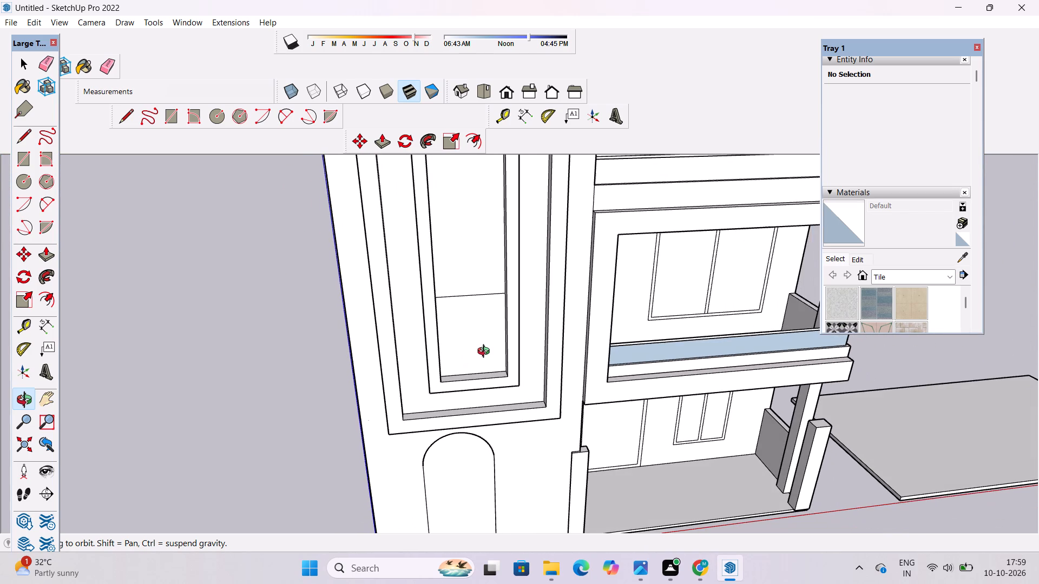
scroll(486, 353, up, 1)
scroll(485, 343, down, 1)
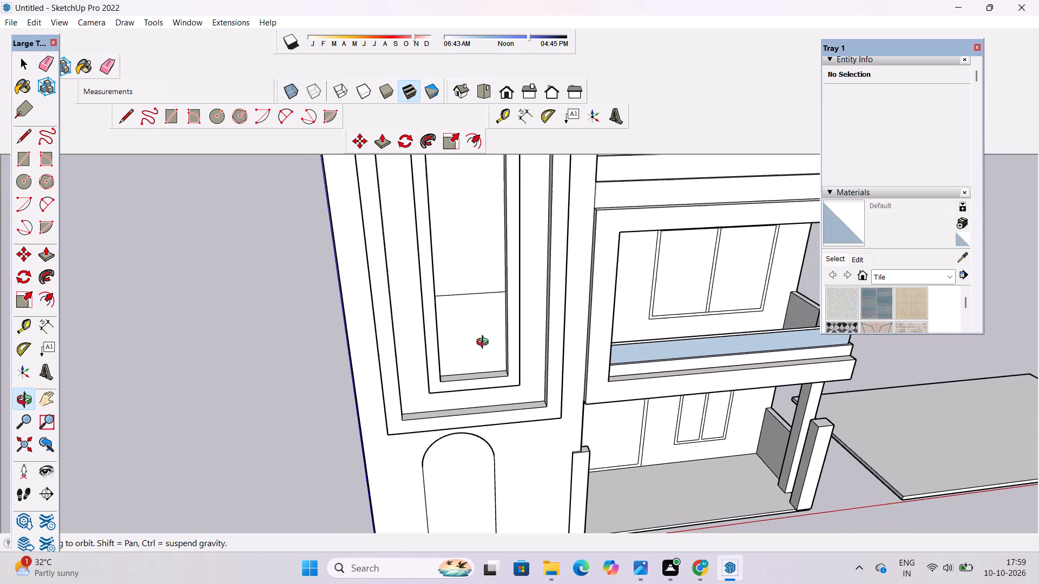
scroll(485, 343, down, 1)
drag(484, 340, 499, 353)
scroll(499, 342, down, 1)
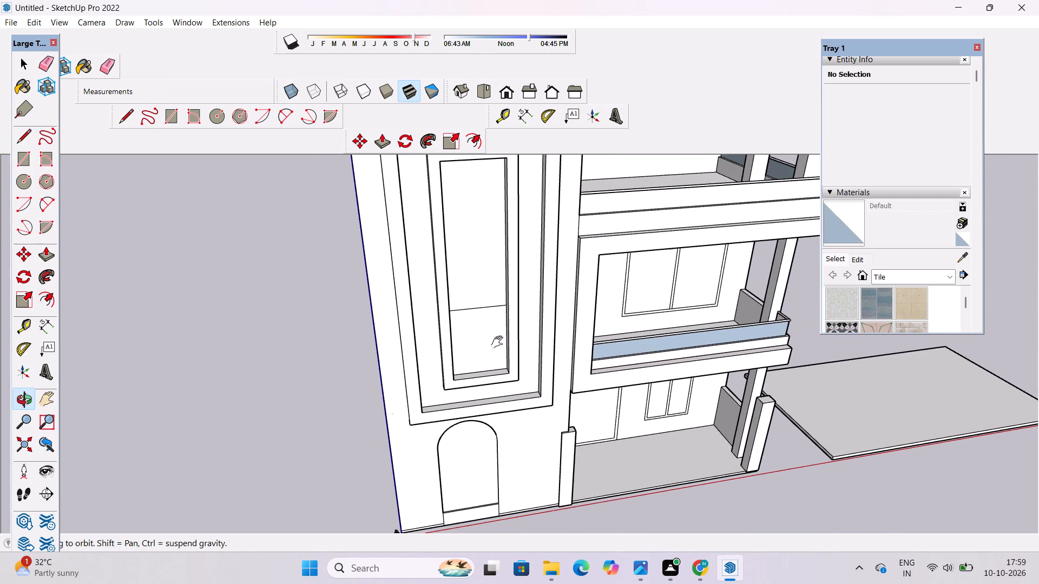
shift+drag(499, 342, 494, 351)
drag(494, 353, 471, 307)
scroll(470, 298, up, 4)
shift+drag(470, 301, 474, 356)
drag(465, 361, 458, 347)
scroll(454, 335, up, 5)
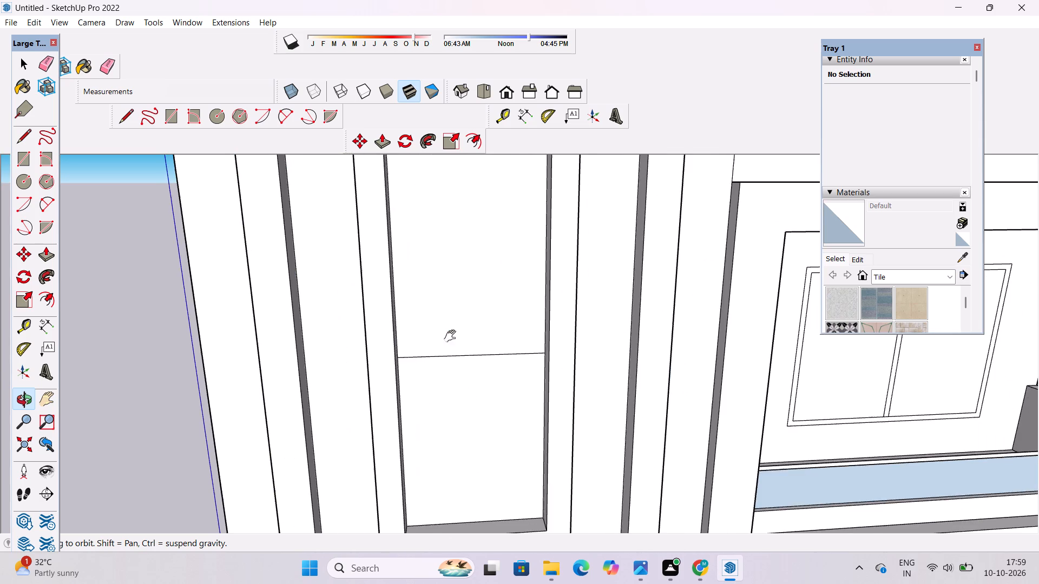
shift+drag(451, 364, 456, 351)
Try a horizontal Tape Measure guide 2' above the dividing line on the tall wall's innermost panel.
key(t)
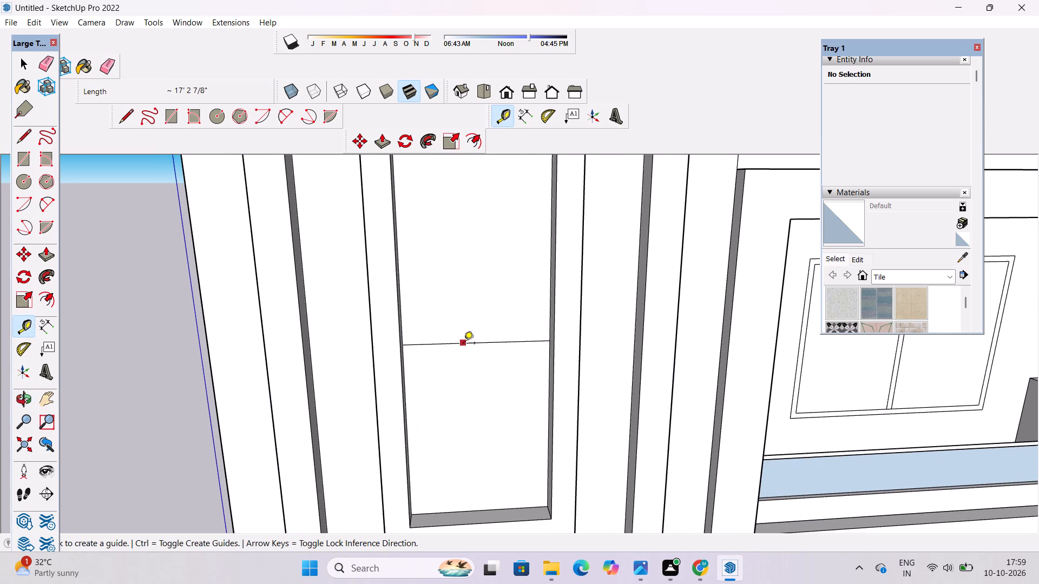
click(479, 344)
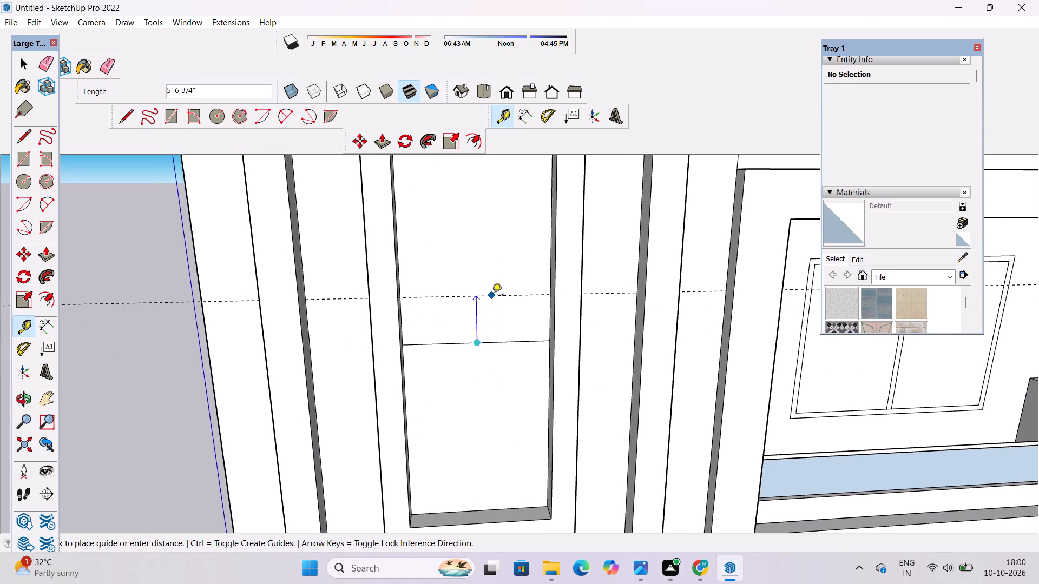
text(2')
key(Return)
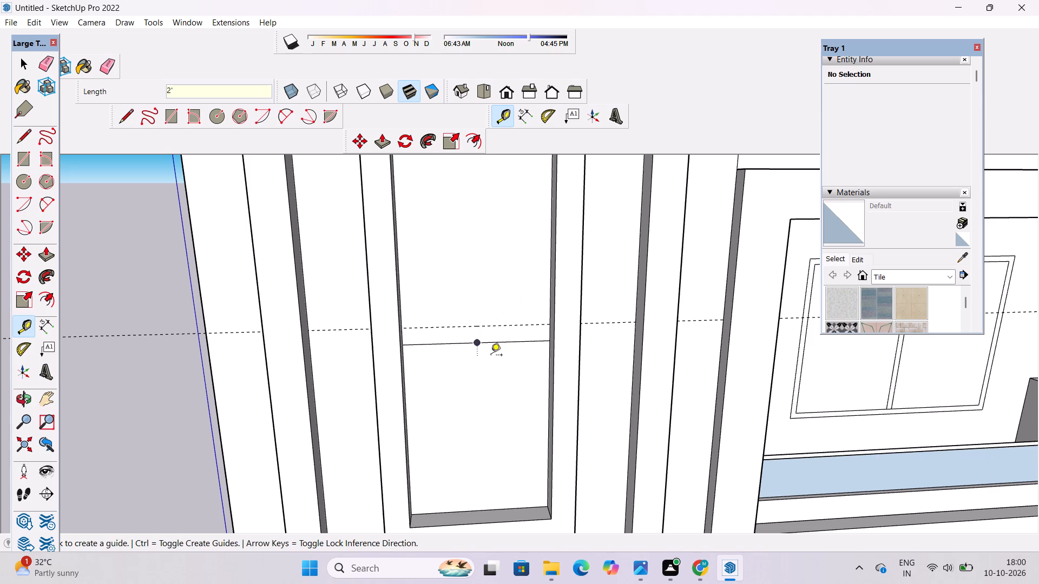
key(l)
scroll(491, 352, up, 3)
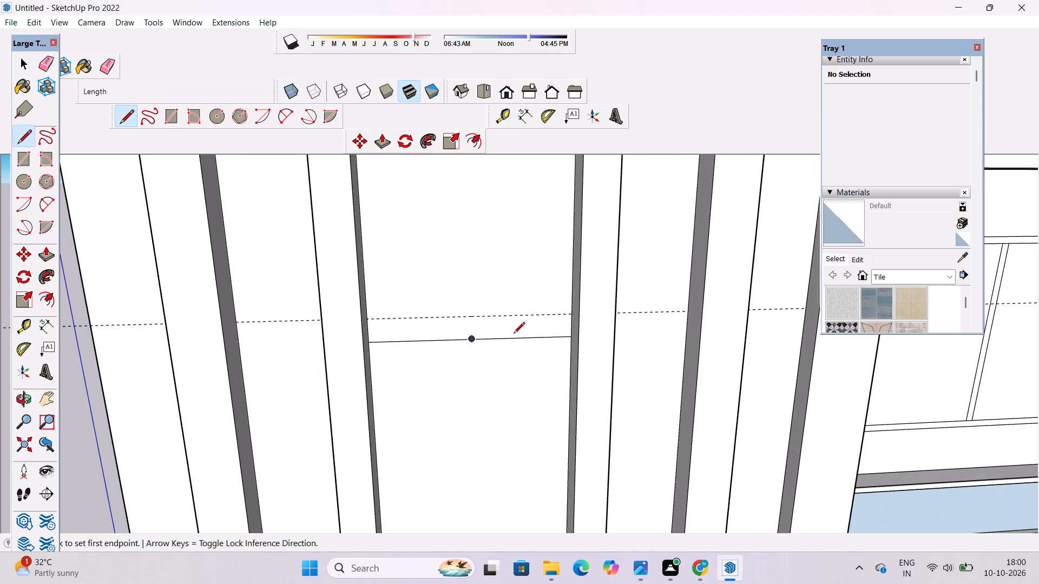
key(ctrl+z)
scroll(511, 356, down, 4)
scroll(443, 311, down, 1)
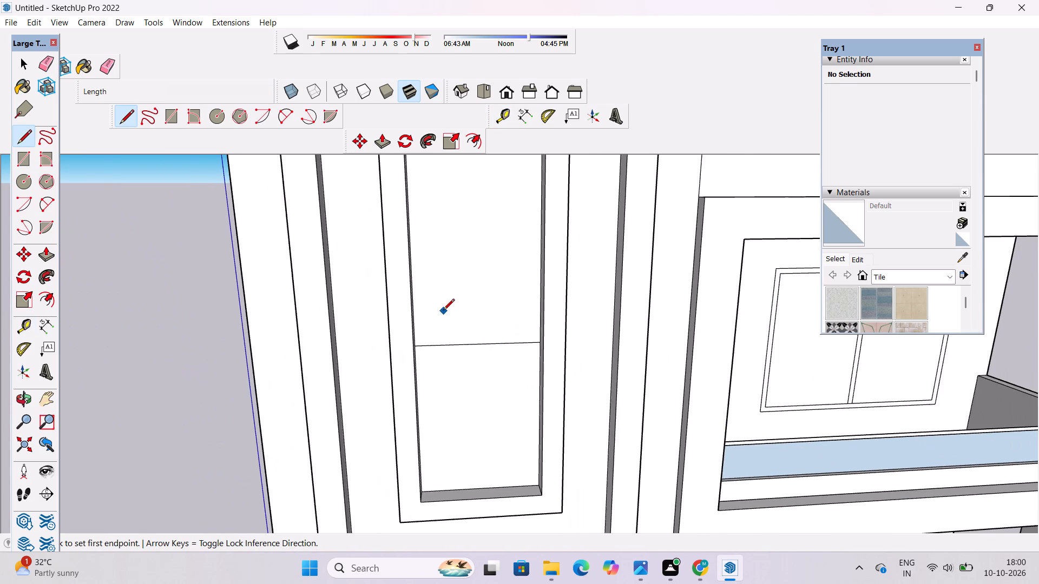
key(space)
Examine the tall framed wall, its divided panel and the adjoining balconies from the front, the side and lower viewpoints.
text(o)
shift+drag(472, 376, 462, 304)
shift+scroll(462, 302, down, 4)
click(462, 301)
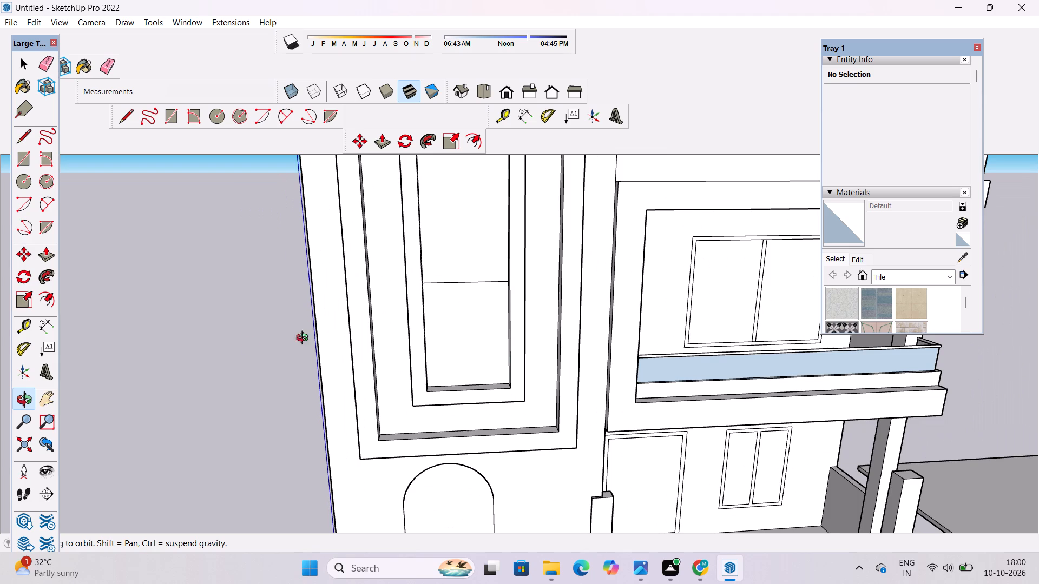
drag(253, 349, 323, 369)
scroll(333, 354, down, 5)
shift+drag(477, 346, 428, 367)
scroll(416, 378, up, 4)
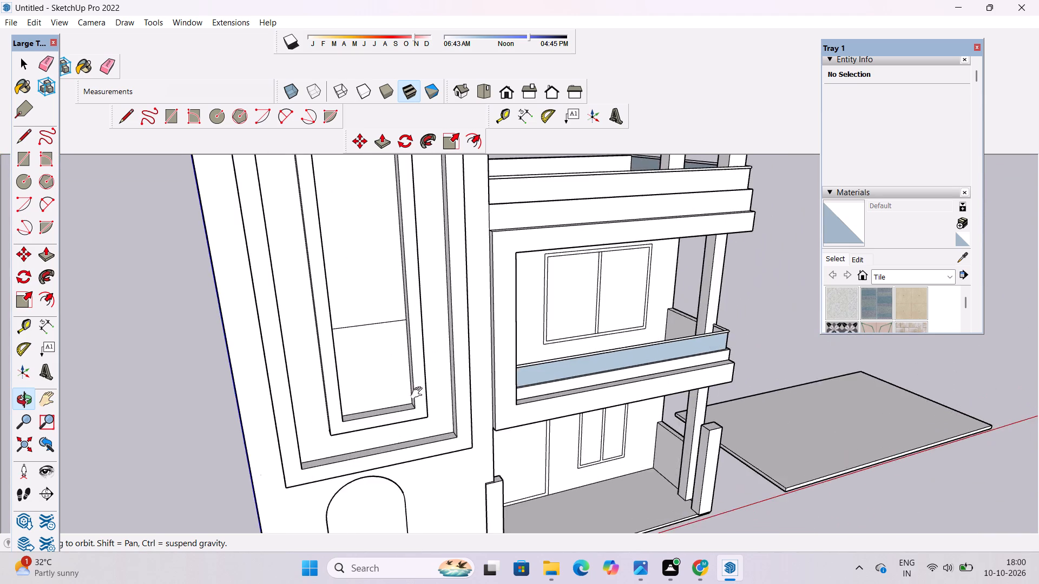
shift+drag(420, 395, 374, 408)
drag(365, 415, 295, 391)
scroll(273, 361, down, 4)
shift+drag(305, 331, 338, 389)
scroll(338, 389, up, 3)
drag(332, 406, 346, 371)
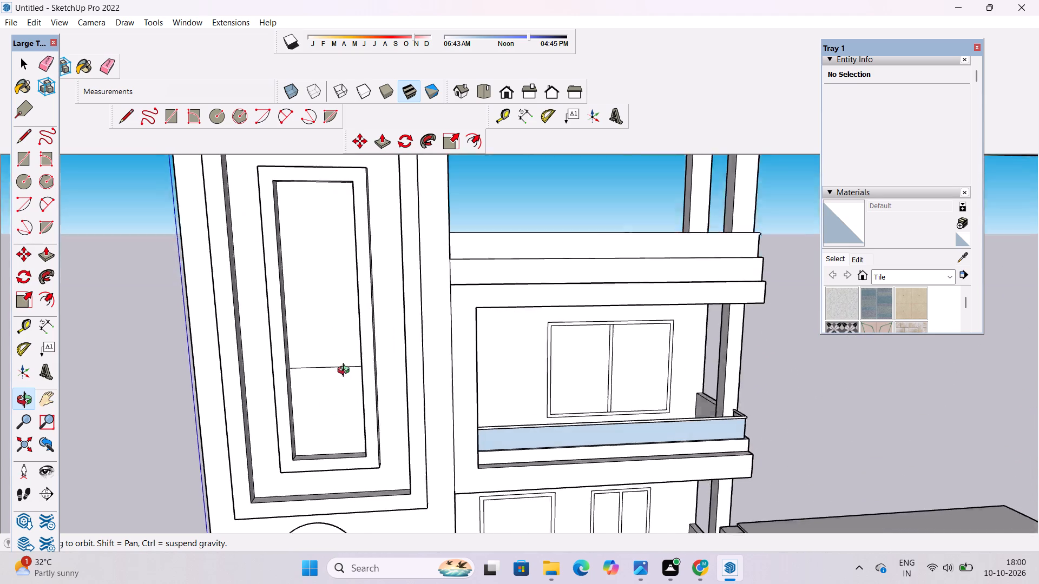
drag(346, 371, 349, 366)
scroll(298, 387, up, 2)
shift+drag(298, 383, 317, 355)
scroll(317, 355, down, 1)
drag(315, 356, 324, 371)
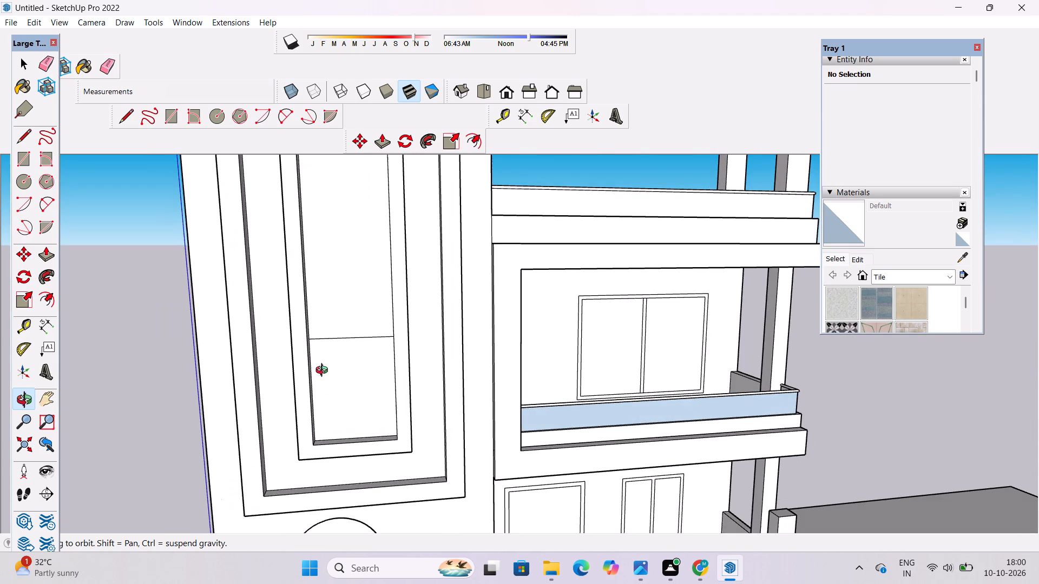
scroll(324, 371, down, 1)
drag(363, 348, 366, 353)
drag(360, 375, 472, 382)
drag(472, 382, 374, 403)
shift+drag(371, 401, 403, 427)
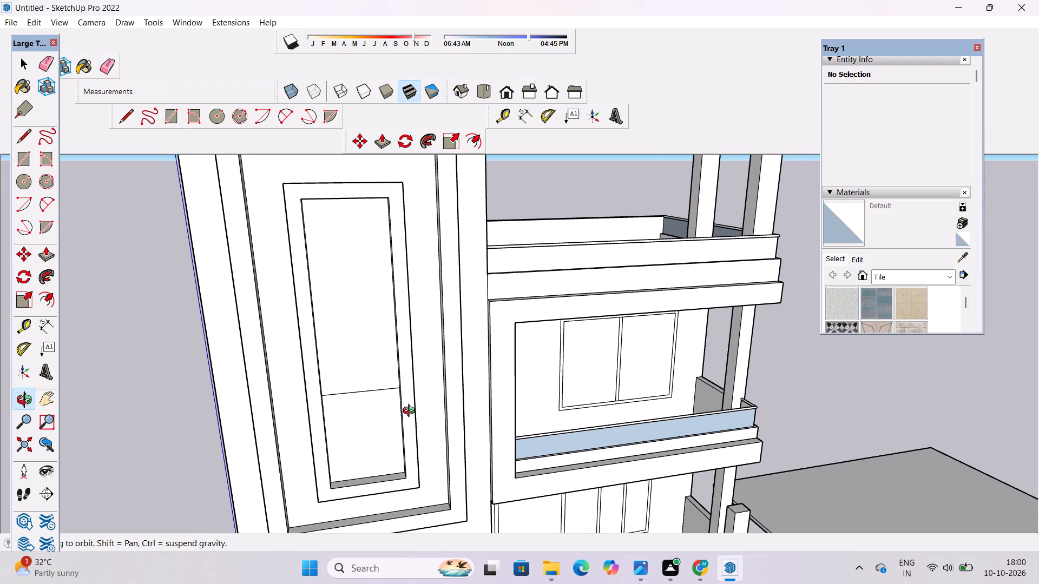
drag(346, 395, 469, 404)
shift+drag(466, 407, 507, 349)
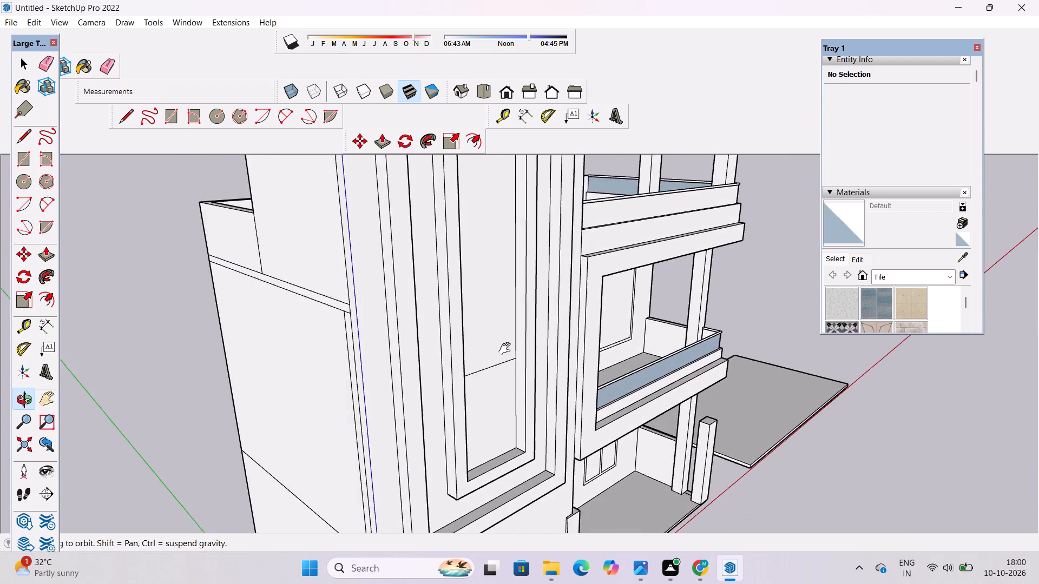
drag(510, 354, 511, 392)
scroll(511, 392, up, 3)
drag(531, 408, 448, 407)
shift+drag(427, 404, 510, 394)
drag(499, 399, 416, 369)
Examine the dividing line on the innermost panel up close.
scroll(386, 362, up, 3)
shift+drag(386, 362, 409, 419)
drag(409, 419, 426, 381)
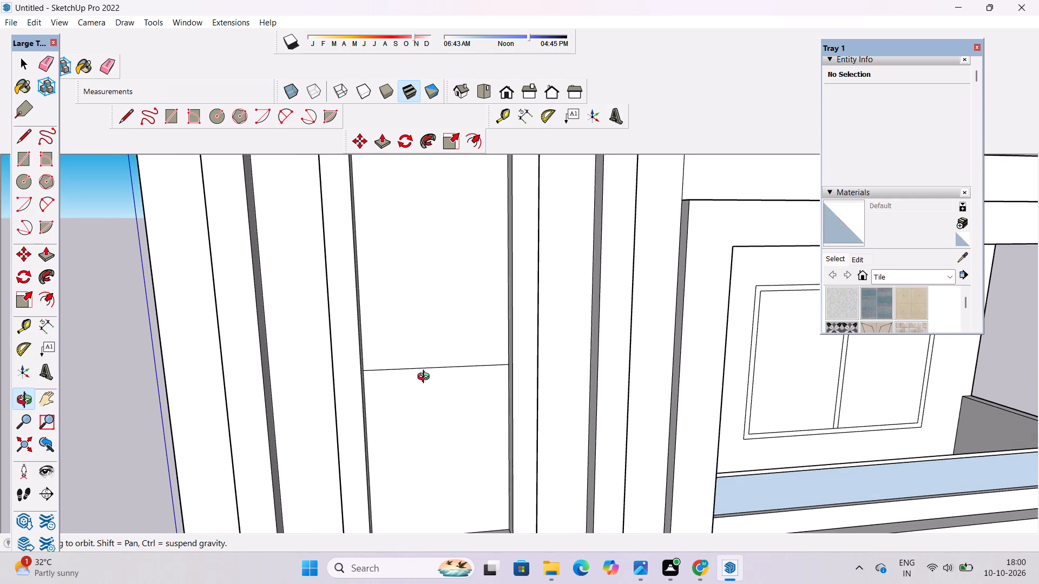
scroll(426, 377, down, 3)
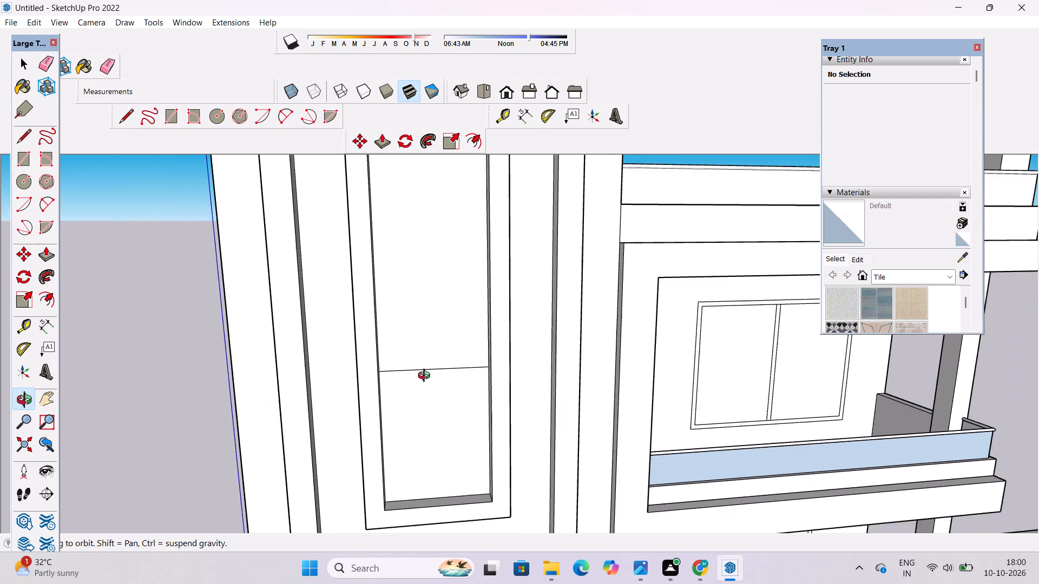
scroll(426, 377, up, 2)
drag(430, 373, 423, 376)
drag(423, 376, 429, 370)
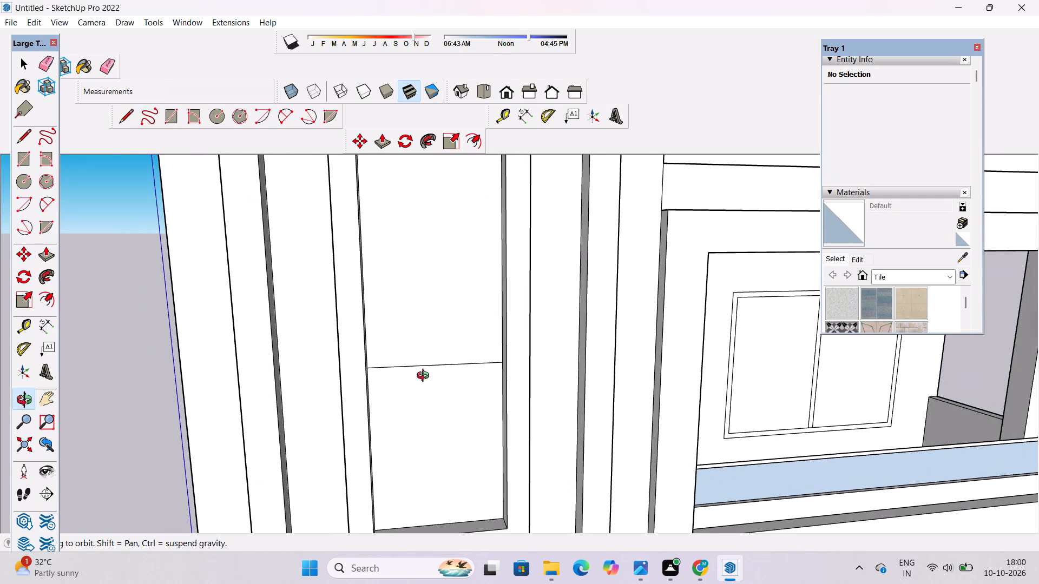
shift+drag(423, 383, 424, 365)
click(424, 364)
scroll(428, 368, up, 4)
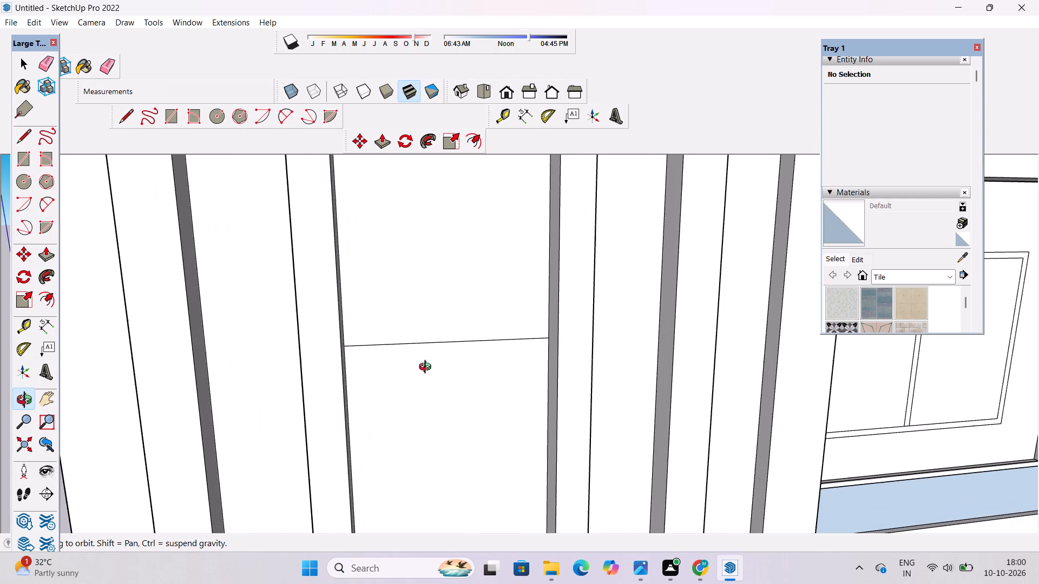
Examine the lower part of the tall wall's innermost panel and its dividing line up close from slightly different angles.
shift+drag(428, 368, 426, 349)
scroll(426, 349, down, 1)
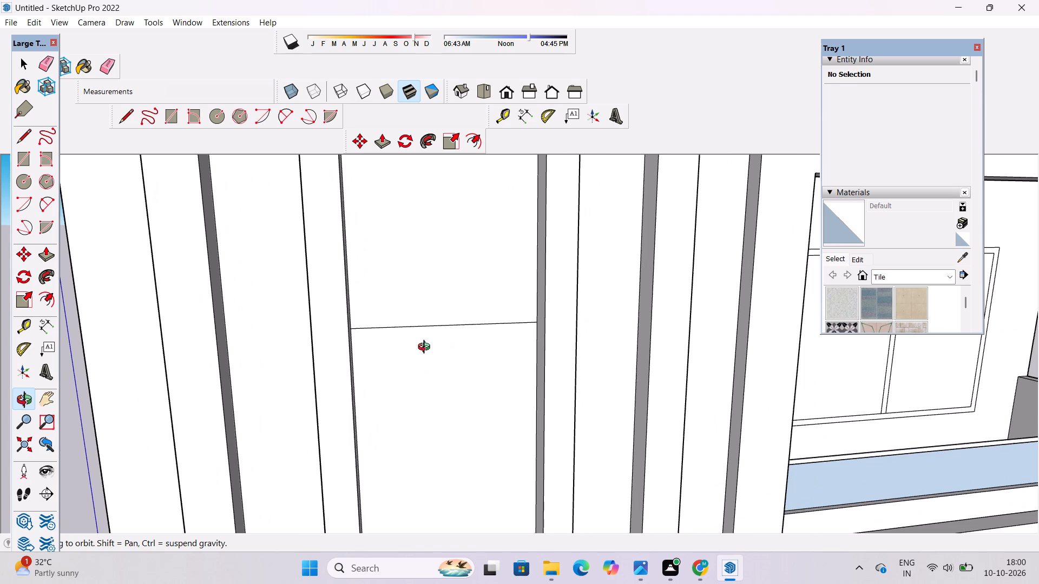
scroll(427, 350, down, 3)
shift+drag(443, 347, 445, 303)
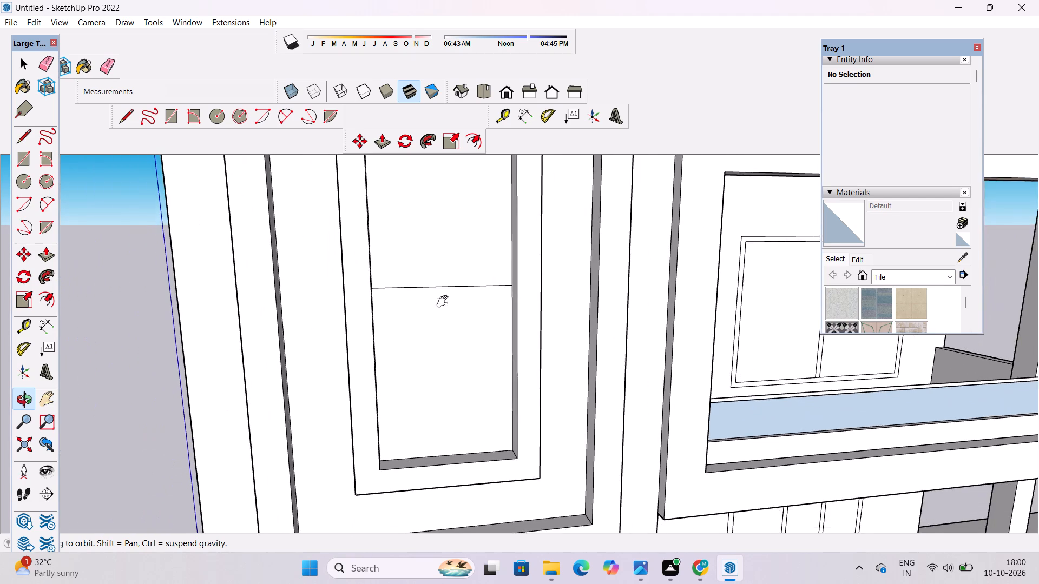
drag(445, 302, 411, 328)
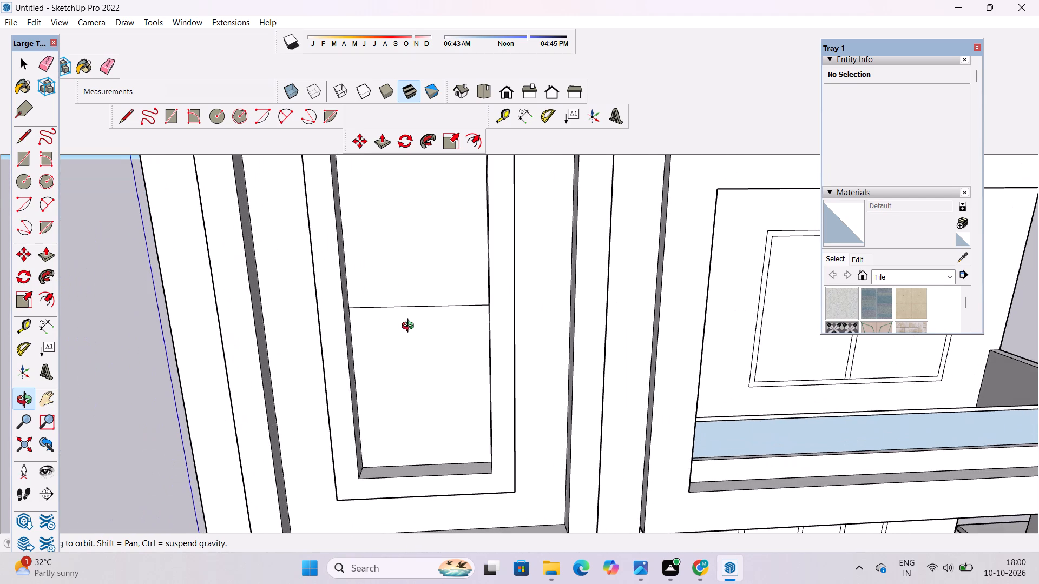
scroll(410, 327, up, 1)
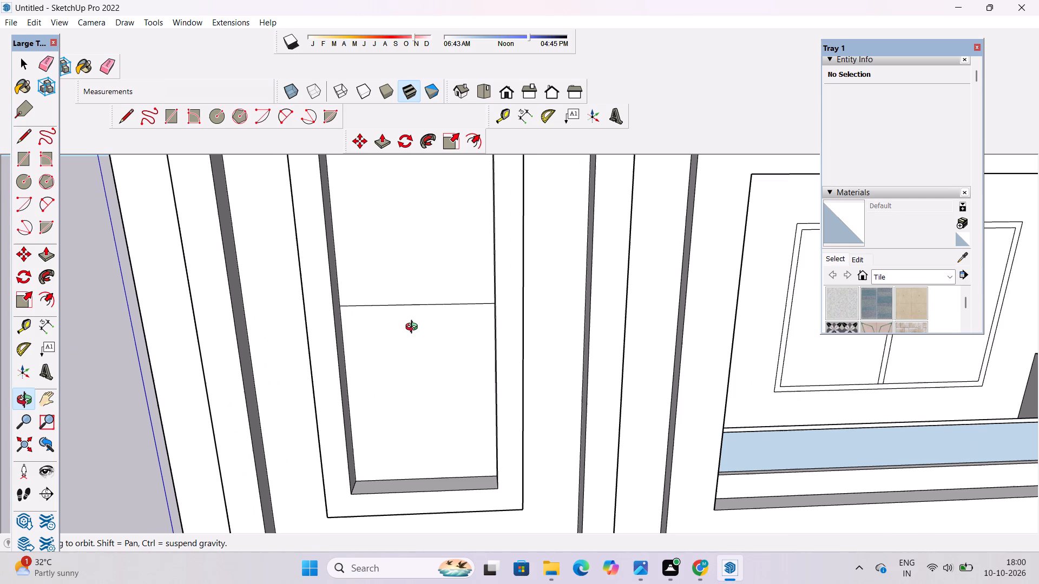
scroll(415, 329, down, 1)
shift+drag(431, 320, 432, 343)
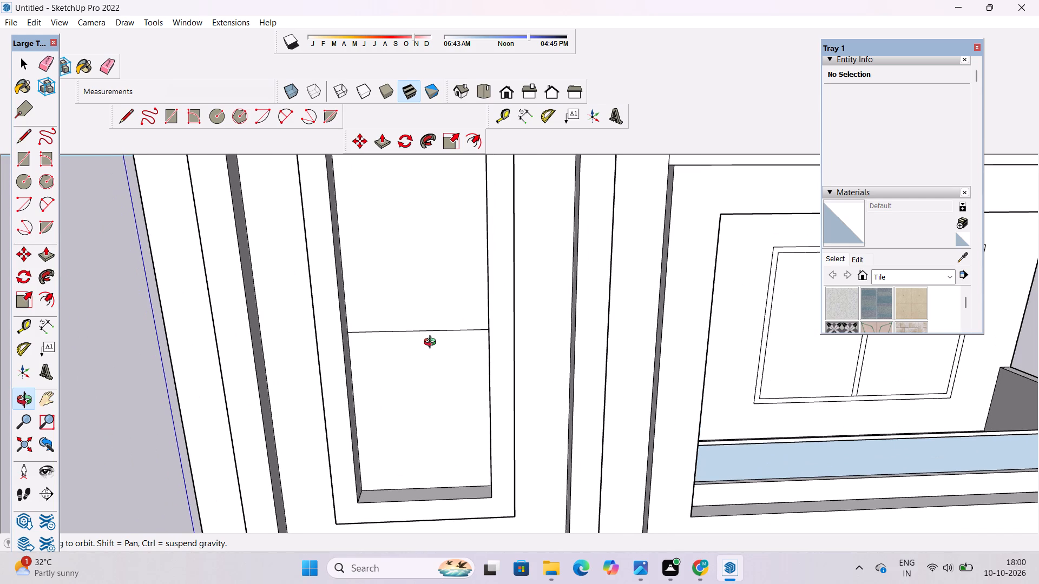
scroll(432, 343, up, 1)
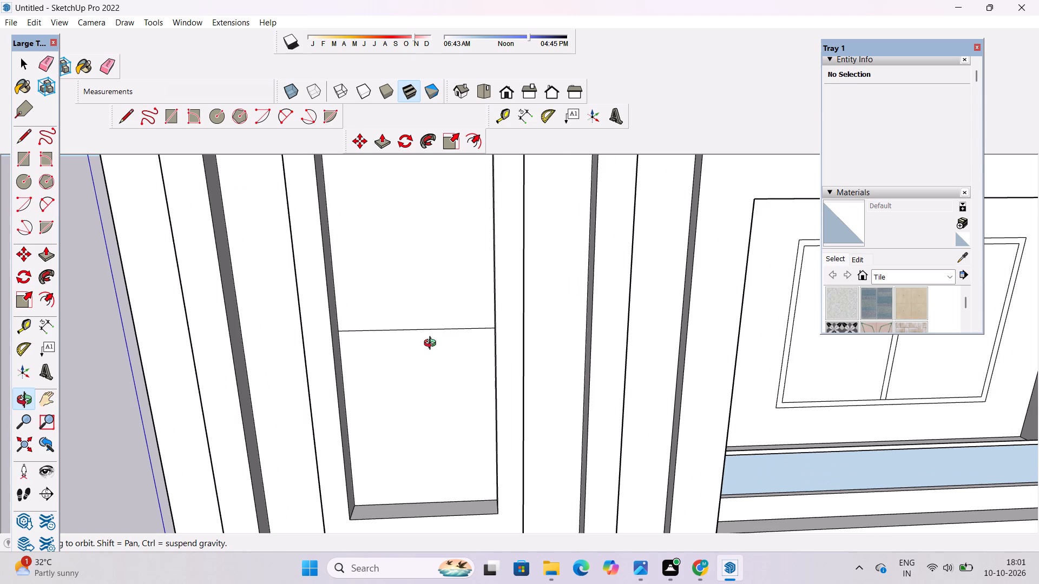
scroll(432, 344, down, 2)
shift+drag(454, 383, 454, 370)
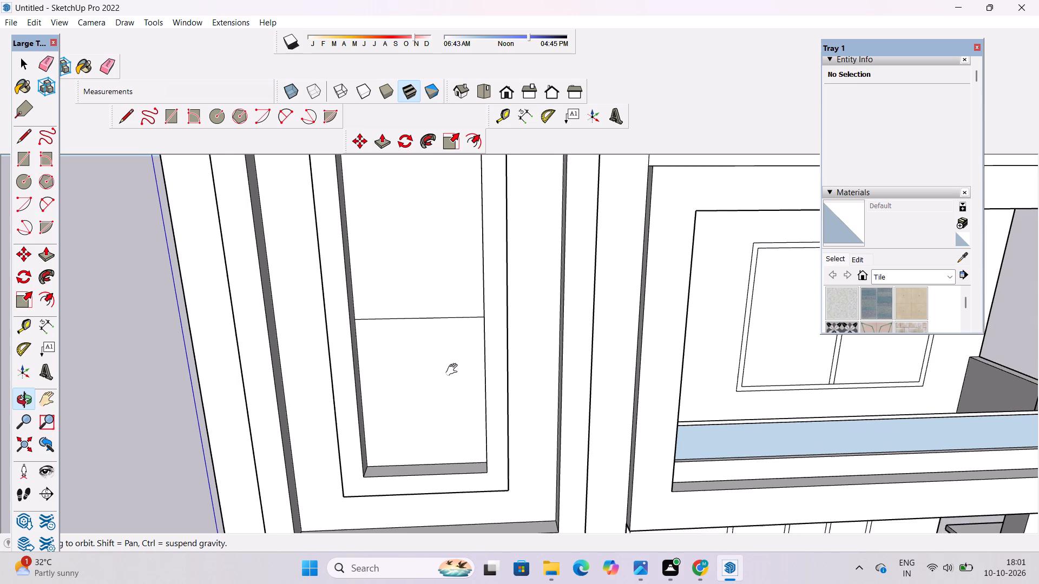
drag(454, 370, 464, 378)
scroll(442, 375, down, 1)
shift+click(442, 374)
scroll(442, 375, up, 1)
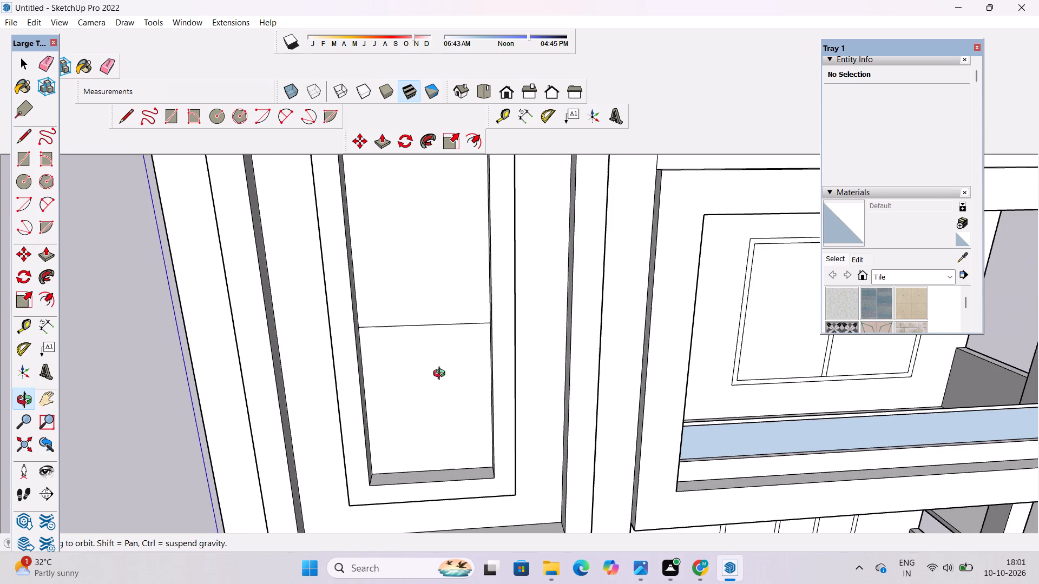
shift+drag(442, 375, 447, 399)
drag(447, 399, 453, 367)
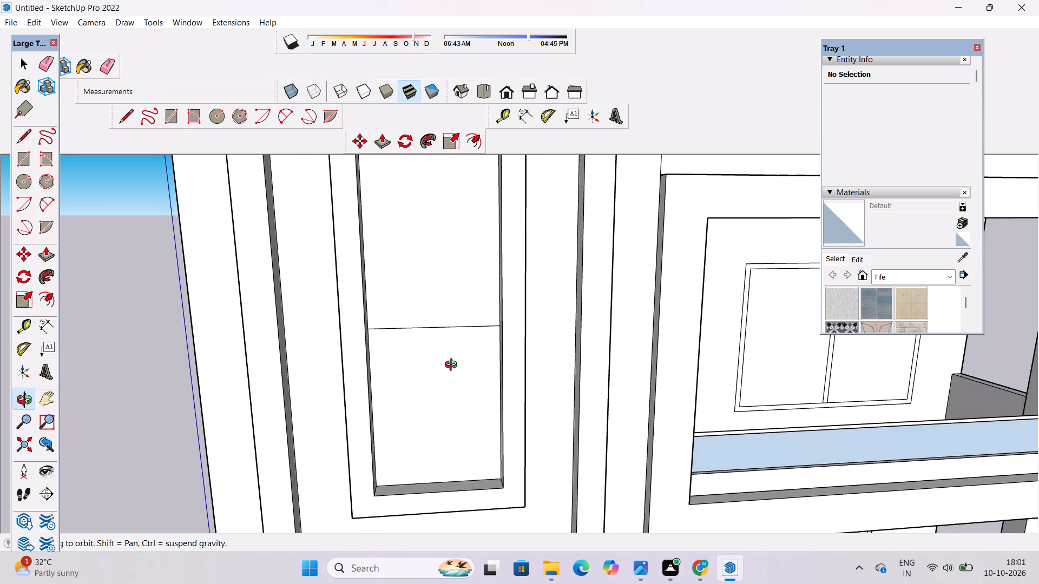
Examine the tall wall's nested frames and divided panel together with the adjoining balconies from the front and the side.
scroll(431, 295, down, 1)
shift+drag(433, 319, 443, 376)
shift+drag(443, 376, 350, 380)
shift+scroll(350, 380, down, 5)
shift+drag(351, 378, 362, 399)
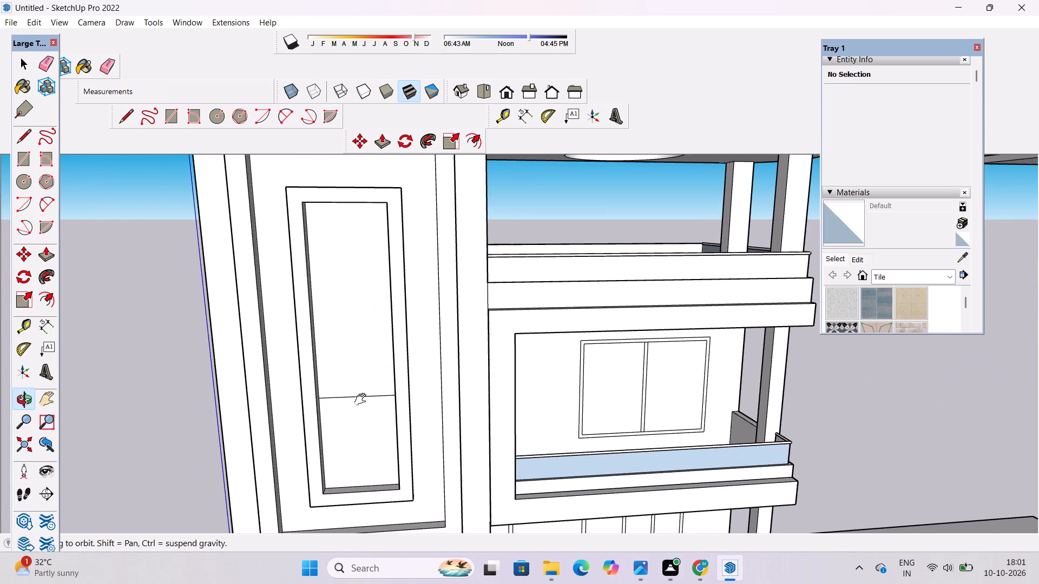
shift+click(363, 400)
drag(370, 390, 374, 383)
click(374, 383)
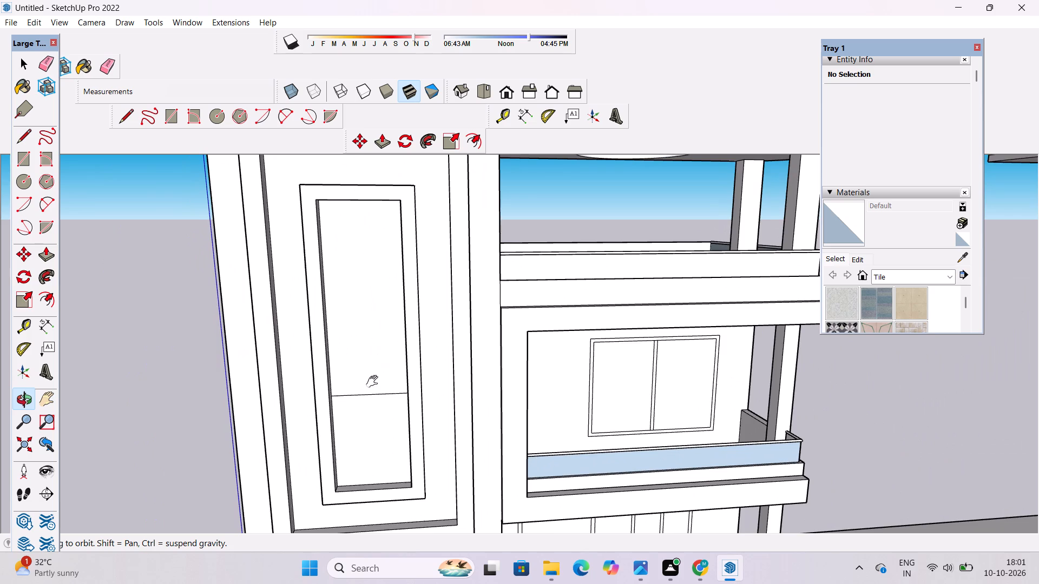
shift+drag(374, 382, 378, 359)
drag(378, 359, 387, 374)
shift+drag(387, 374, 387, 366)
scroll(378, 365, down, 4)
drag(377, 368, 408, 354)
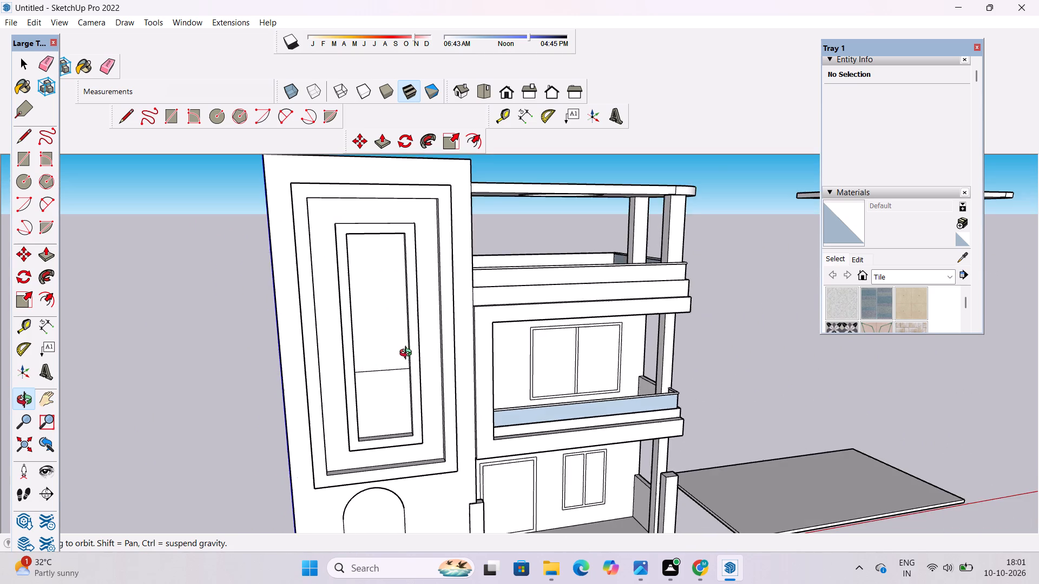
scroll(408, 354, up, 4)
shift+drag(408, 356, 418, 387)
drag(418, 387, 320, 388)
shift+click(320, 385)
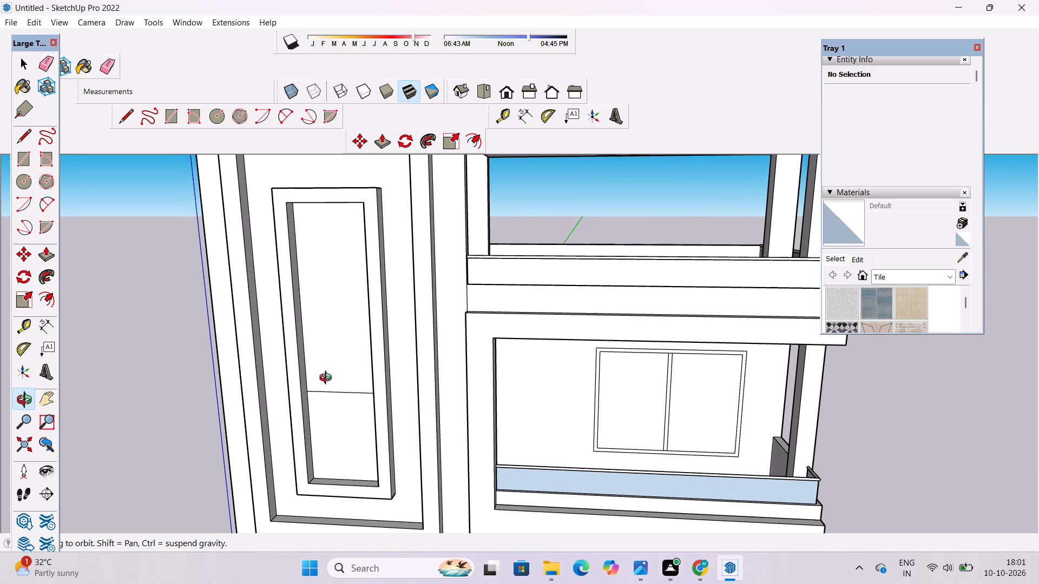
scroll(328, 379, down, 1)
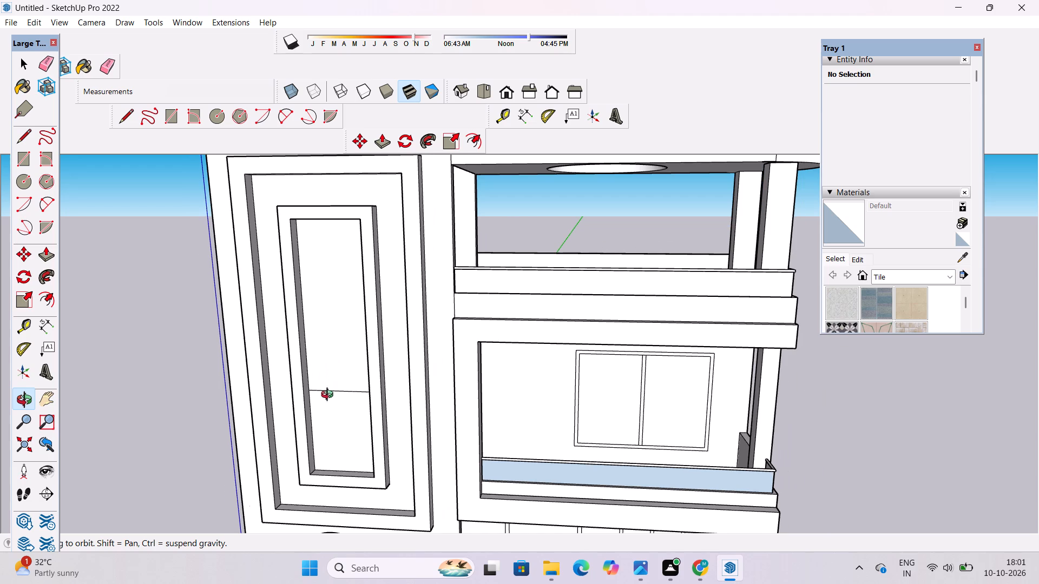
shift+drag(330, 399, 358, 434)
drag(359, 436, 397, 442)
shift+drag(389, 449, 395, 429)
drag(382, 436, 389, 442)
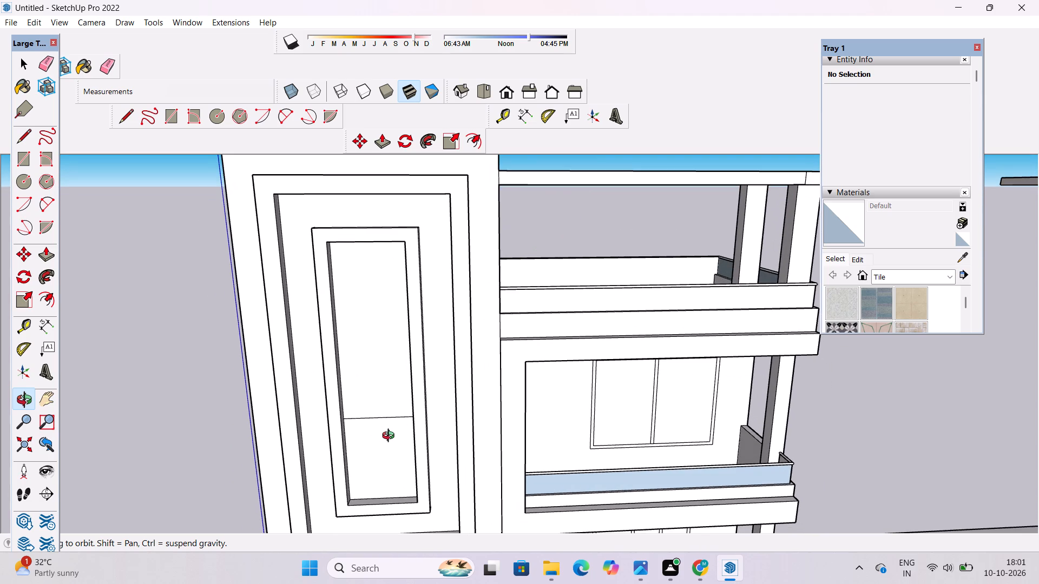
scroll(390, 434, down, 1)
shift+drag(390, 434, 391, 448)
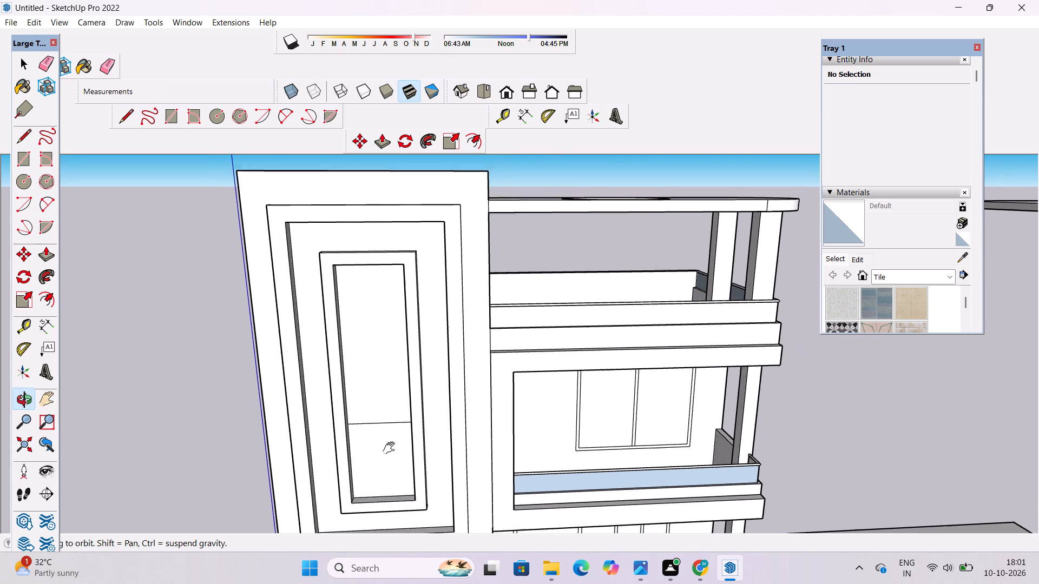
shift+drag(391, 448, 392, 450)
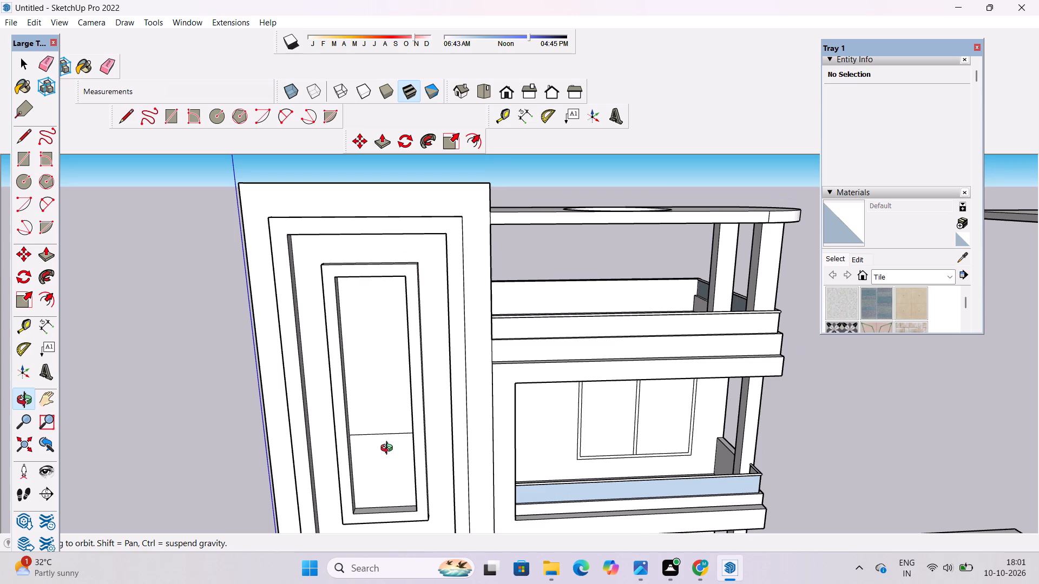
scroll(389, 448, down, 1)
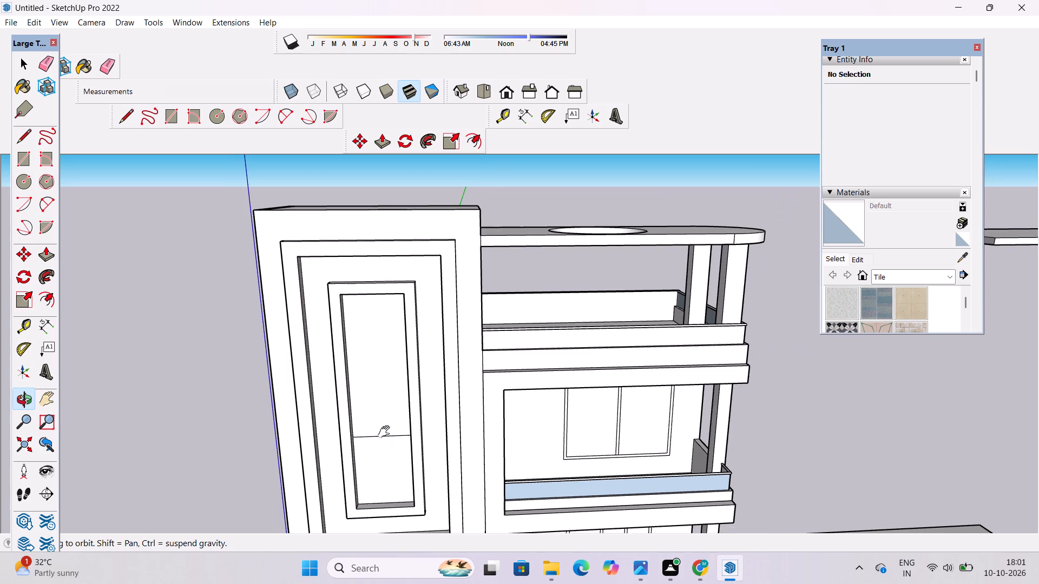
shift+drag(386, 432, 388, 449)
drag(382, 467, 394, 427)
click(394, 427)
Examine the divided innermost panel and its surrounding frames from raised and oblique viewpoints, near and far.
scroll(417, 424, up, 3)
drag(402, 426, 438, 443)
shift+drag(424, 439, 422, 420)
drag(422, 420, 439, 427)
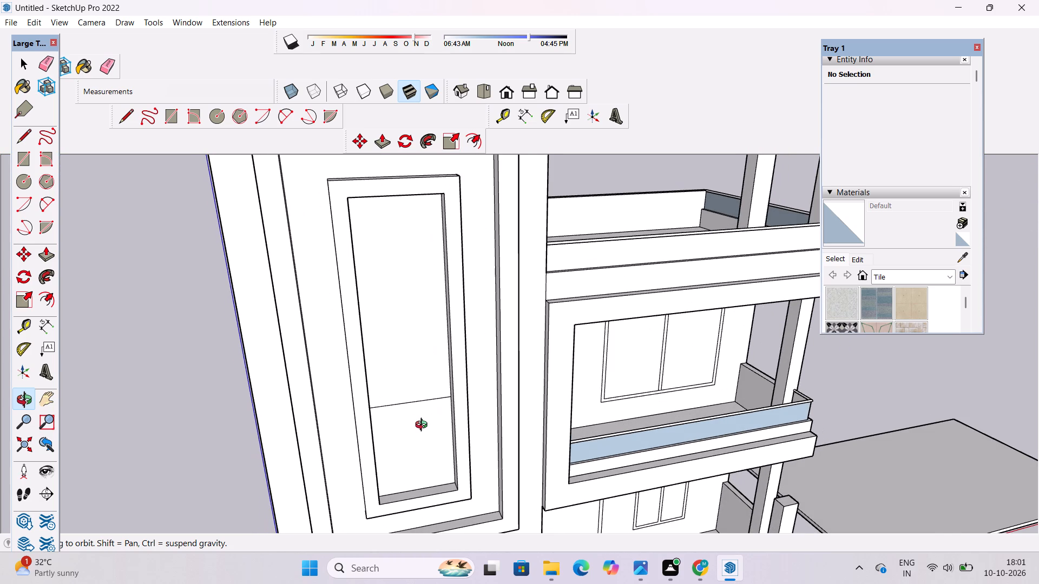
scroll(424, 426, down, 1)
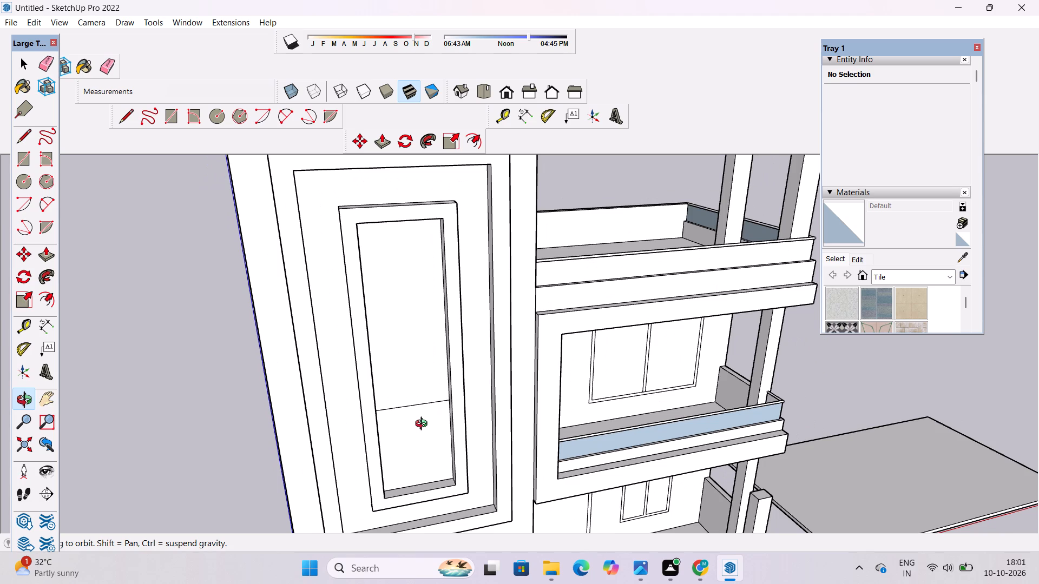
scroll(424, 422, down, 4)
scroll(424, 422, up, 4)
shift+drag(426, 414, 426, 352)
shift+drag(426, 352, 426, 391)
drag(430, 391, 382, 400)
drag(380, 398, 399, 433)
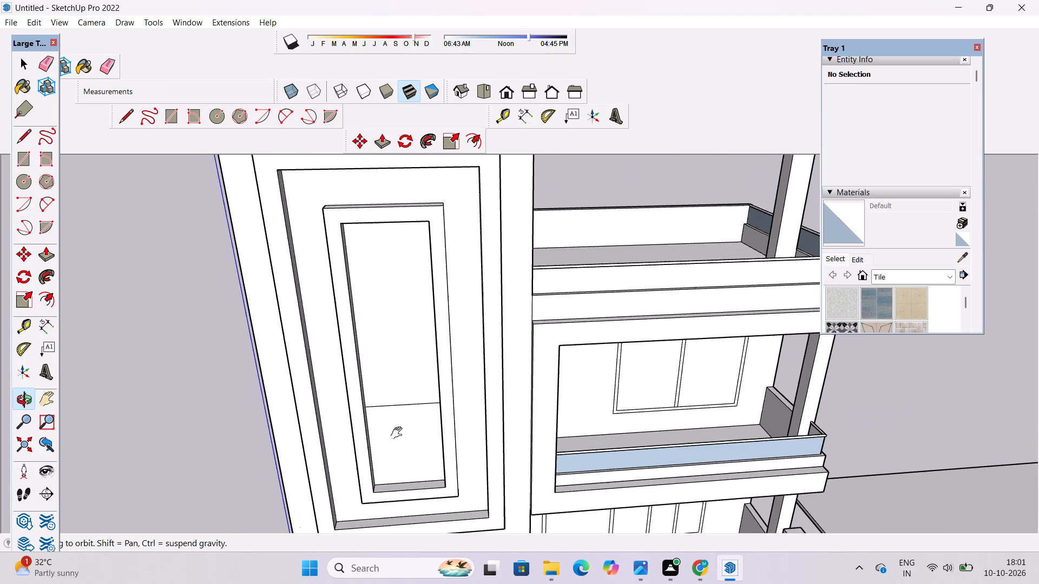
drag(399, 433, 399, 435)
drag(399, 435, 404, 409)
scroll(404, 402, up, 4)
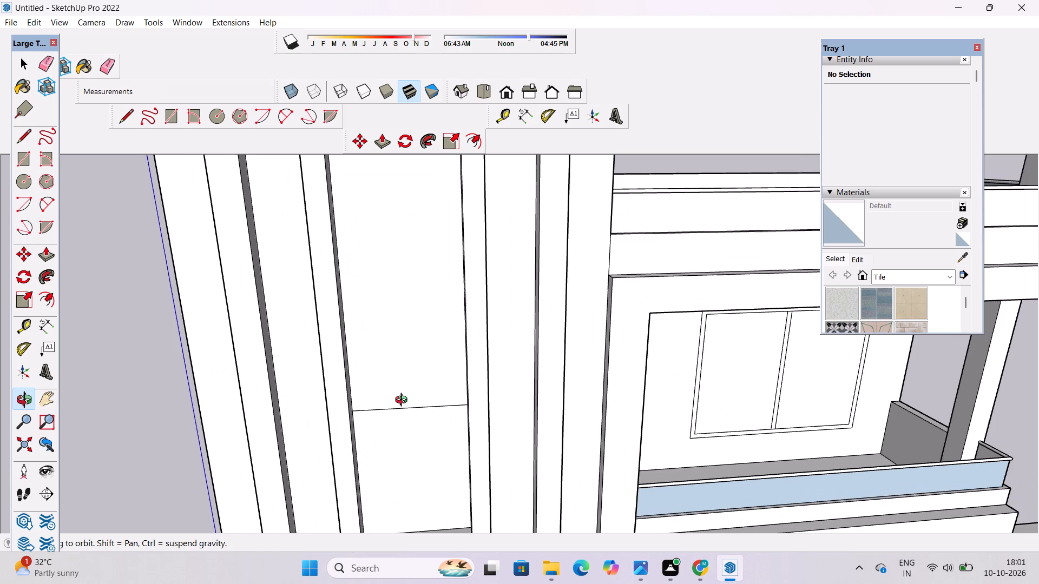
scroll(404, 401, down, 2)
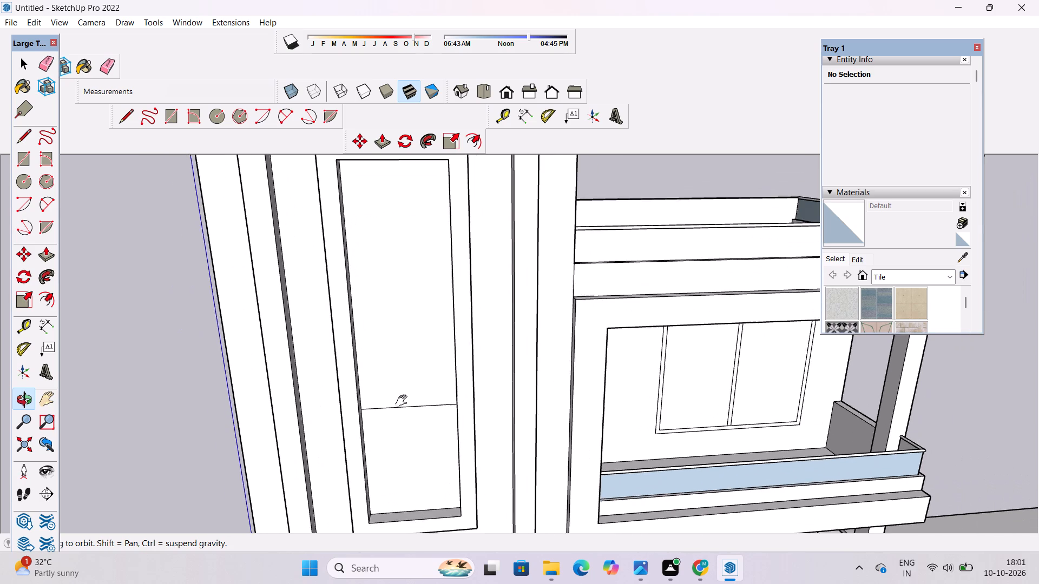
shift+click(404, 404)
shift+drag(405, 408, 415, 344)
shift+drag(416, 343, 448, 362)
scroll(470, 388, down, 3)
shift+drag(470, 384, 468, 419)
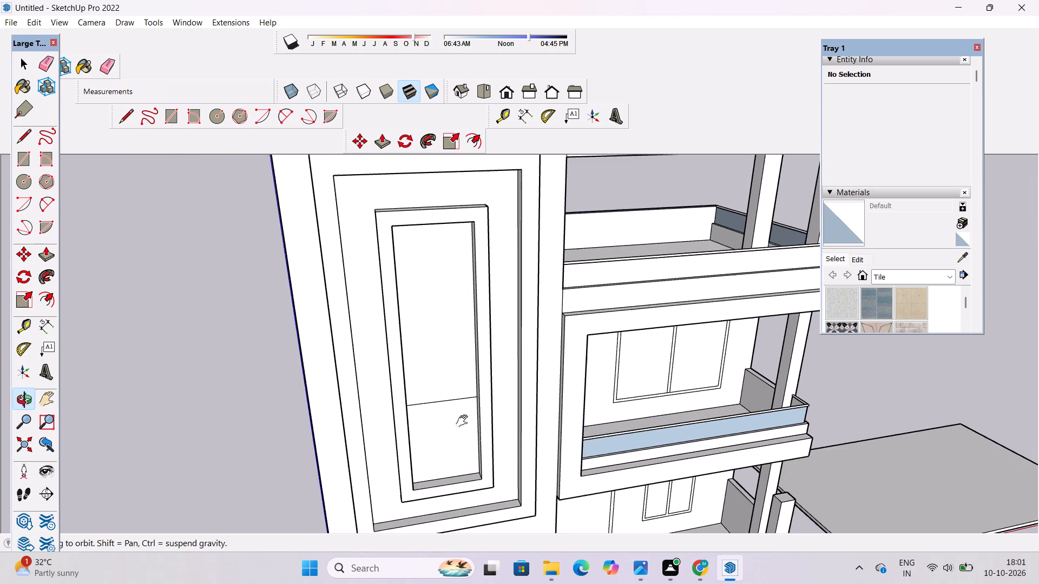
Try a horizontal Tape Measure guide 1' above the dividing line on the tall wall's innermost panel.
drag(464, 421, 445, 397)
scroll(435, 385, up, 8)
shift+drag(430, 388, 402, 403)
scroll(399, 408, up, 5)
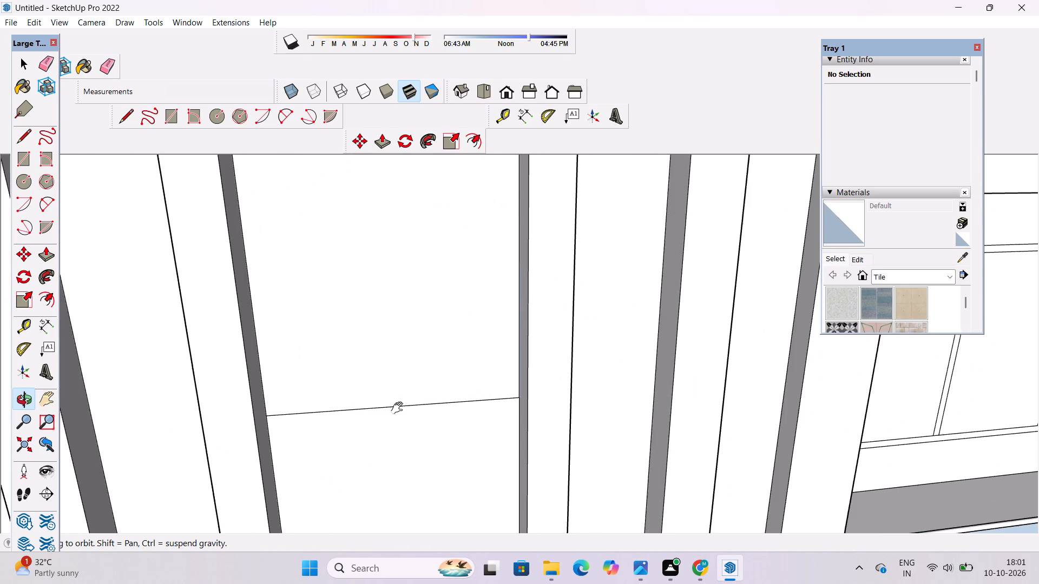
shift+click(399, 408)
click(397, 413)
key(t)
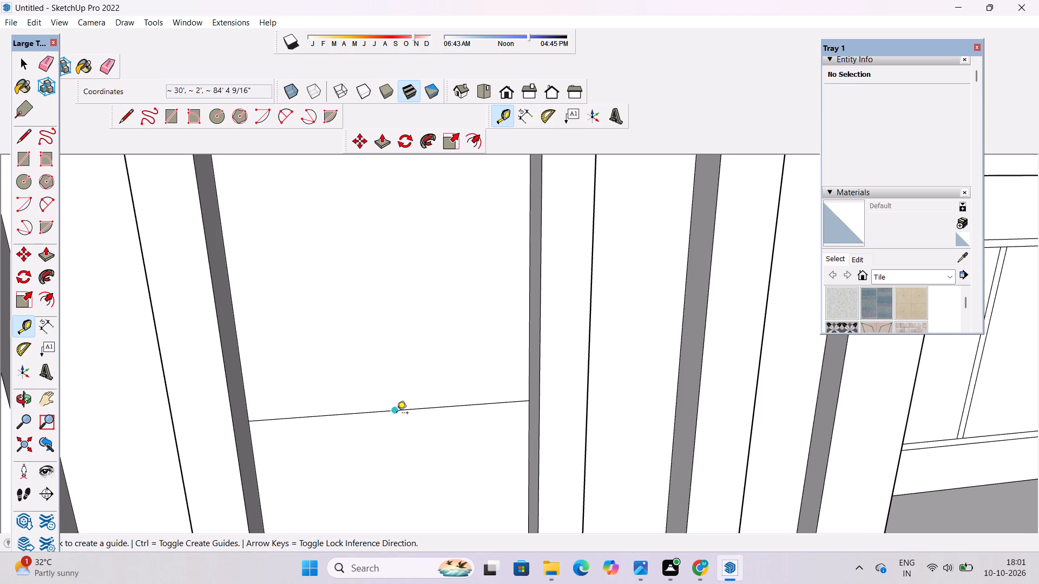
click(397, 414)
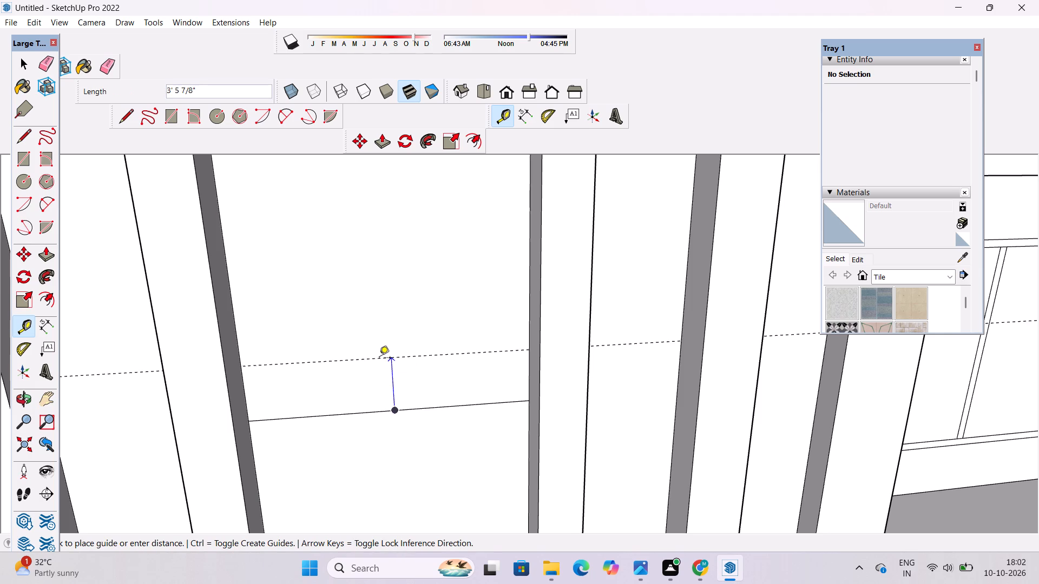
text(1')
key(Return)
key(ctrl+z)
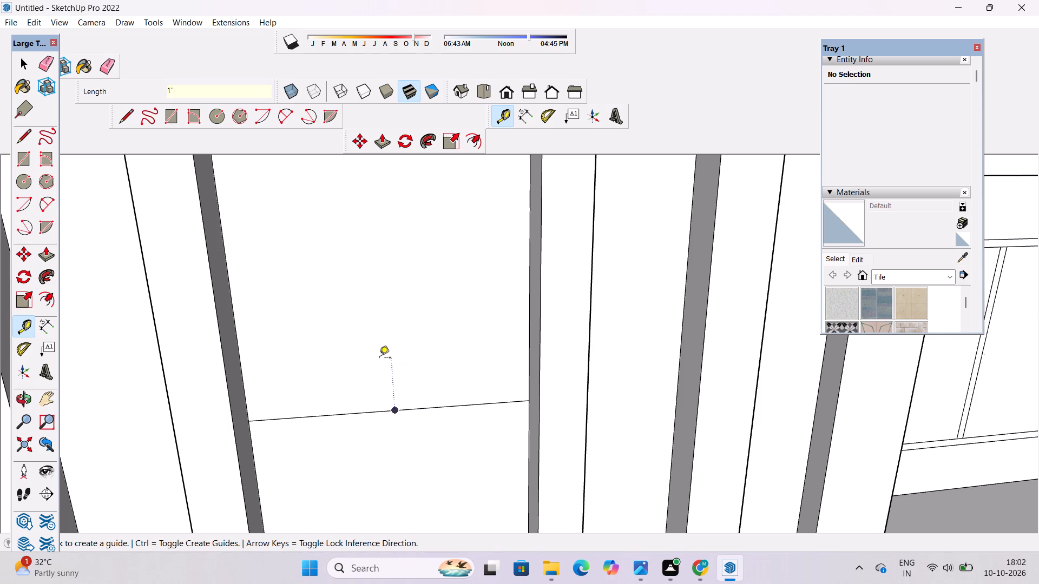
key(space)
Examine the dividing line, the nested frames, the arched door and the balconies from close-up and whole-facade viewpoints.
text(o)
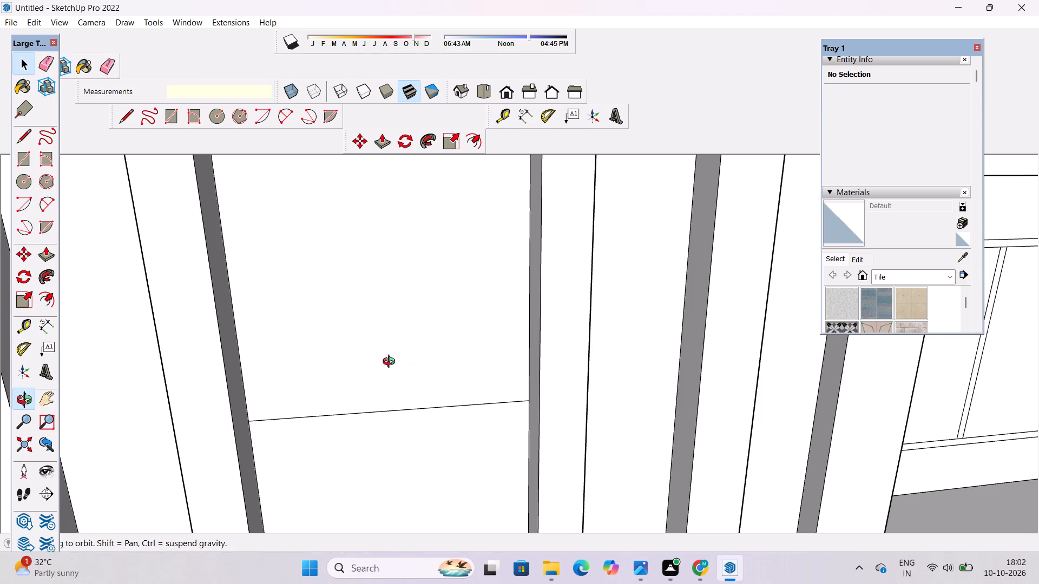
shift+click(310, 415)
drag(314, 411, 376, 406)
shift+drag(375, 409, 387, 386)
scroll(389, 383, down, 3)
shift+drag(388, 399, 387, 410)
drag(383, 430, 383, 398)
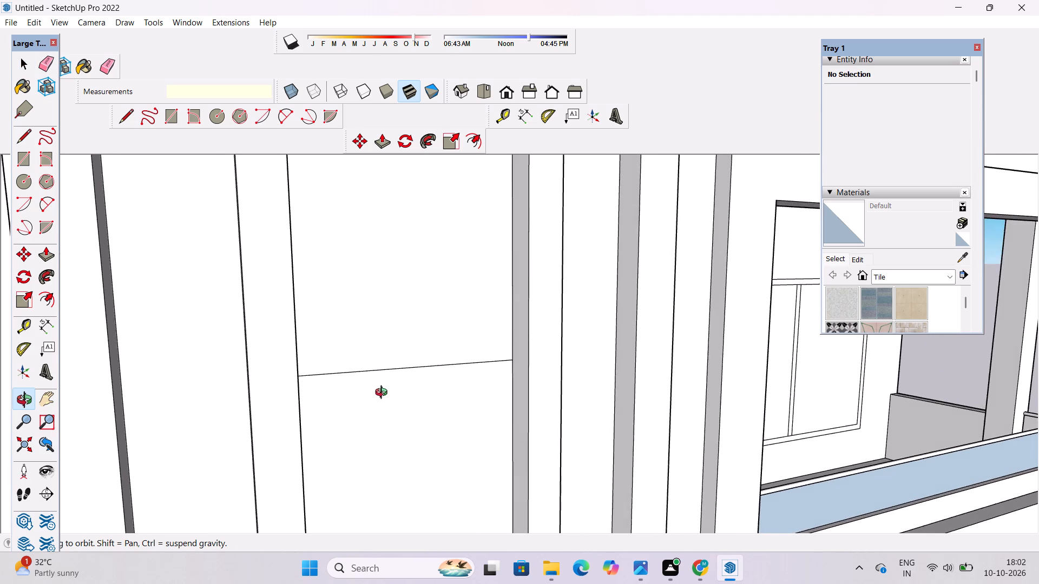
scroll(382, 395, up, 1)
shift+scroll(380, 396, down, 3)
shift+drag(385, 447, 380, 387)
scroll(380, 366, down, 7)
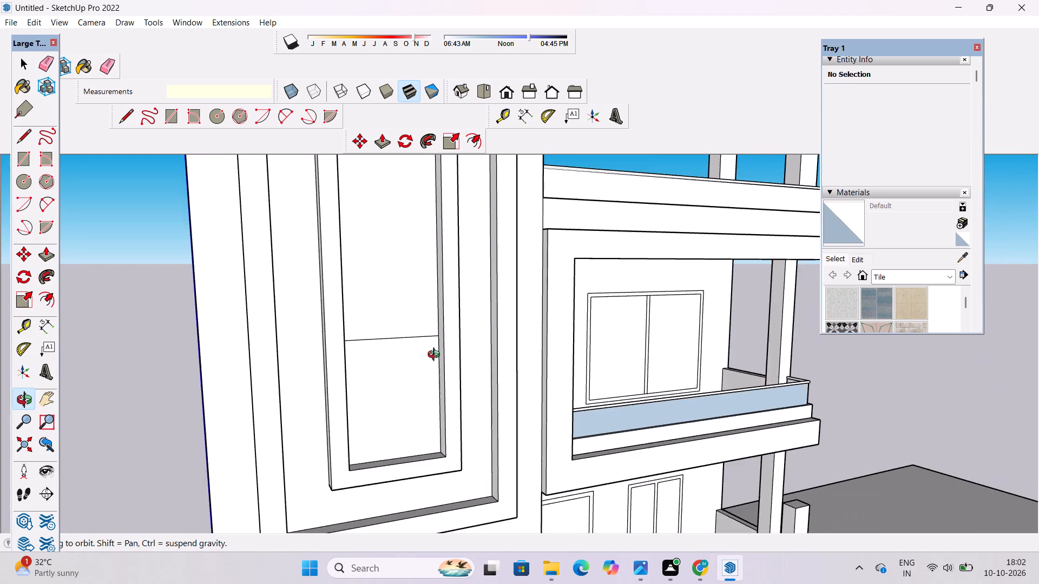
drag(436, 356, 382, 391)
shift+drag(374, 406, 391, 344)
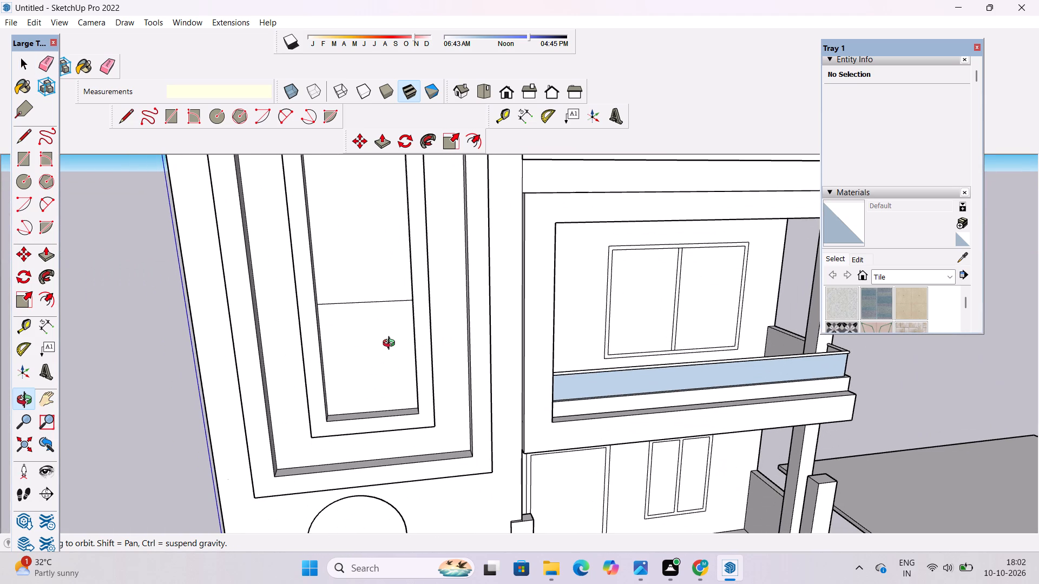
scroll(325, 361, down, 2)
shift+drag(325, 361, 325, 369)
drag(325, 369, 329, 376)
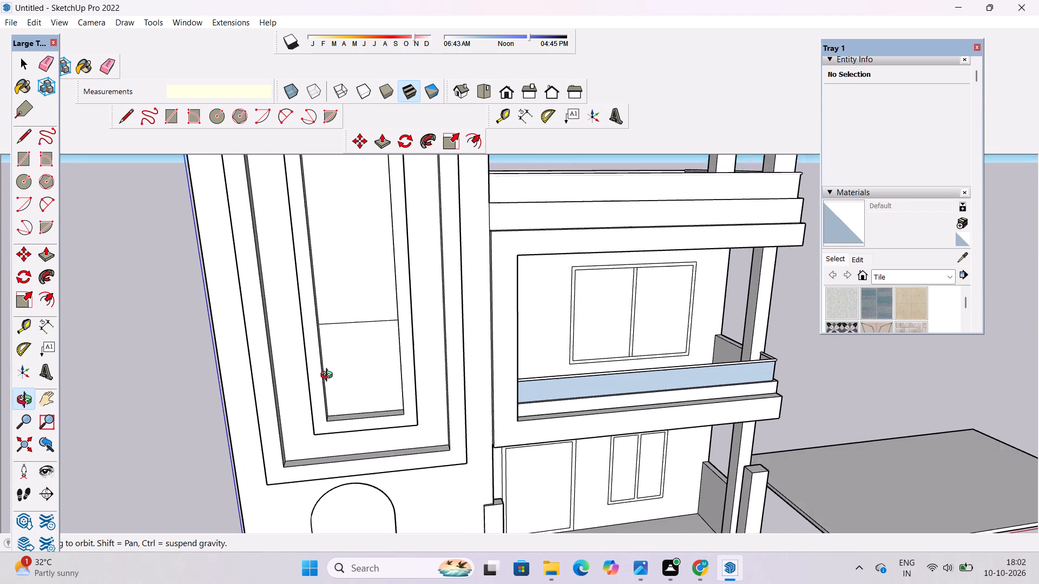
drag(329, 376, 348, 385)
shift+drag(349, 384, 340, 395)
scroll(340, 394, down, 5)
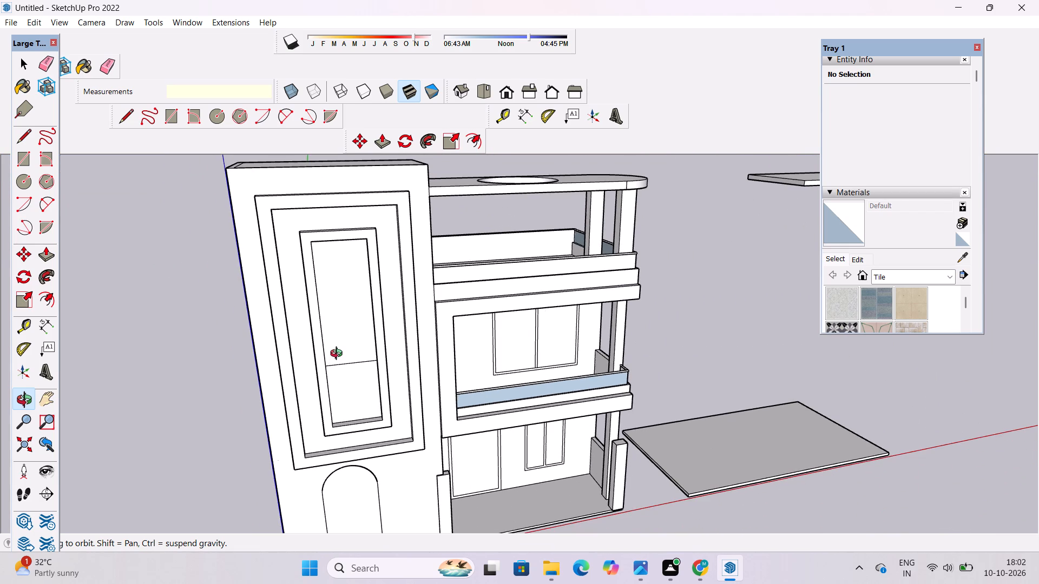
shift+drag(345, 351, 363, 414)
drag(363, 415, 317, 411)
scroll(347, 408, up, 3)
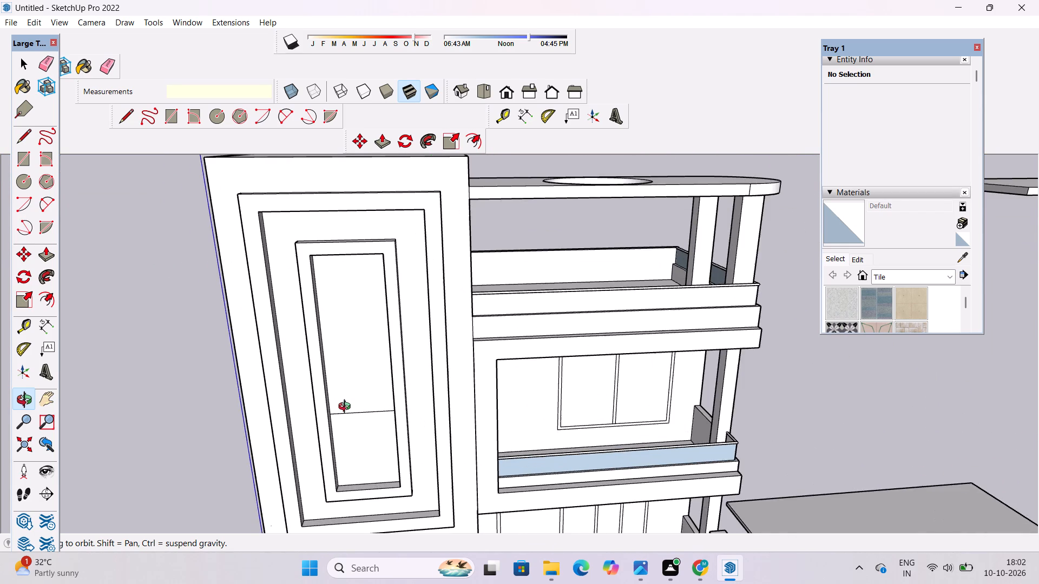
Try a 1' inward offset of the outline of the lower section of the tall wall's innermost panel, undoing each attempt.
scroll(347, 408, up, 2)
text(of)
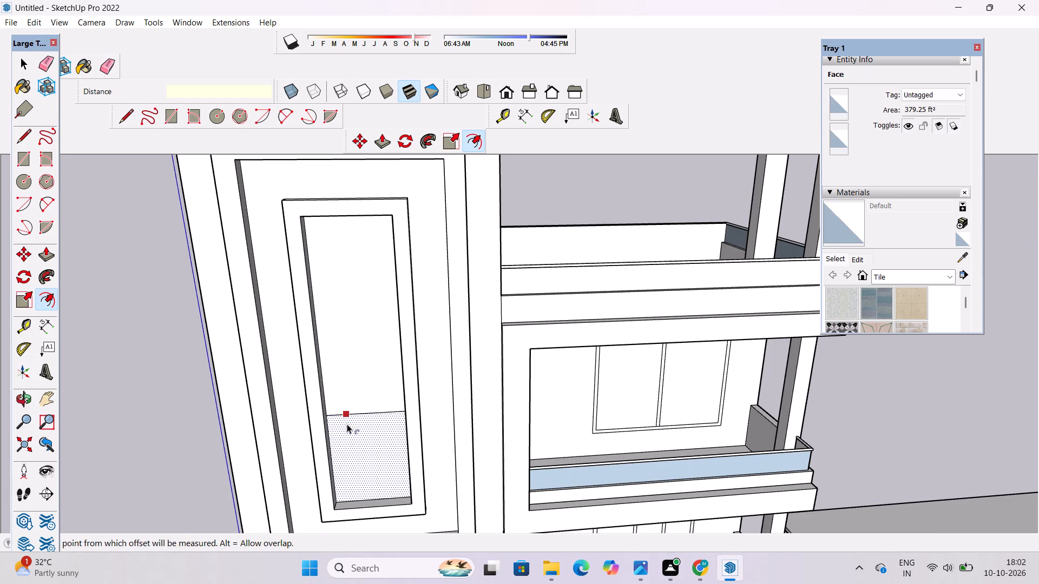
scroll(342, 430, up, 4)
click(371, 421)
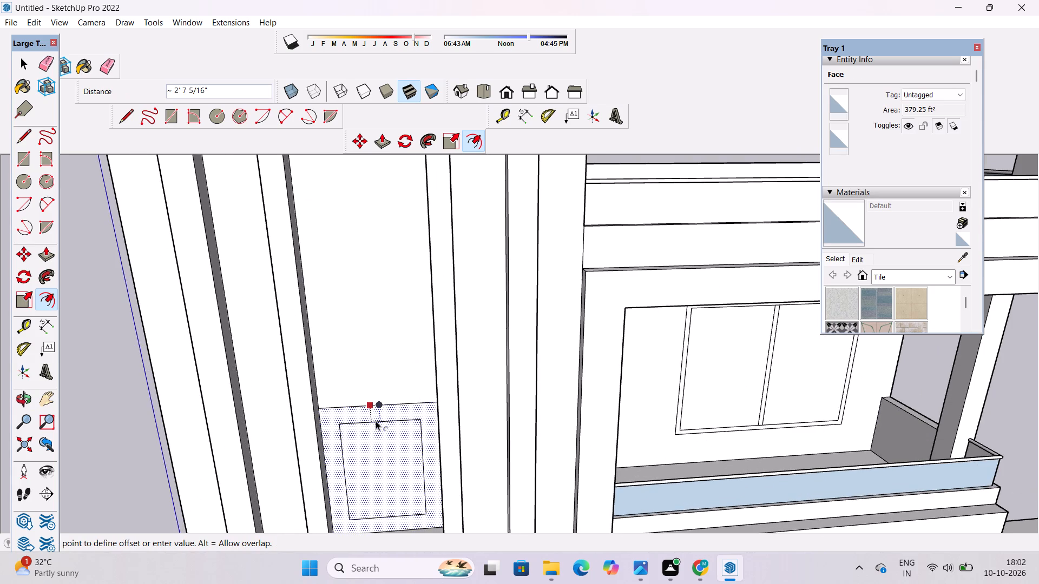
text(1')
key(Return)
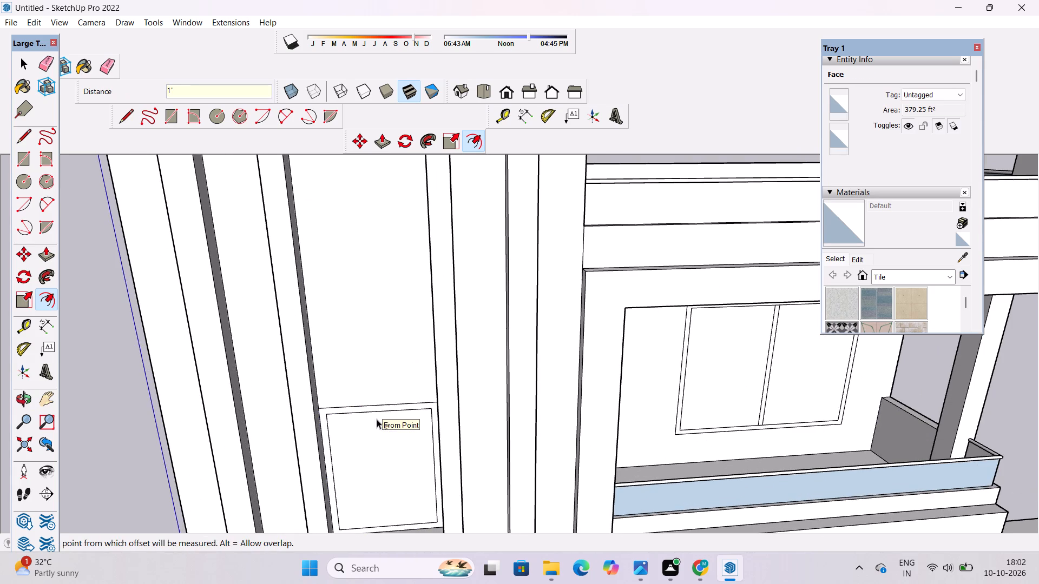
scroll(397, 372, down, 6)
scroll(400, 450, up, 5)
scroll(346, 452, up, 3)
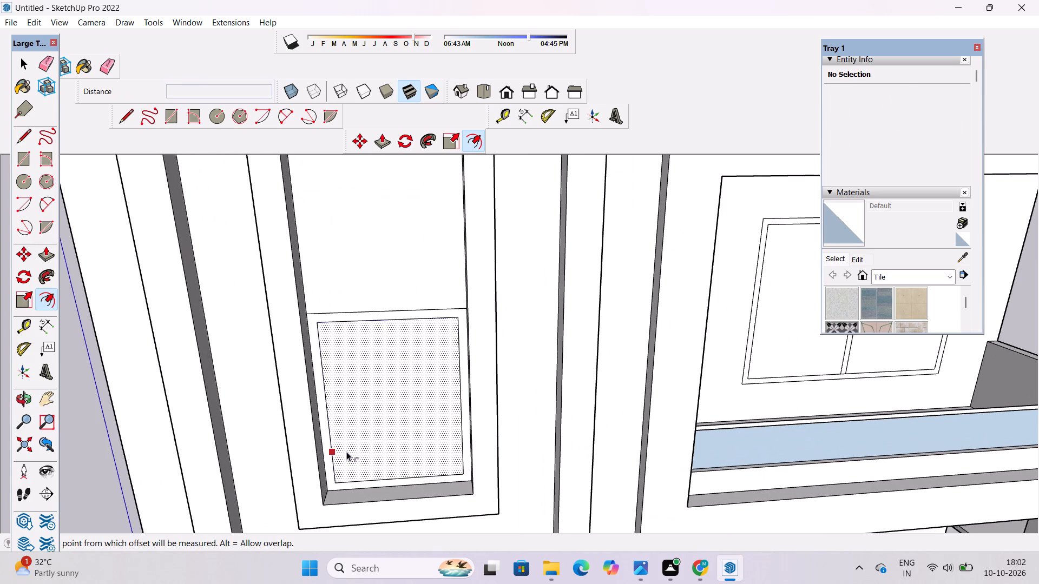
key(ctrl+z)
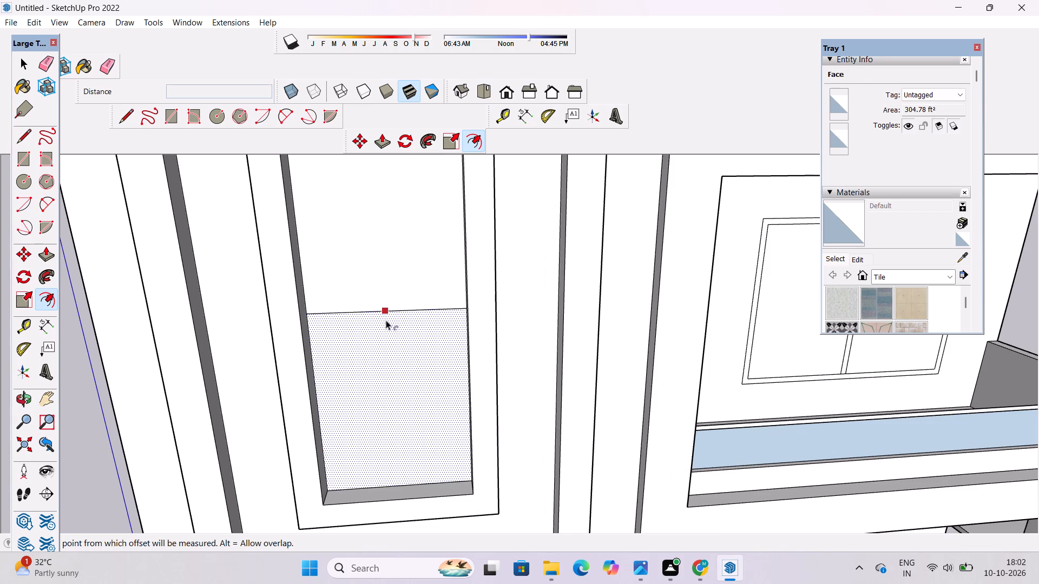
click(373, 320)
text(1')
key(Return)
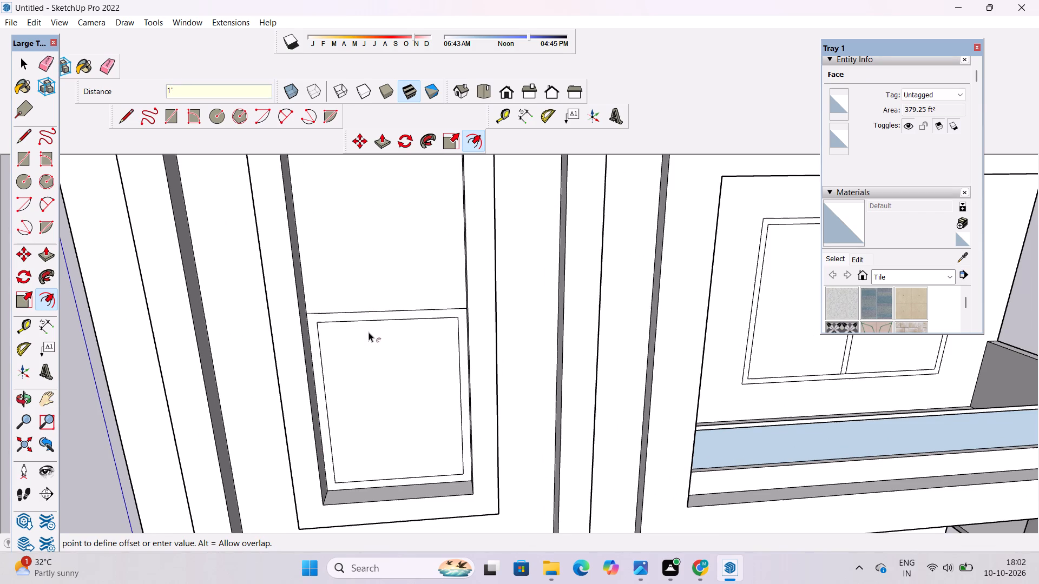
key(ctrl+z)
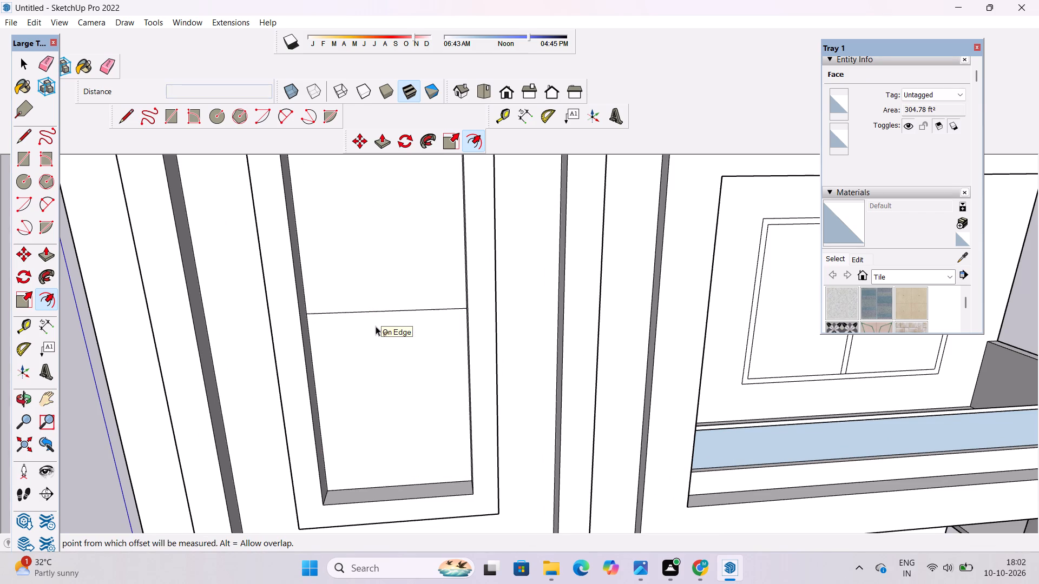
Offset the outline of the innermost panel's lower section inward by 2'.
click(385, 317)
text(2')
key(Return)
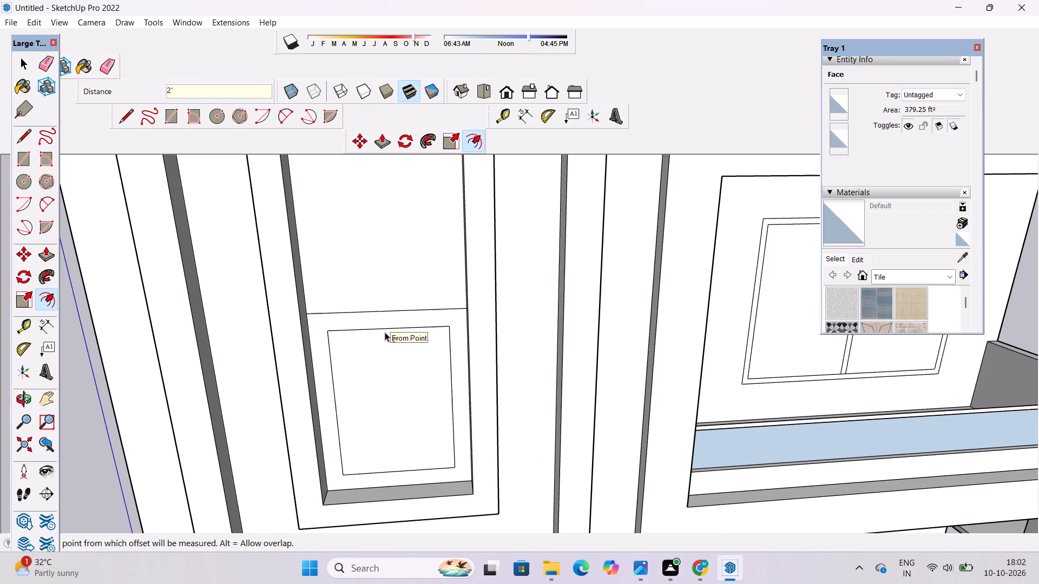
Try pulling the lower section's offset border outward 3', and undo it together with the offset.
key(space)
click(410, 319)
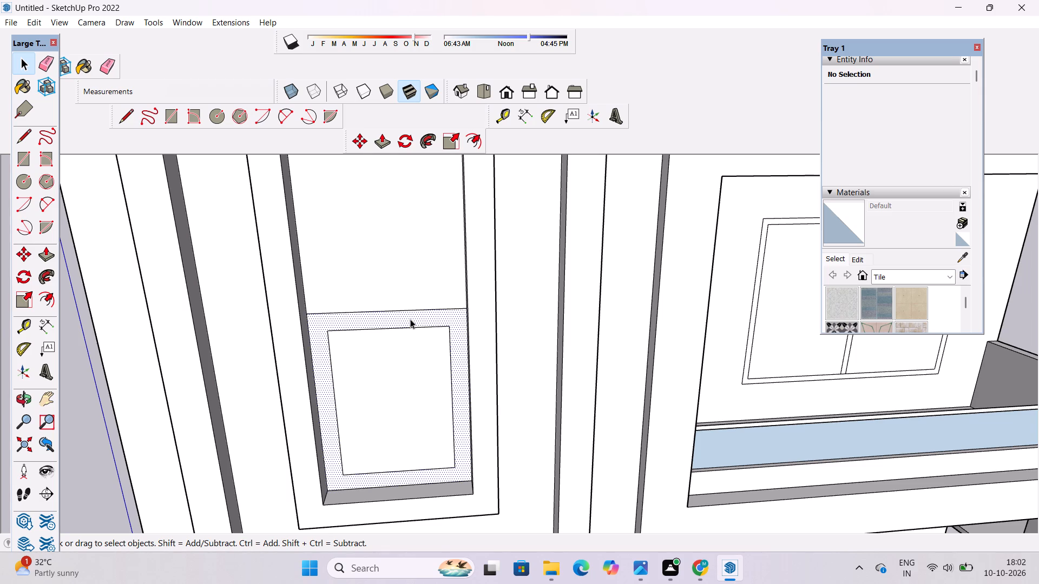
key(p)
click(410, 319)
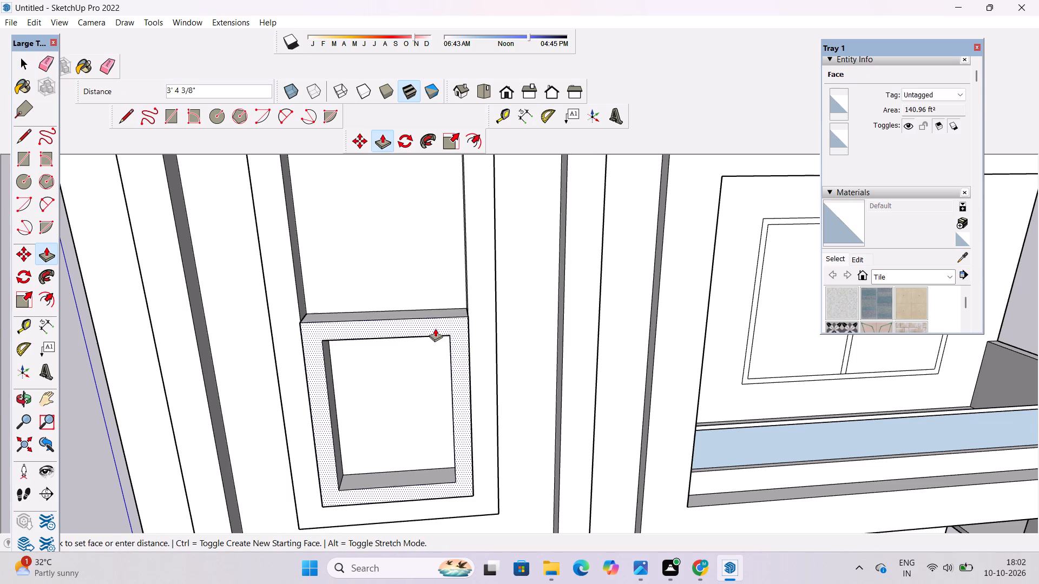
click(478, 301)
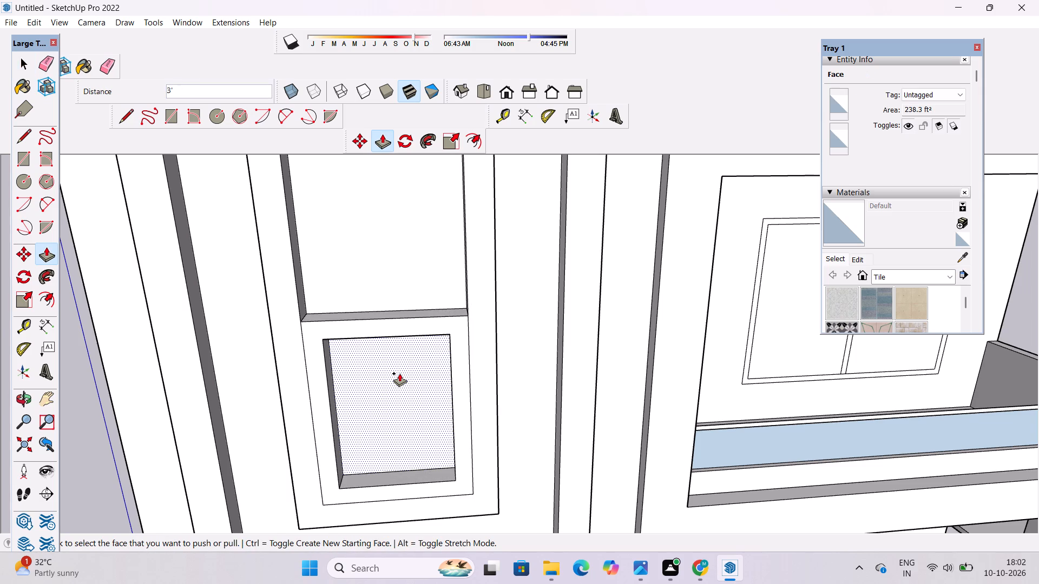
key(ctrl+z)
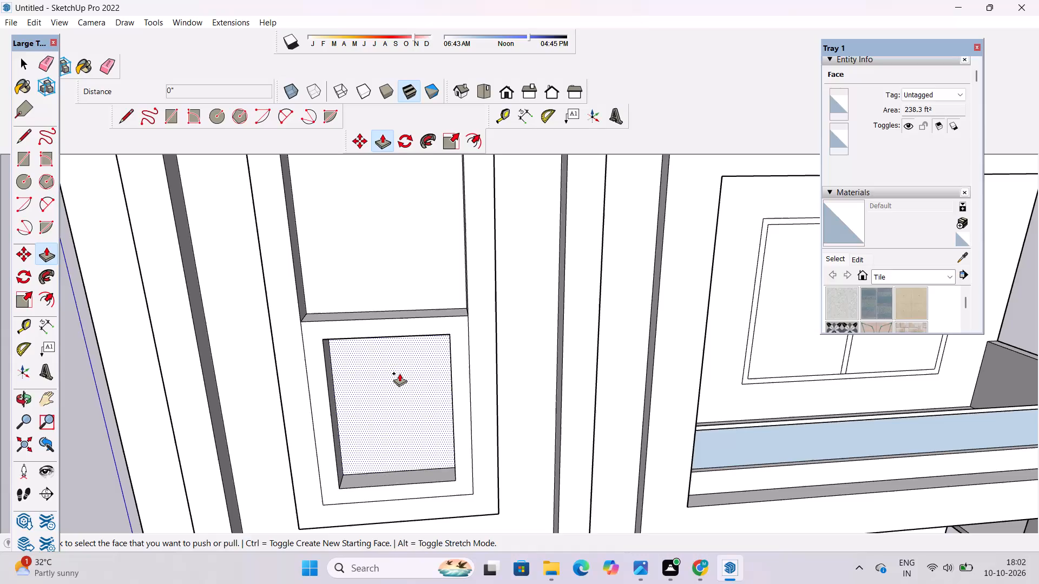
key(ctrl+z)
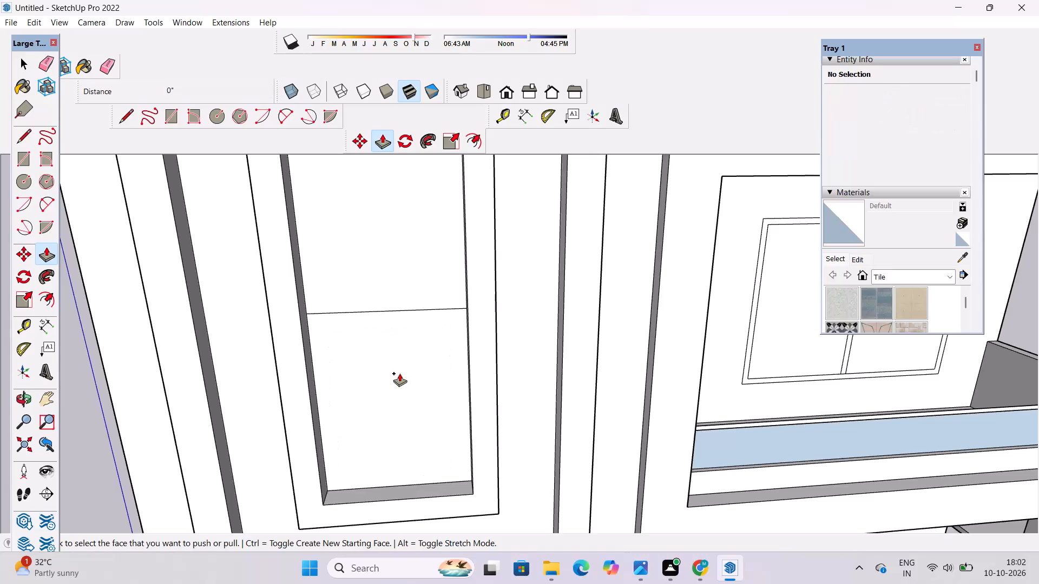
Examine the divided innermost panel and its surrounding frames from raised, low and sideways viewpoints.
key(o)
scroll(357, 370, down, 2)
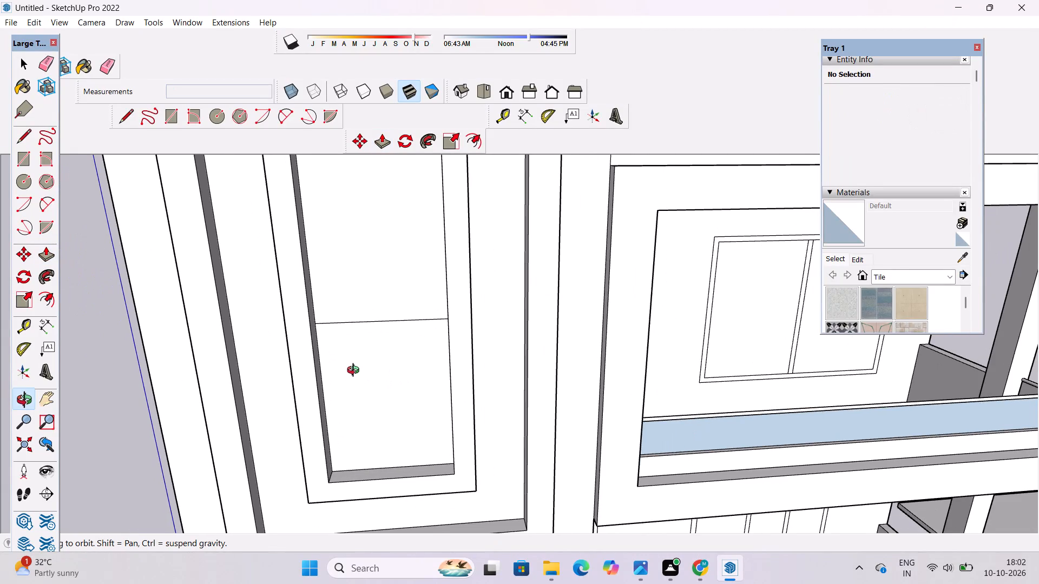
drag(356, 371, 364, 394)
scroll(364, 386, down, 7)
shift+drag(364, 386, 372, 458)
drag(372, 459, 366, 390)
scroll(366, 387, up, 5)
shift+drag(365, 386, 330, 409)
shift+drag(328, 408, 375, 405)
shift+drag(374, 409, 358, 358)
shift+drag(358, 360, 371, 375)
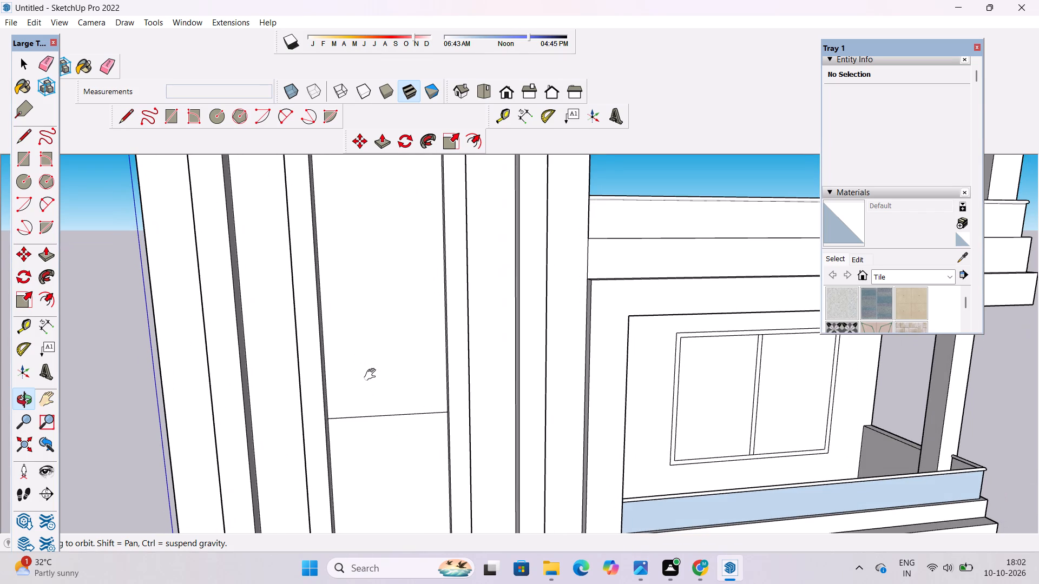
scroll(372, 375, down, 2)
shift+drag(373, 375, 373, 380)
shift+drag(373, 380, 364, 389)
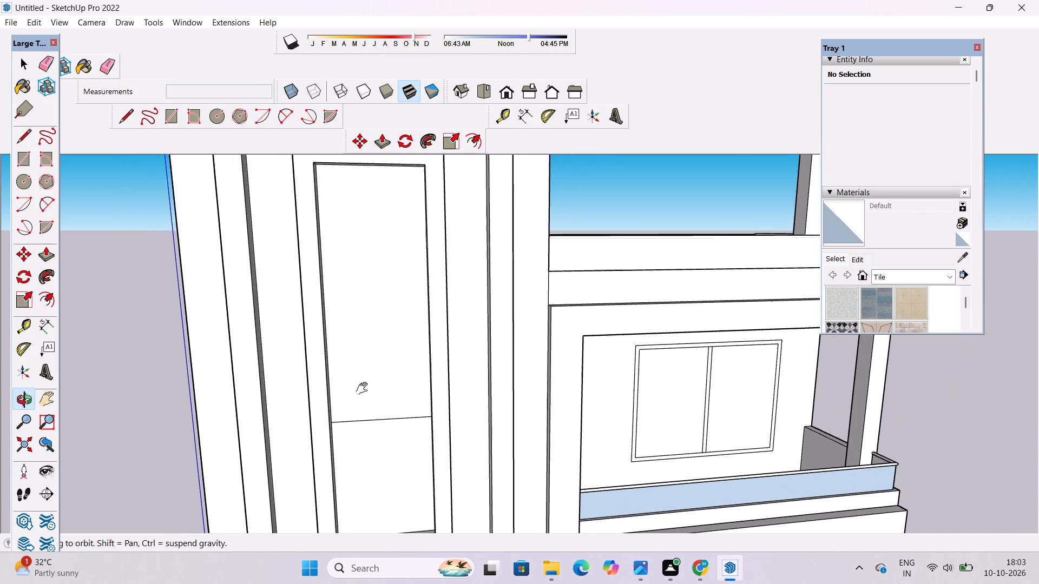
shift+drag(364, 389, 360, 394)
shift+drag(359, 395, 350, 399)
shift+click(319, 404)
shift+click(318, 403)
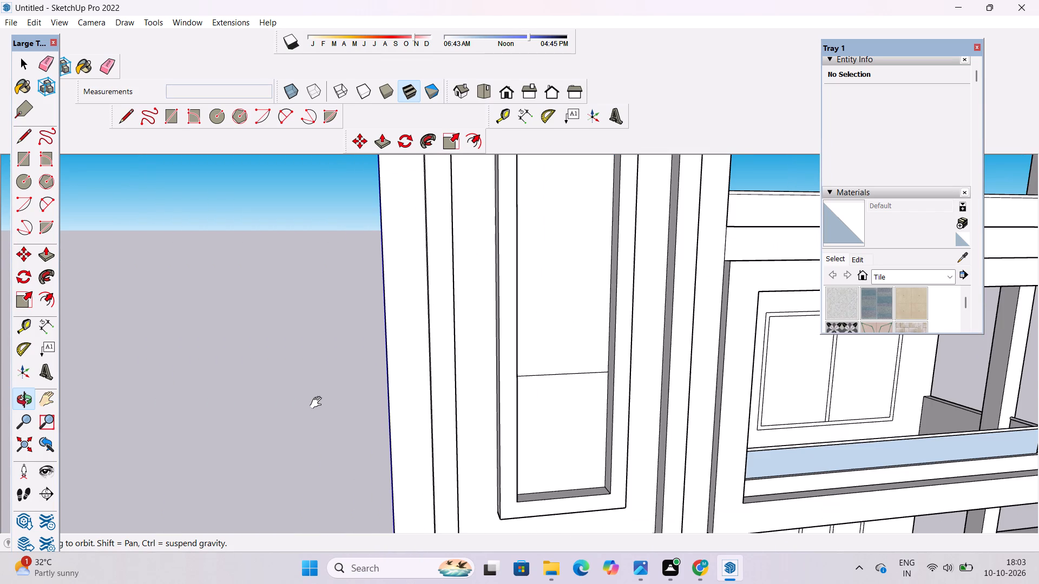
shift+click(320, 390)
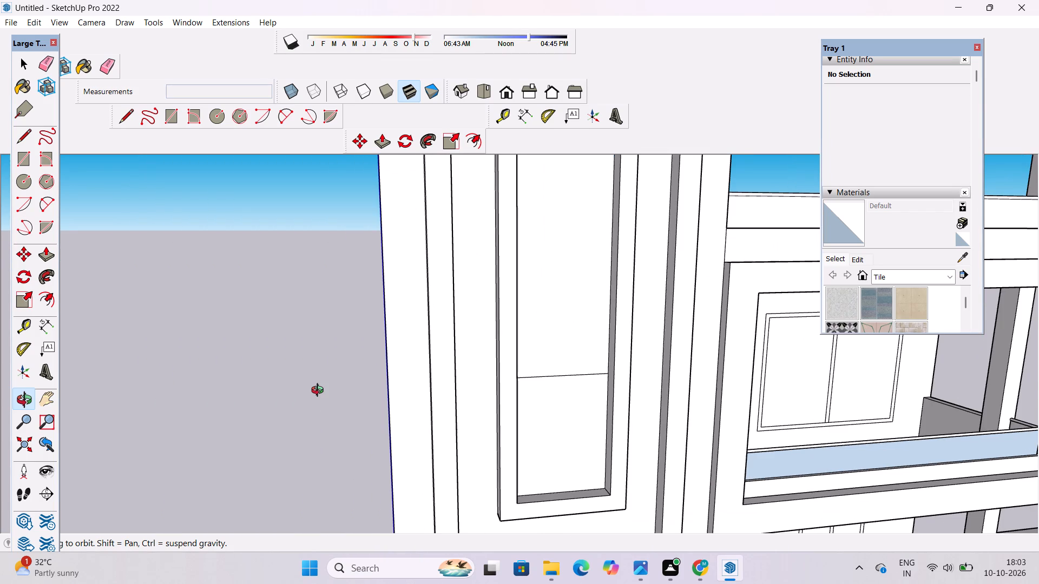
Place a horizontal Tape Measure guide 16' above the dividing line on the tall wall's innermost panel.
key(t)
scroll(189, 358, down, 6)
scroll(458, 390, up, 7)
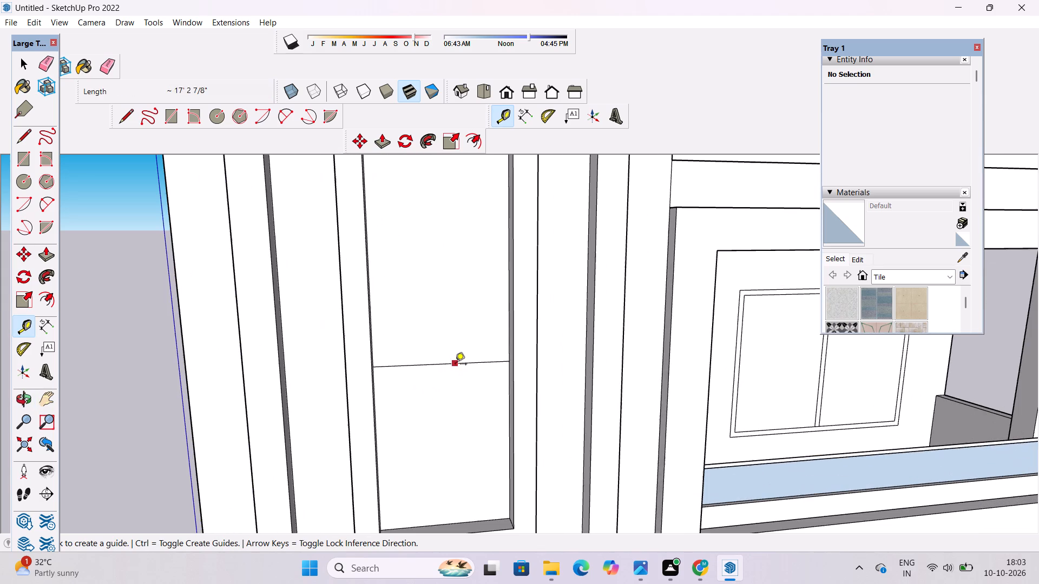
click(441, 364)
scroll(441, 364, down, 5)
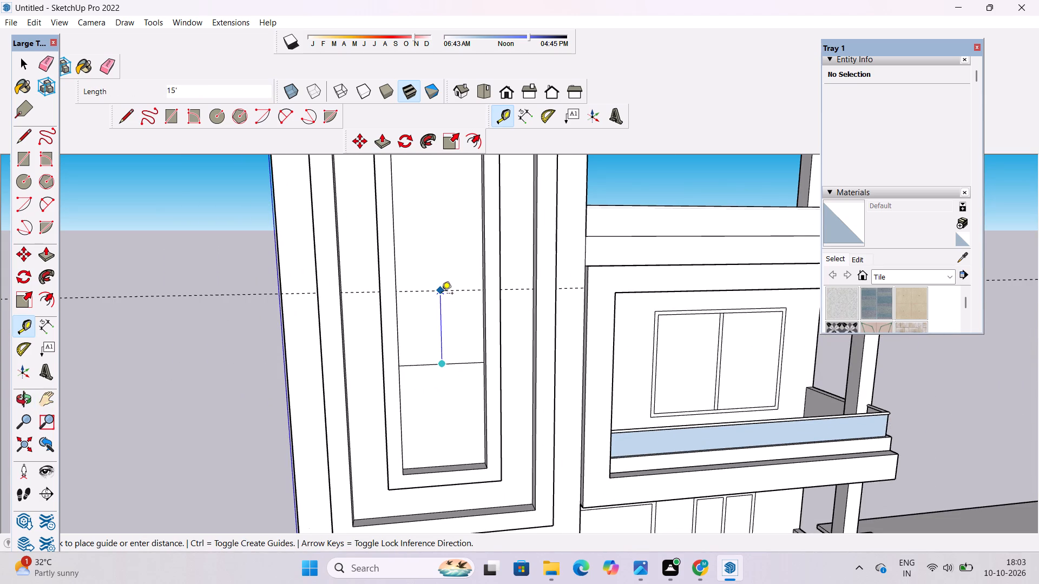
text(16')
key(Return)
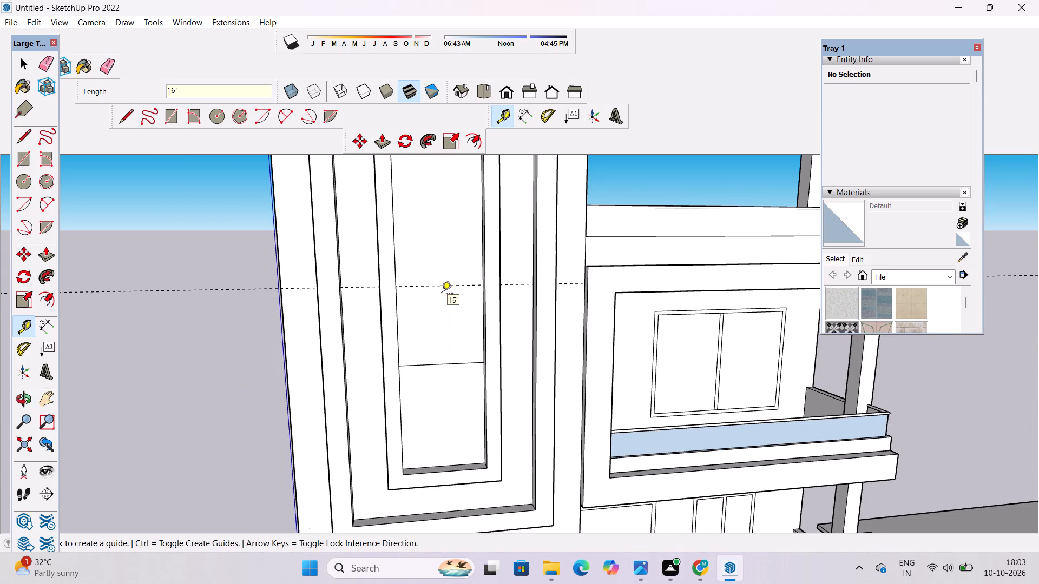
Draw a line along the 16' guide across the full width of the innermost panel.
key(o)
scroll(443, 331, up, 3)
shift+drag(440, 331, 355, 362)
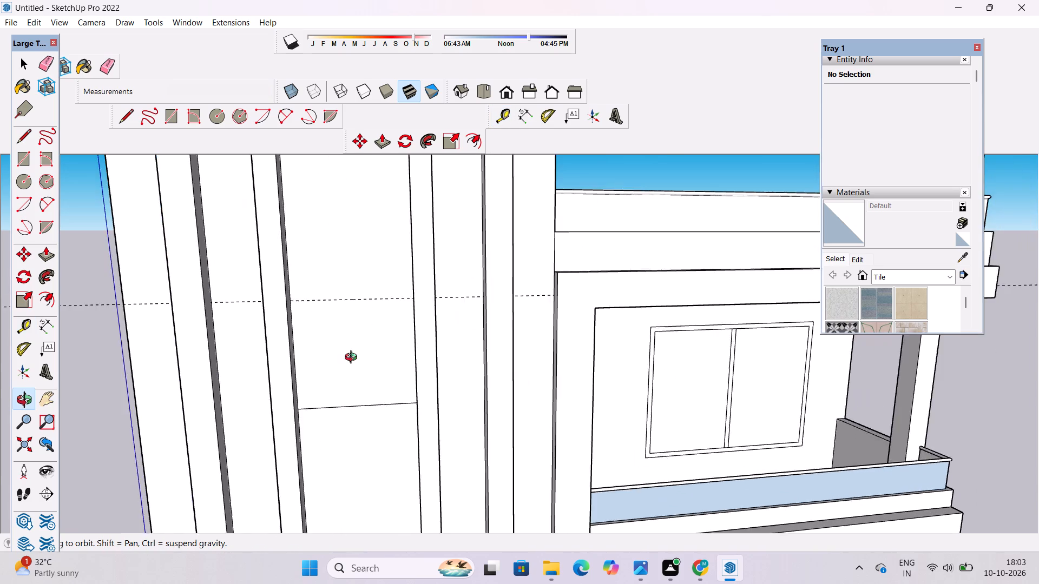
scroll(353, 359, up, 4)
shift+drag(353, 356, 356, 373)
shift+drag(356, 373, 363, 380)
key(l)
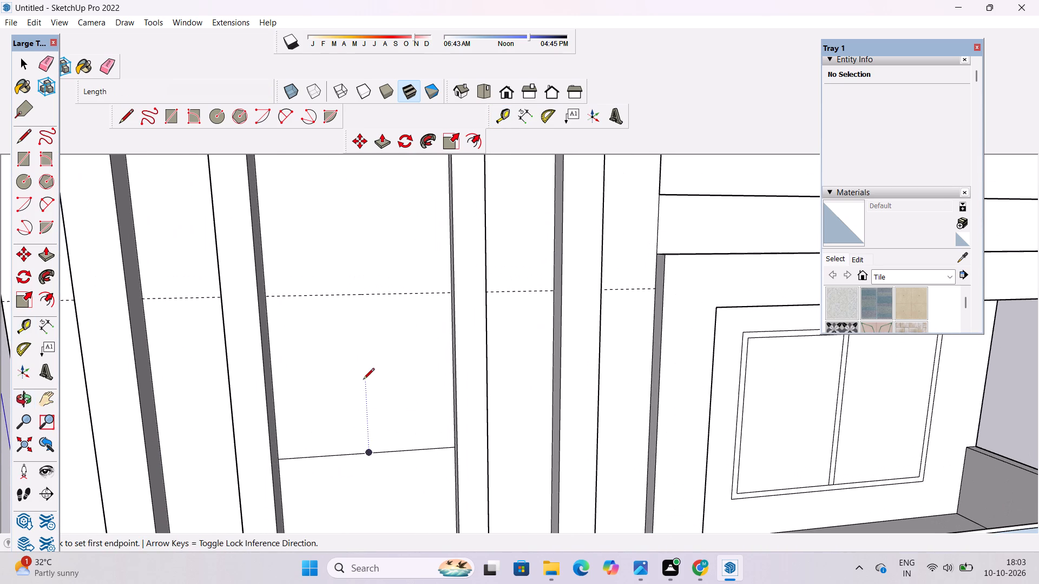
scroll(275, 290, up, 7)
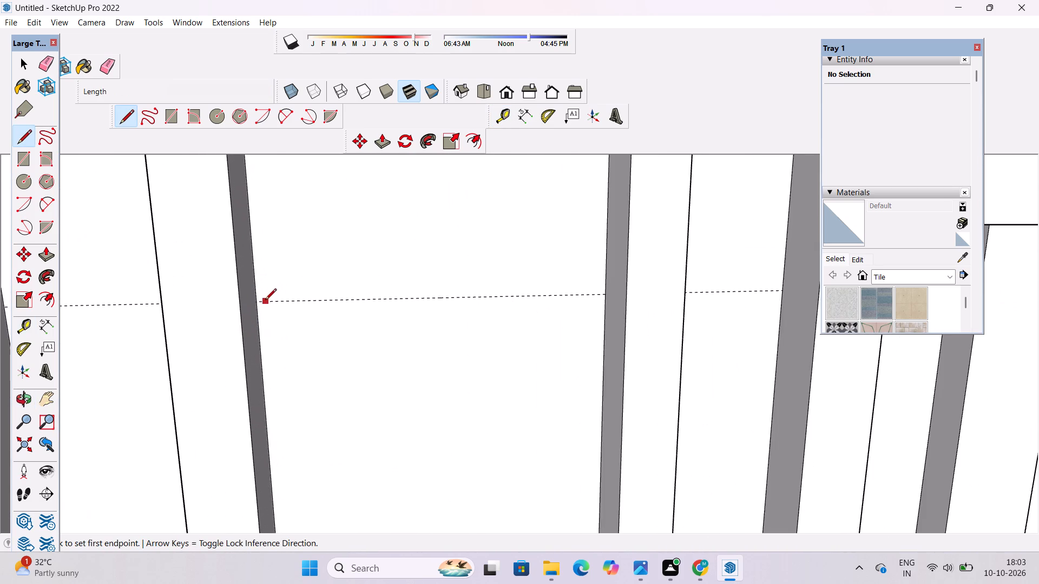
click(259, 303)
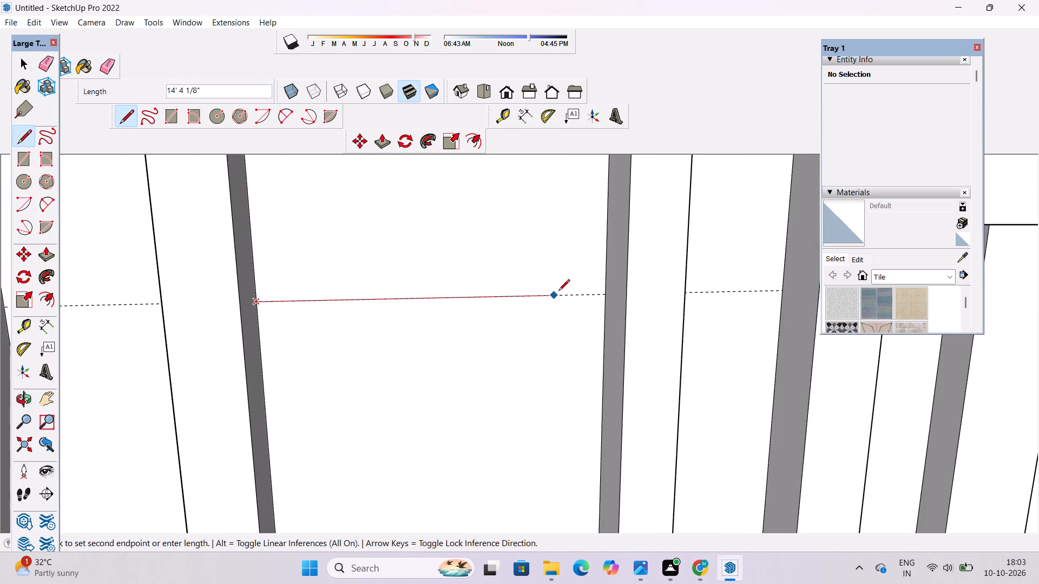
click(604, 297)
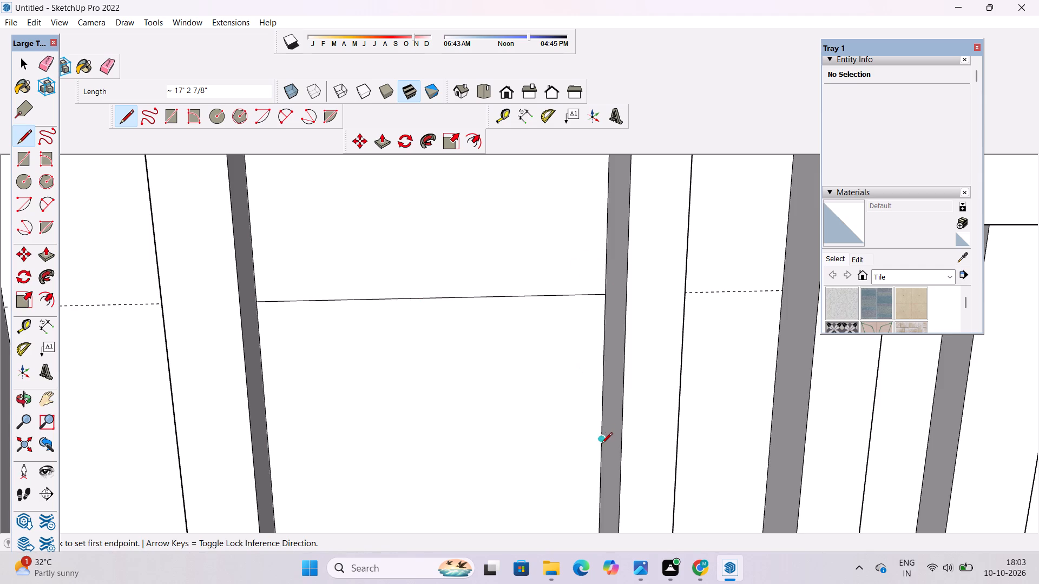
Erase the horizontal construction guide crossing the tall wall.
key(e)
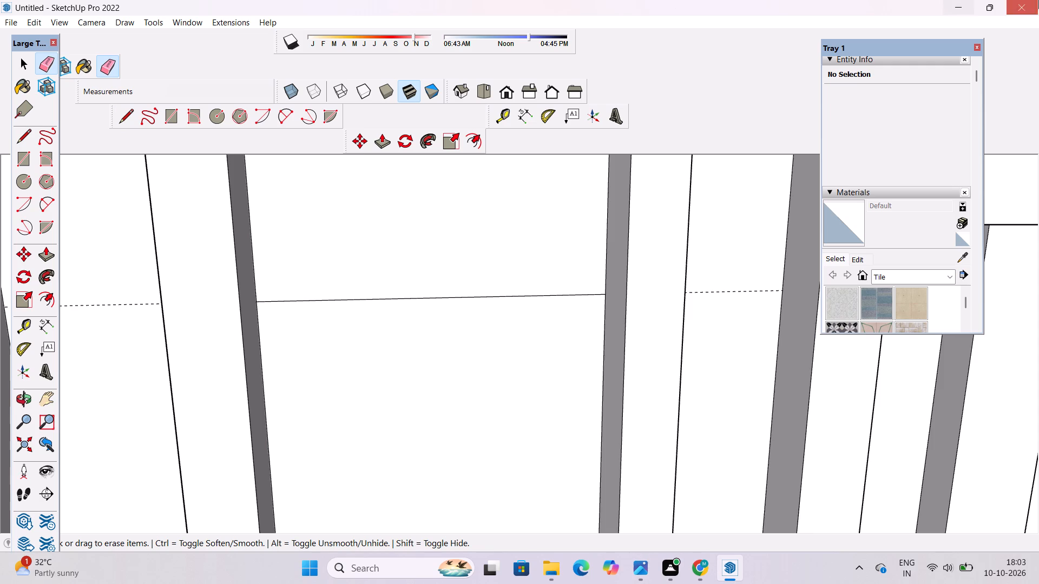
scroll(343, 293, down, 9)
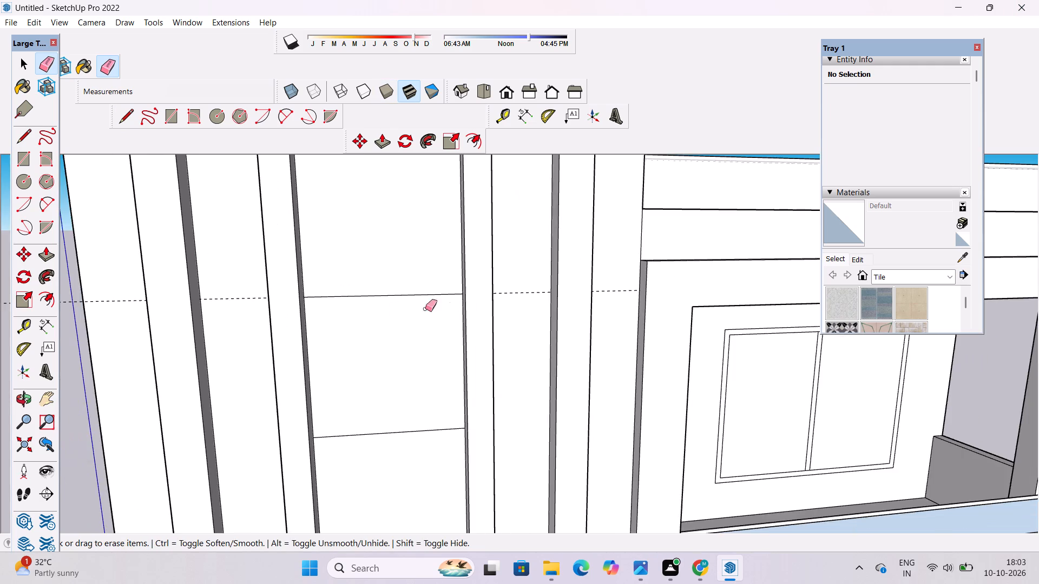
scroll(518, 299, up, 6)
drag(526, 258, 535, 297)
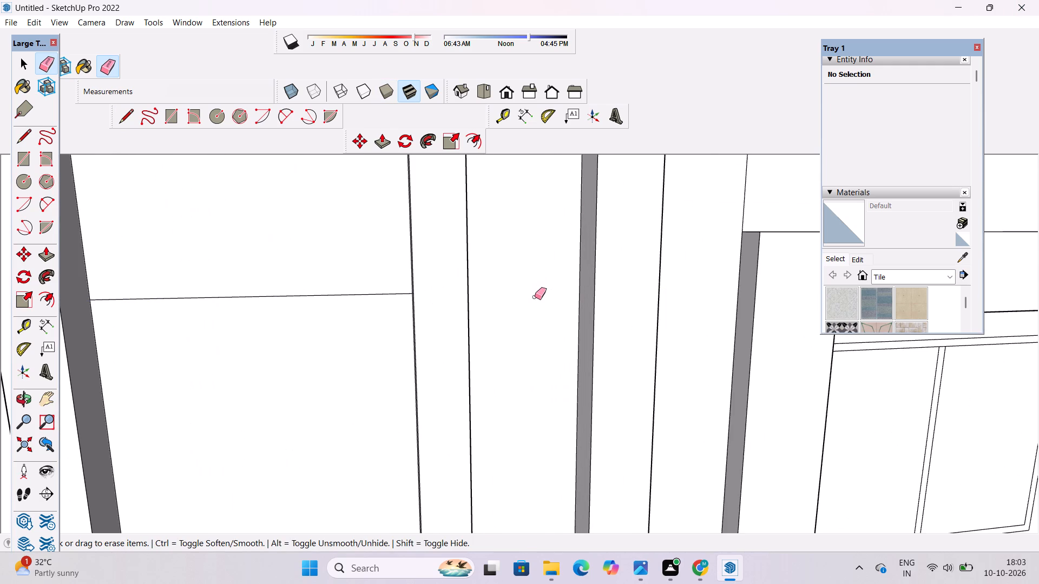
Examine the two dividing lines on the innermost panel and the adjoining balcony from near, far and oblique viewpoints.
key(space)
text(o)
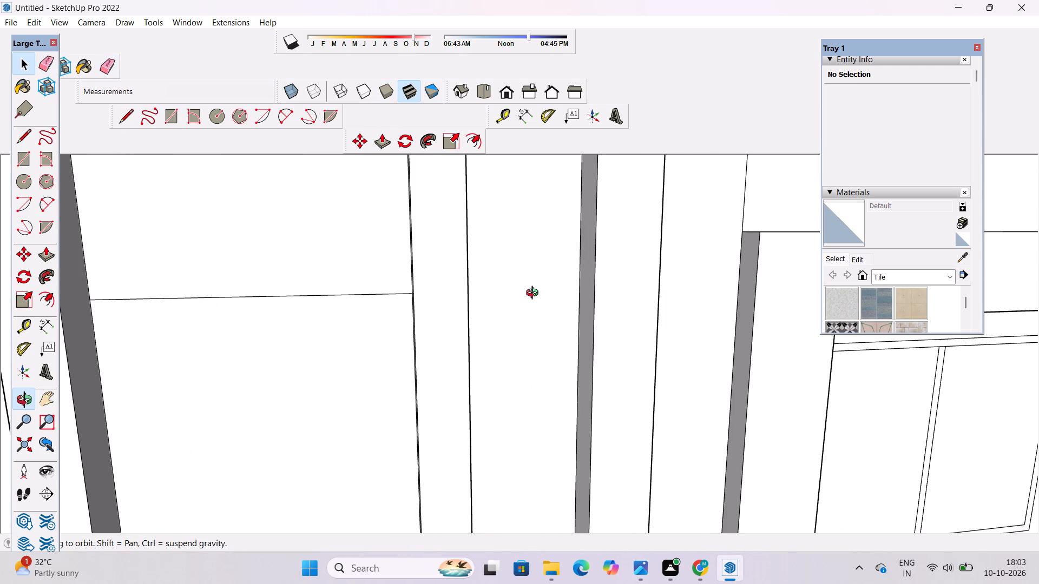
scroll(481, 311, down, 1)
drag(446, 323, 456, 321)
drag(458, 335, 463, 304)
scroll(462, 289, down, 1)
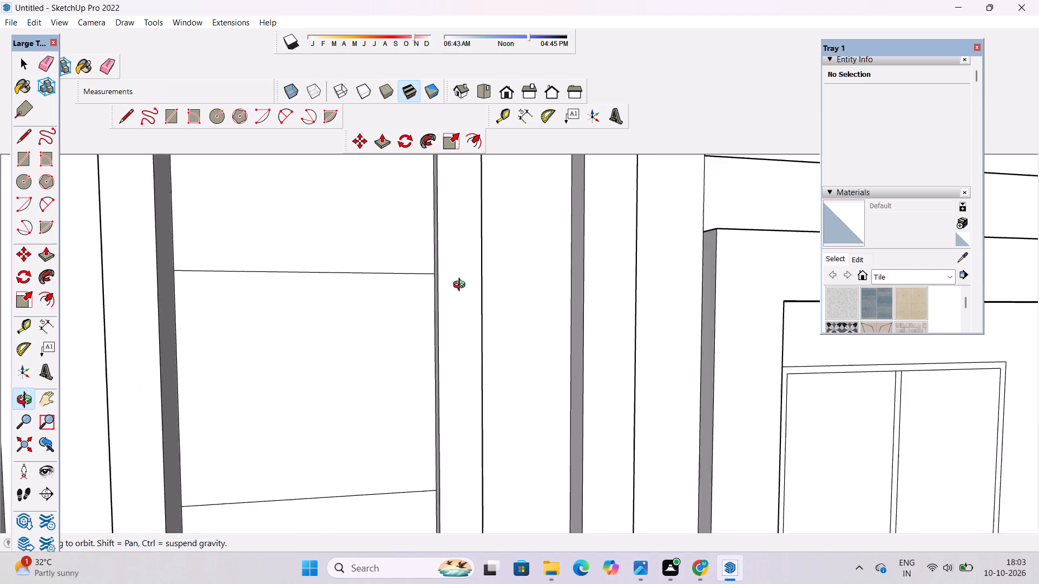
scroll(462, 286, down, 2)
shift+drag(454, 290, 471, 300)
shift+drag(471, 300, 480, 265)
shift+scroll(480, 265, down, 6)
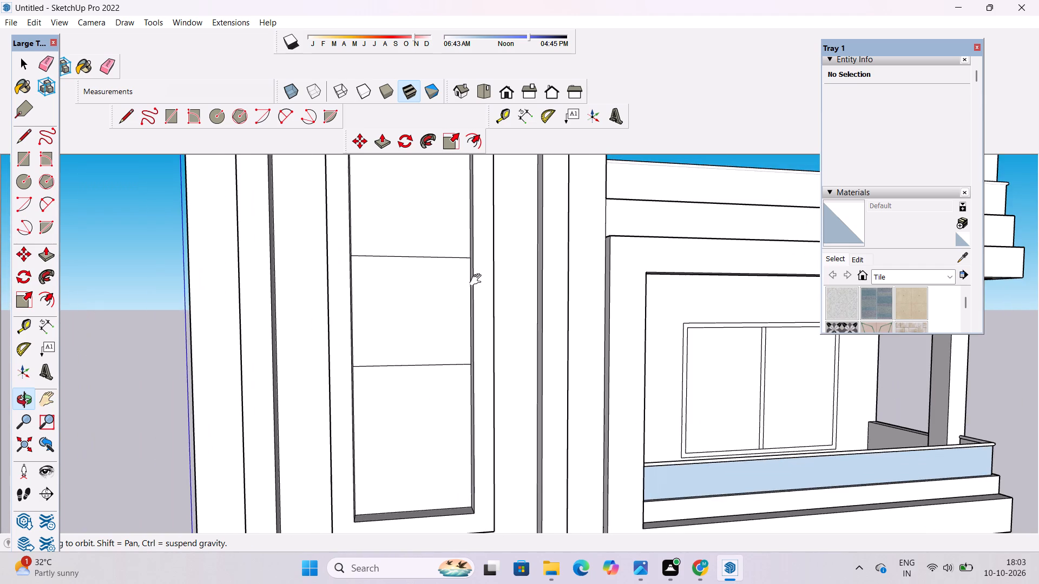
shift+scroll(478, 280, down, 5)
drag(477, 280, 419, 347)
shift+drag(417, 347, 415, 333)
drag(411, 330, 432, 335)
drag(432, 335, 435, 310)
drag(432, 309, 462, 320)
shift+scroll(441, 323, up, 4)
shift+drag(424, 321, 445, 326)
key(o)
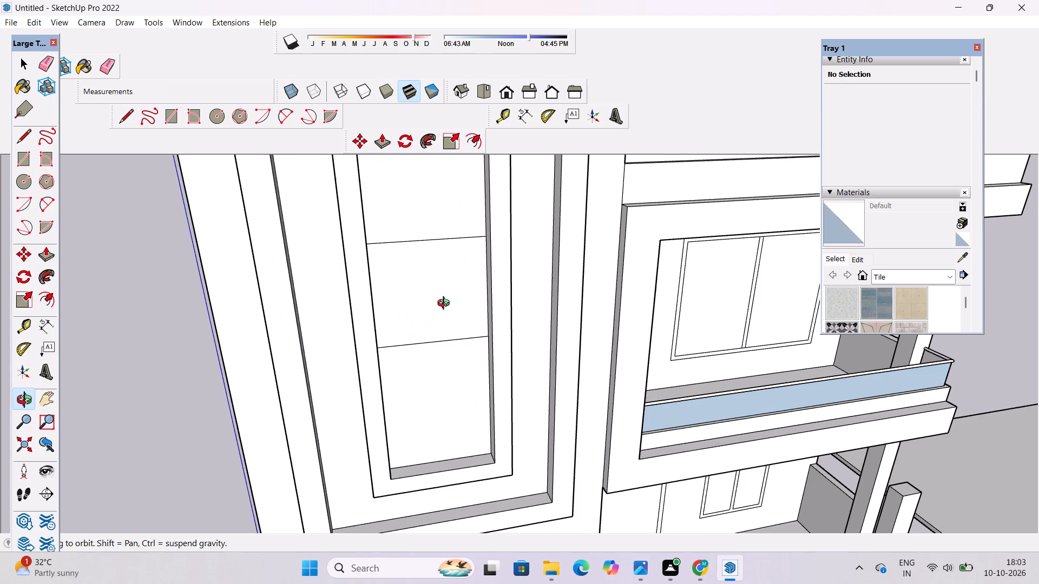
Push/Pull the innermost panel's middle section, between the two dividing lines, outward 3' to the surrounding frame's front face.
key(p)
click(443, 310)
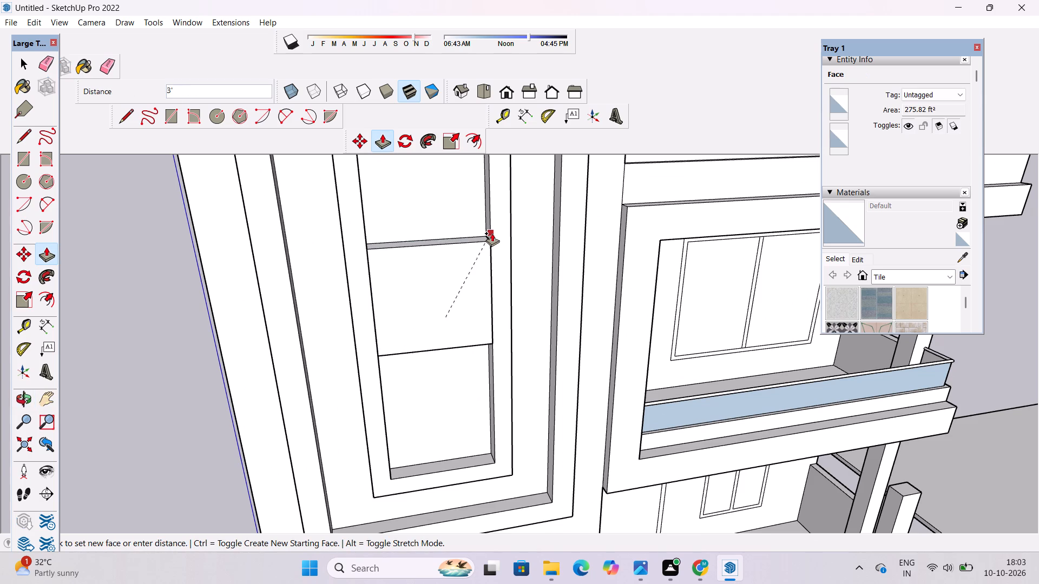
click(492, 233)
key(o)
scroll(453, 296, down, 7)
drag(480, 376, 442, 286)
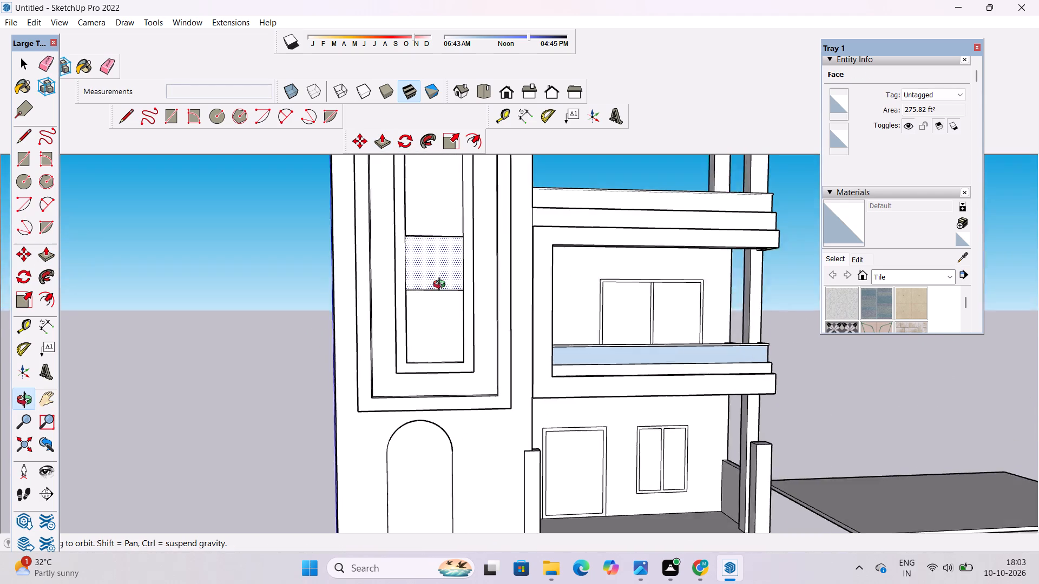
Place a horizontal guide 8' above the top edge of the innermost panel's raised middle section.
drag(442, 286, 438, 282)
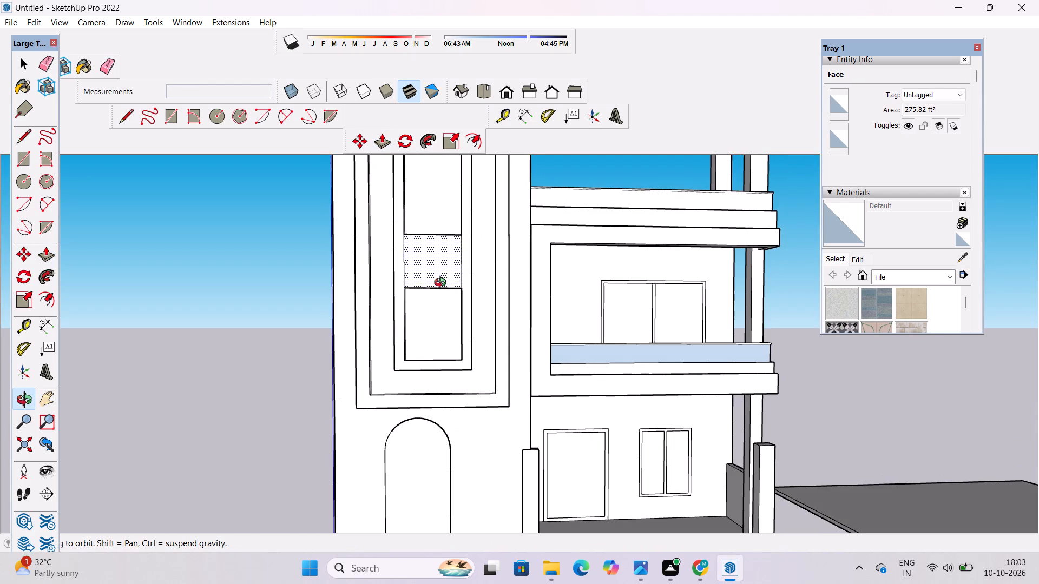
shift+drag(445, 281, 439, 284)
drag(438, 285, 458, 310)
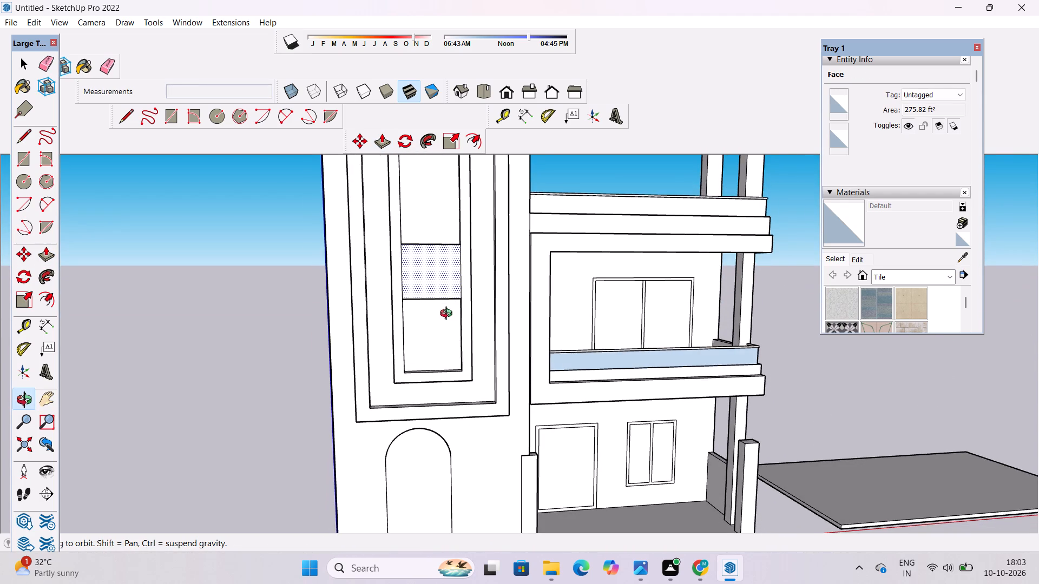
scroll(448, 315, up, 2)
shift+click(447, 315)
shift+drag(448, 317, 448, 302)
drag(448, 302, 458, 317)
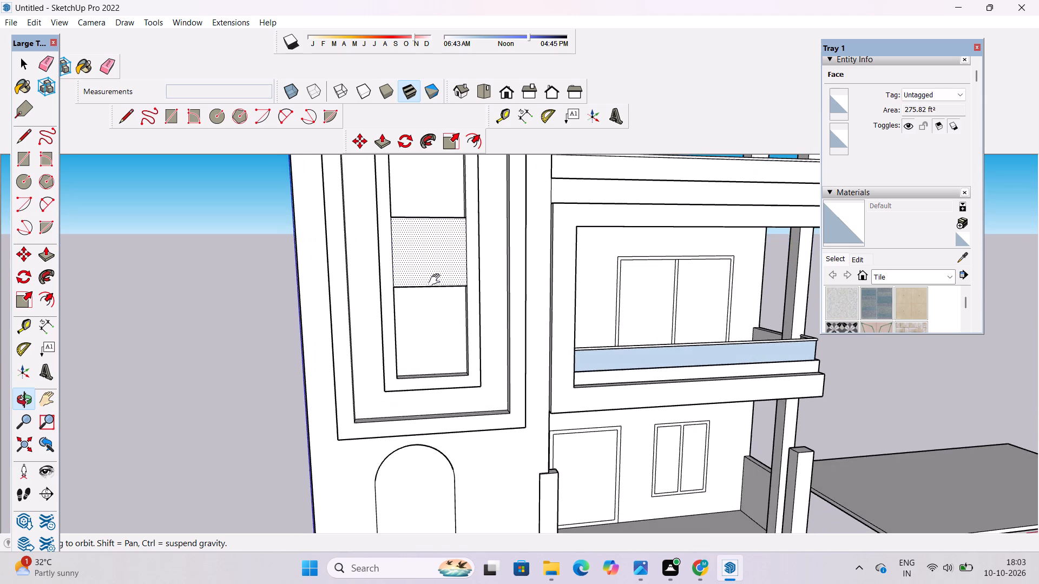
shift+scroll(437, 280, up, 5)
shift+drag(437, 280, 440, 319)
shift+scroll(439, 318, down, 2)
shift+drag(435, 300, 425, 322)
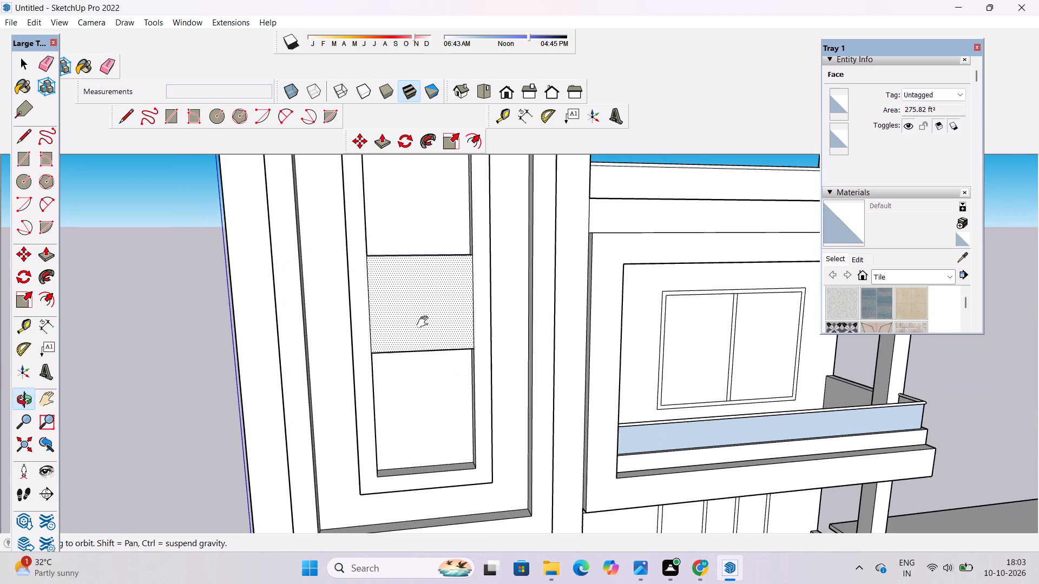
shift+scroll(425, 322, down, 4)
shift+drag(425, 322, 420, 358)
shift+scroll(426, 293, up, 5)
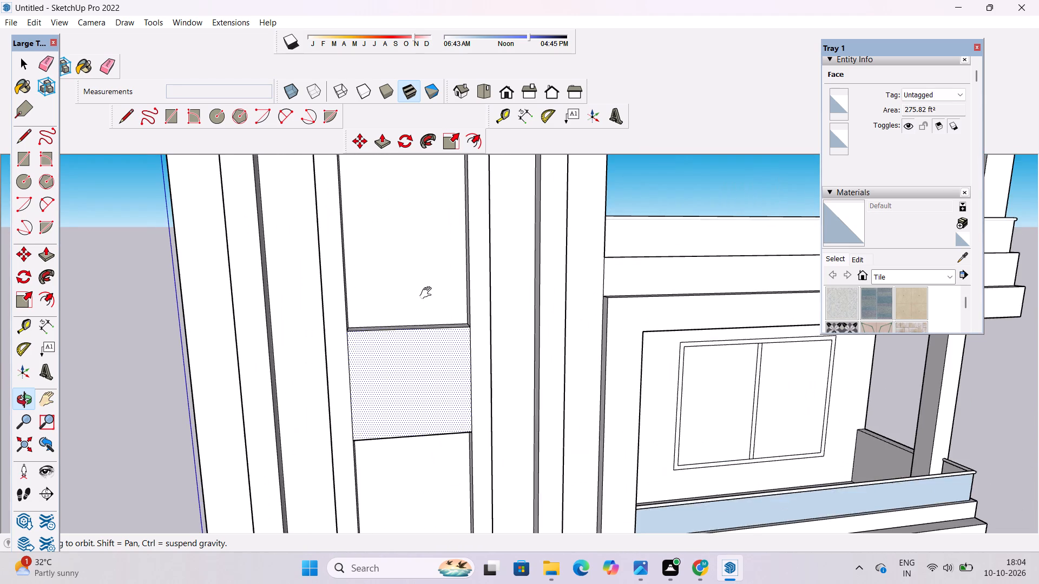
shift+drag(428, 299, 426, 352)
shift+drag(423, 360, 359, 382)
shift+click(359, 382)
click(379, 361)
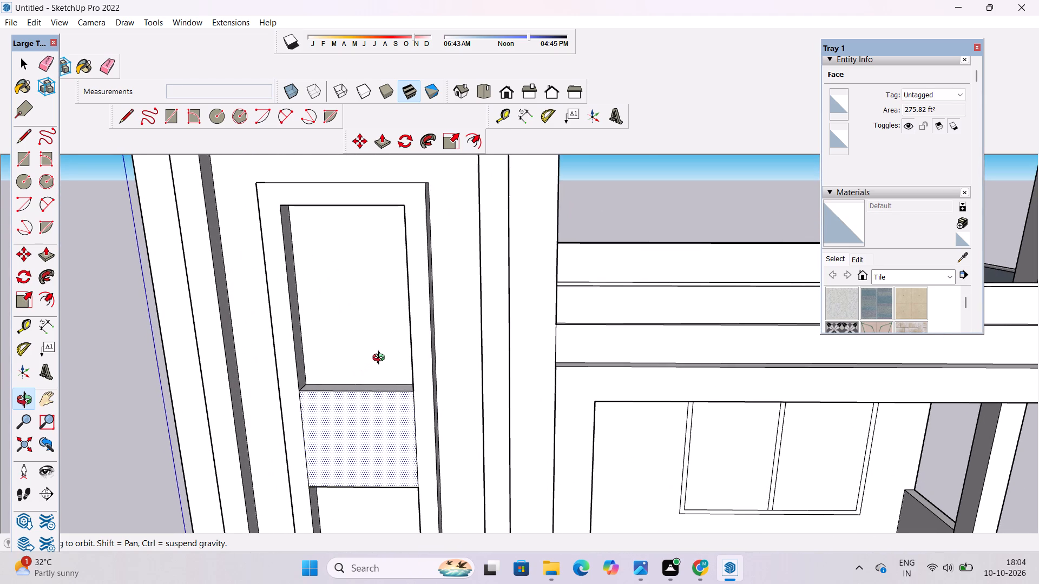
key(t)
scroll(339, 389, up, 5)
click(377, 382)
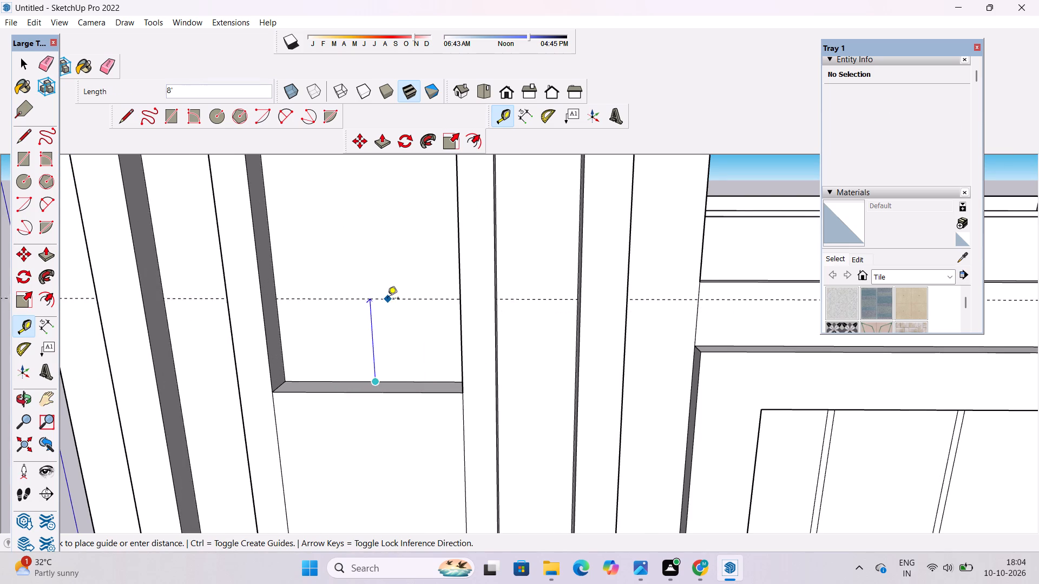
text(8')
key(Return)
Draw a line along the 8' guide across the full width of the innermost panel's recessed upper section.
key(o)
drag(353, 354, 422, 307)
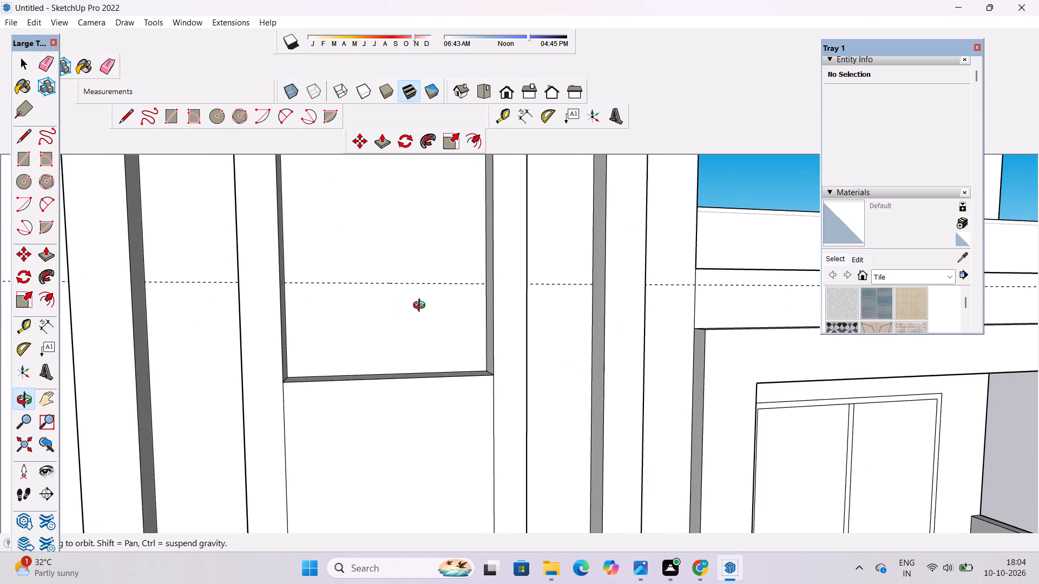
click(422, 307)
key(l)
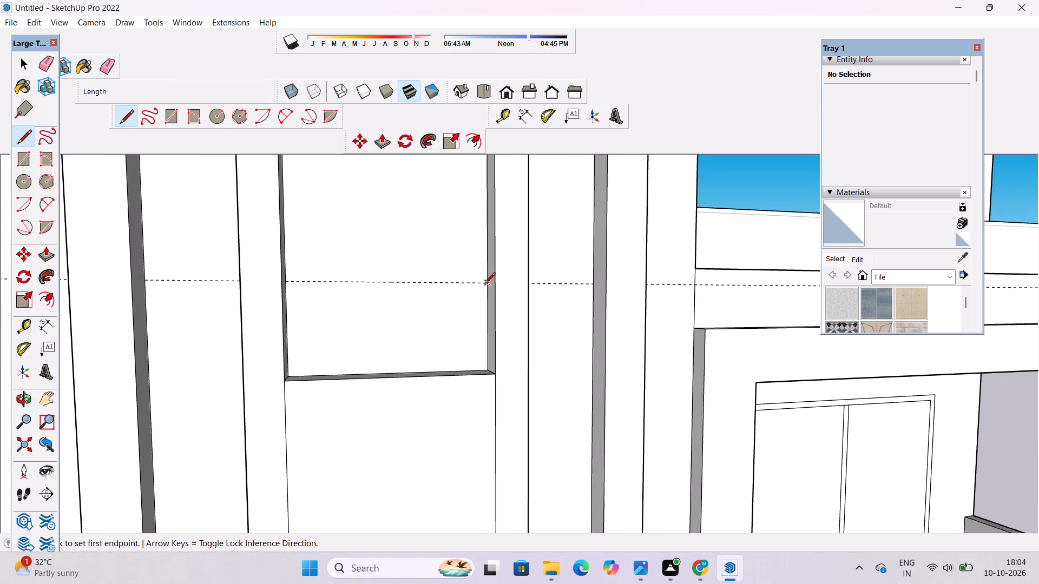
click(484, 284)
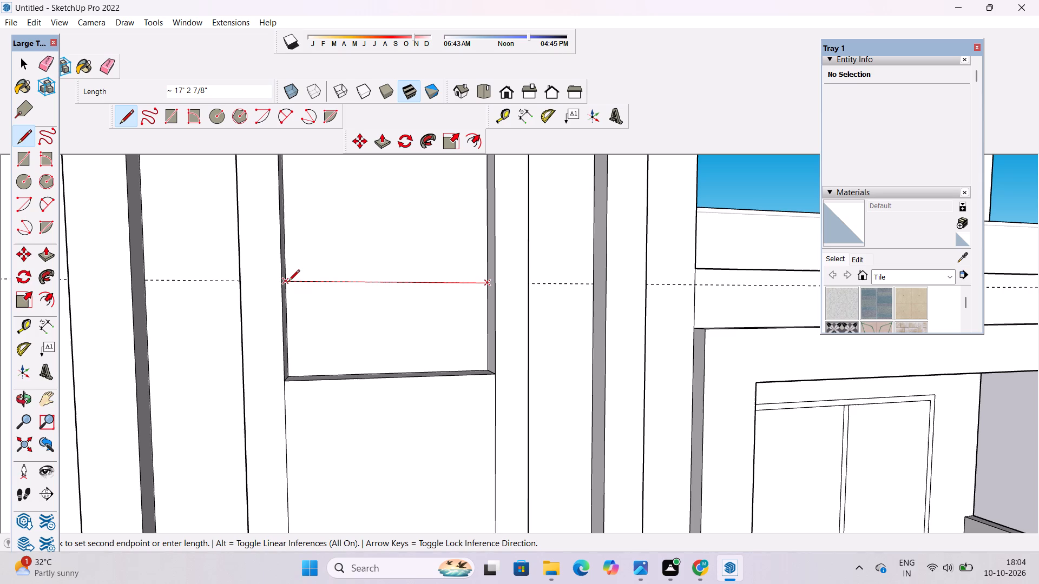
click(288, 282)
key(space)
Erase the horizontal construction guide crossing the tall wall.
text(e)
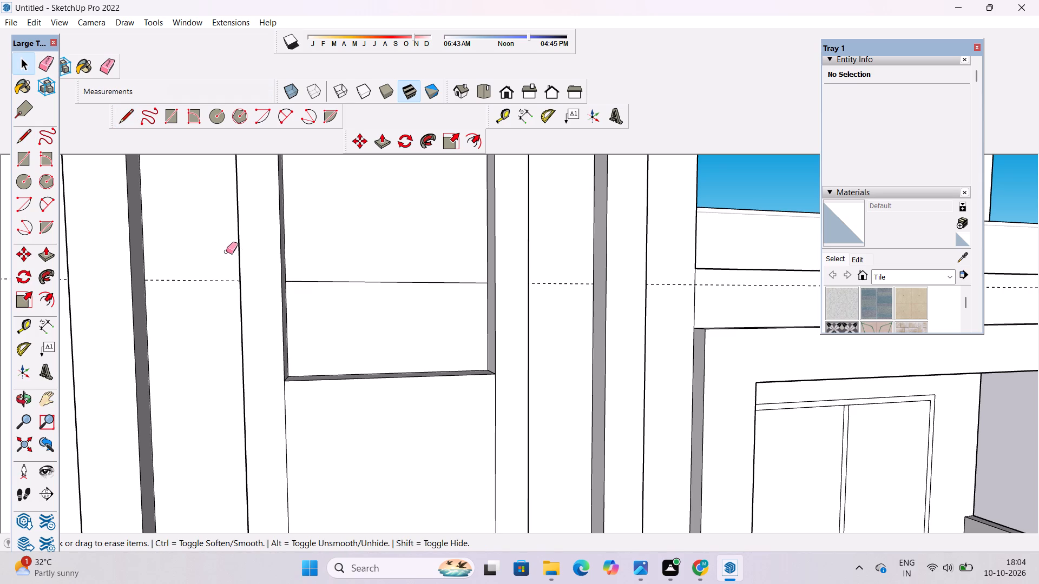
drag(223, 257, 219, 285)
key(space)
Examine the new 8' strip above the raised middle section from near, far and oblique viewpoints.
key(o)
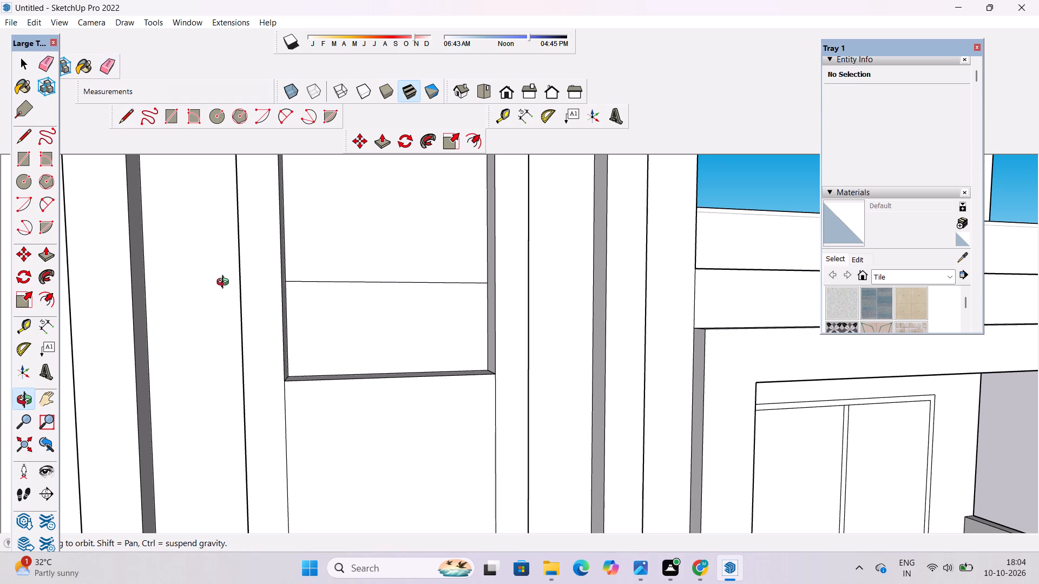
scroll(233, 288, down, 3)
drag(235, 310, 252, 354)
drag(345, 344, 323, 349)
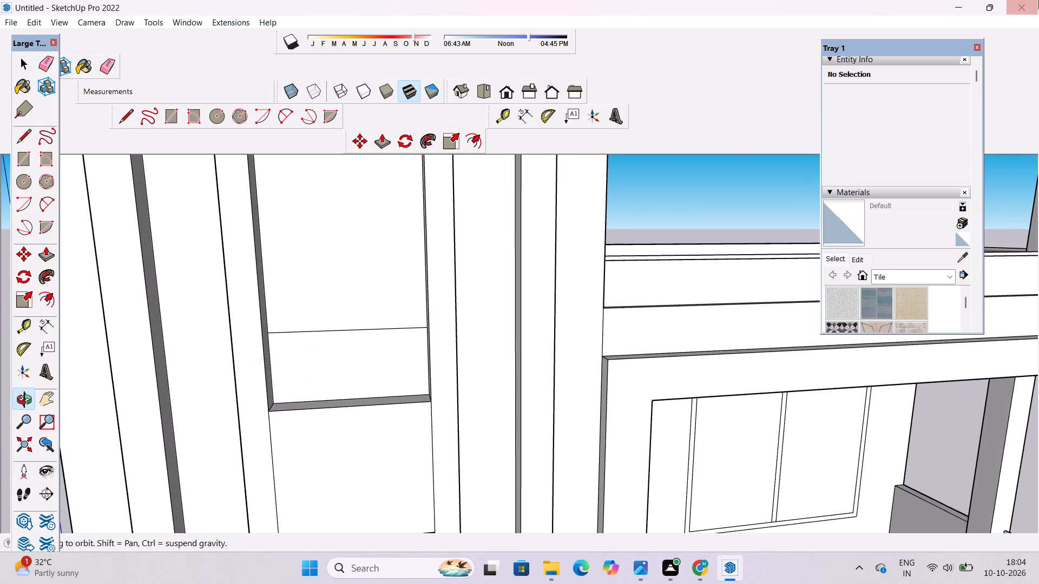
scroll(372, 413, down, 6)
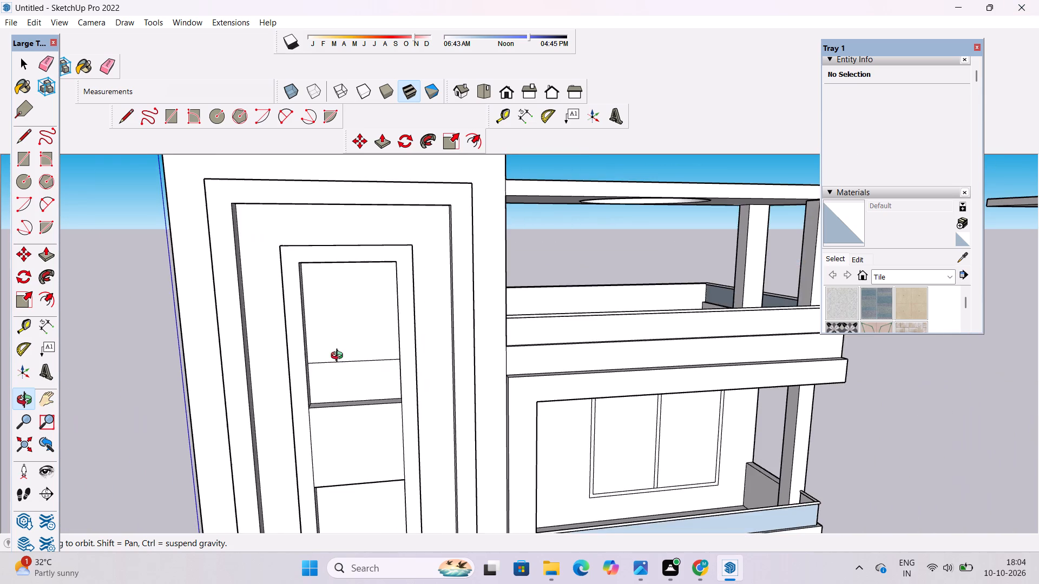
shift+drag(350, 374, 343, 264)
scroll(343, 269, up, 5)
shift+drag(343, 271, 356, 293)
drag(351, 309, 416, 343)
scroll(426, 343, up, 3)
shift+drag(425, 332, 406, 307)
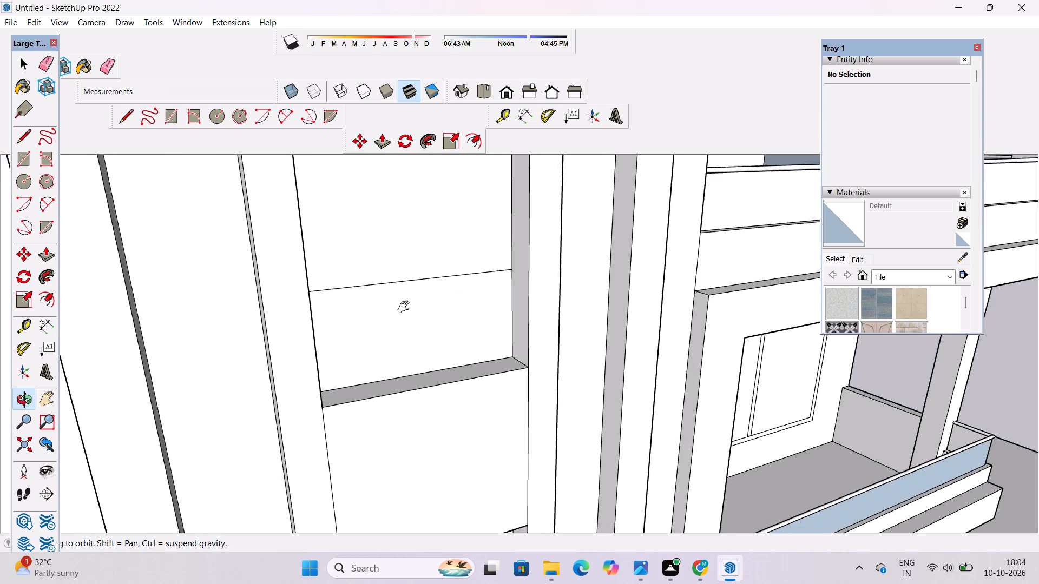
shift+drag(406, 307, 330, 231)
drag(330, 231, 442, 267)
shift+drag(469, 270, 352, 242)
scroll(298, 232, down, 4)
shift+drag(310, 253, 298, 230)
drag(298, 230, 300, 240)
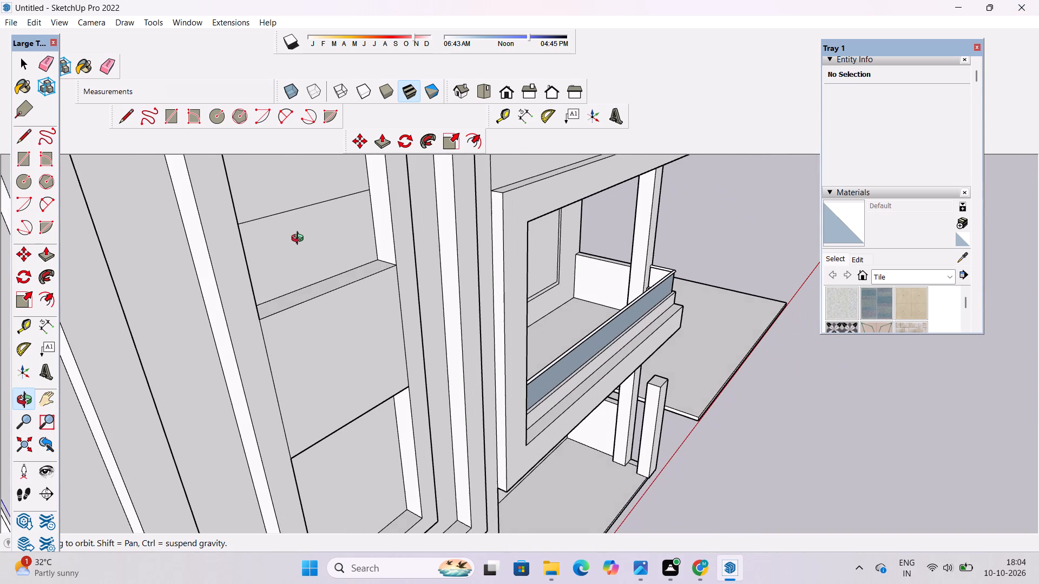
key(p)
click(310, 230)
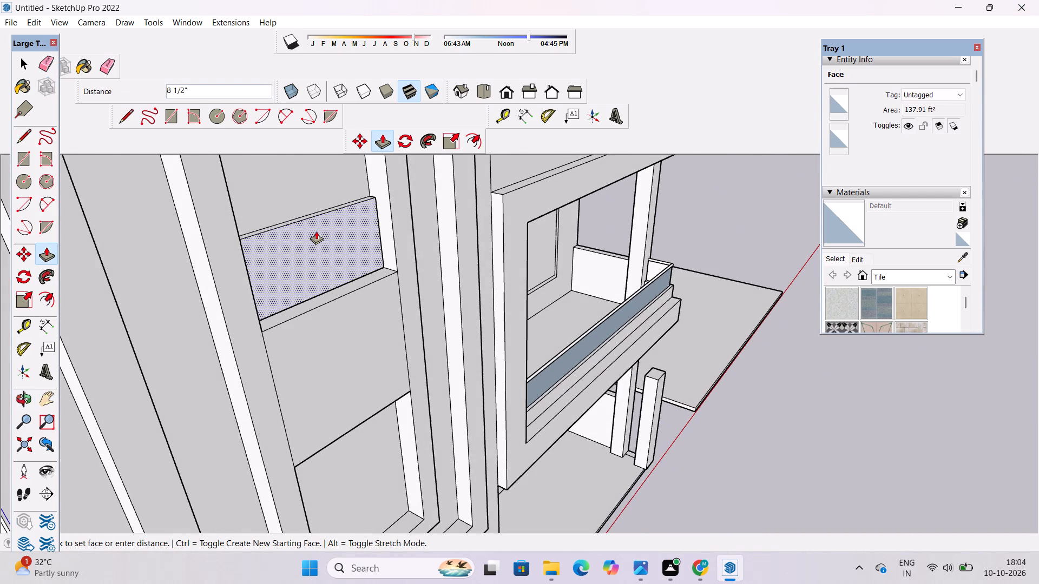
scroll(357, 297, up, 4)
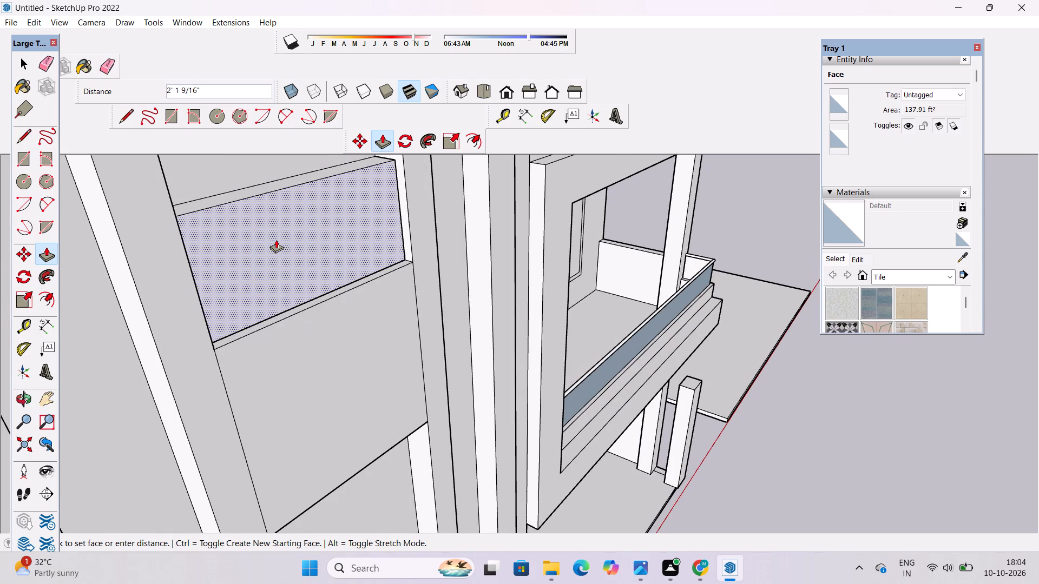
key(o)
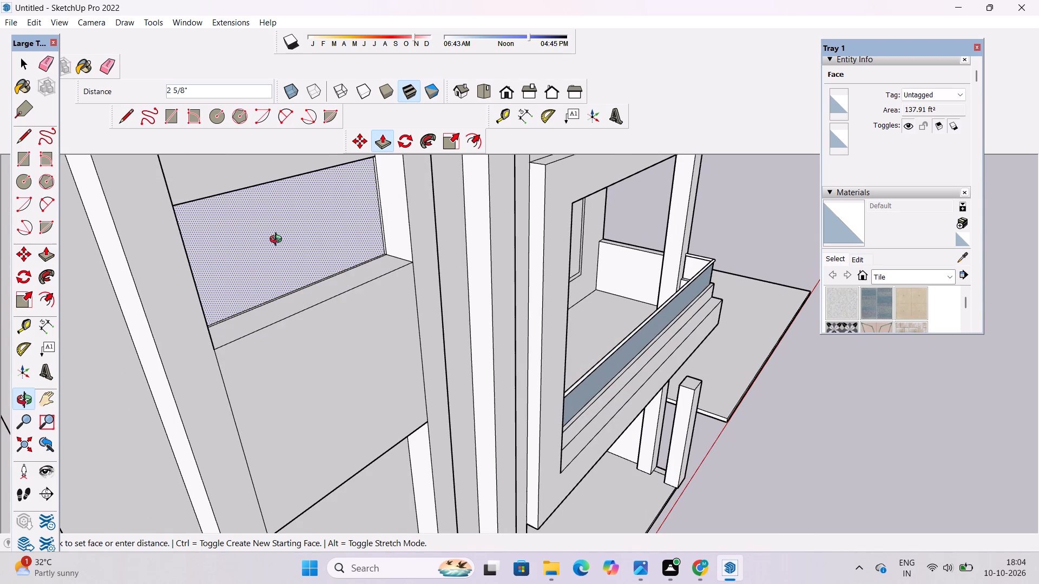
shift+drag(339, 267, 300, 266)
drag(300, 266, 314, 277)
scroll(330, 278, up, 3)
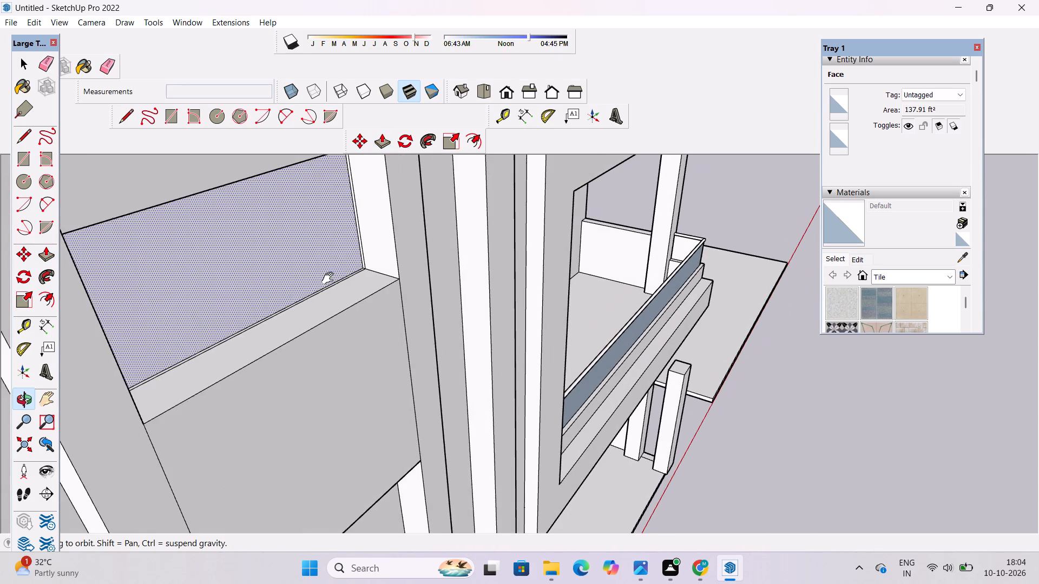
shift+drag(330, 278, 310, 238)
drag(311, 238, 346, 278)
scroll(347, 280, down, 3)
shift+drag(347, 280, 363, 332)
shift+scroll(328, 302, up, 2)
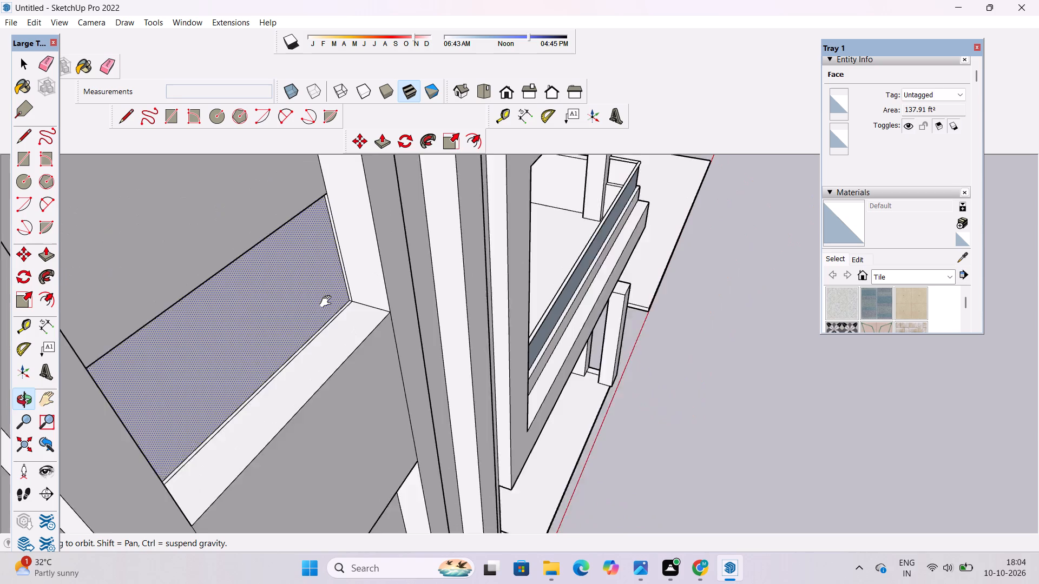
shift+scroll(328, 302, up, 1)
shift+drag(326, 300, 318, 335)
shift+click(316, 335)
Draw a 1' 6" line from the midpoint of the recess's depth edge to its outer corner, beside the 8' strip.
key(l)
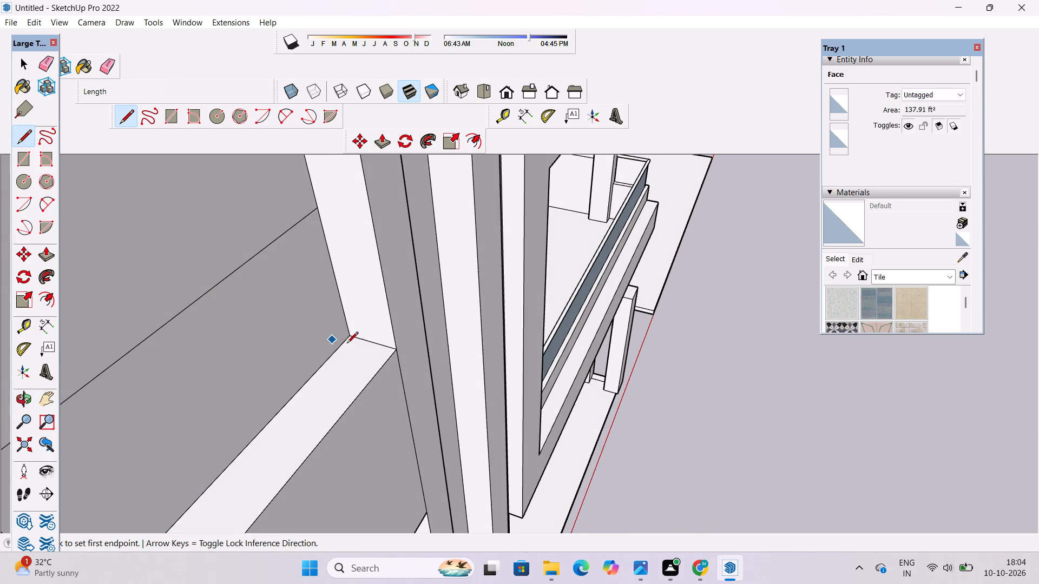
click(372, 346)
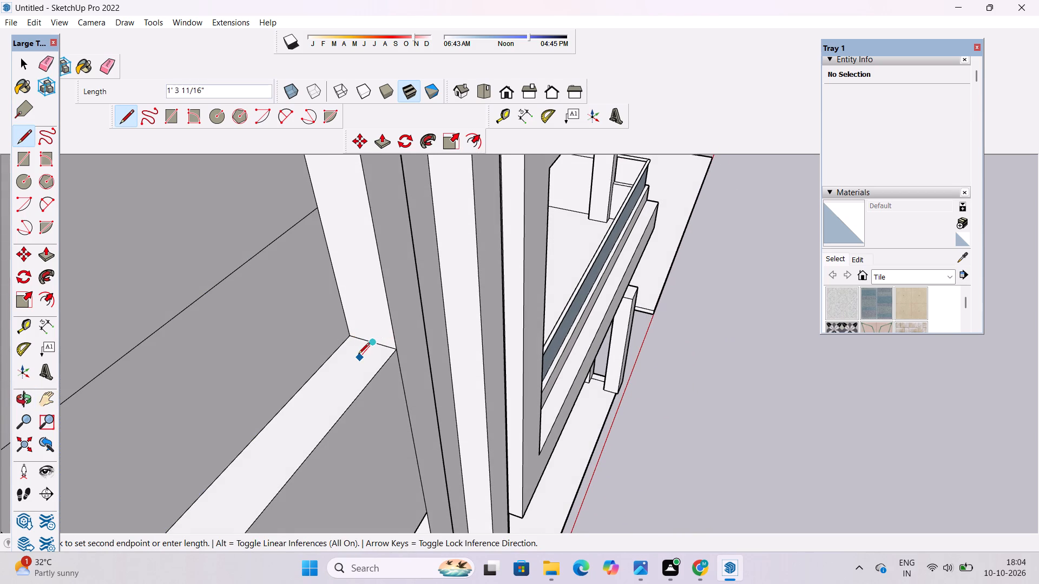
scroll(358, 355, down, 2)
click(386, 351)
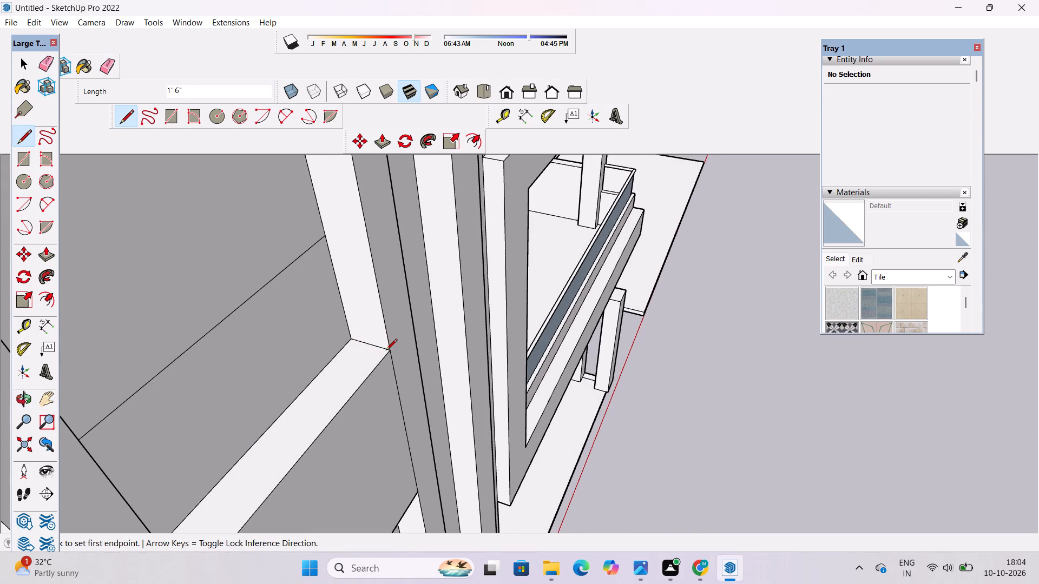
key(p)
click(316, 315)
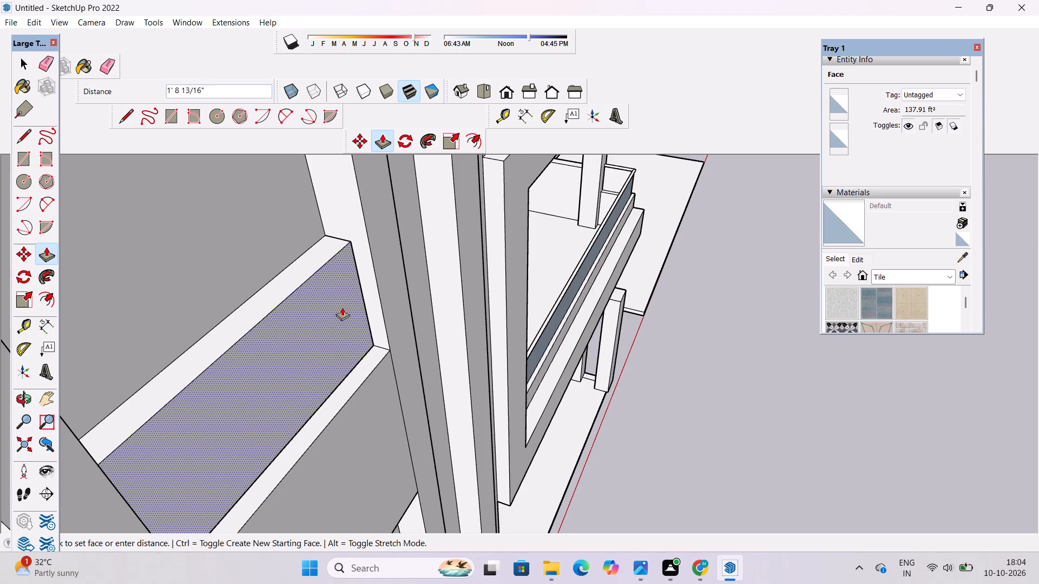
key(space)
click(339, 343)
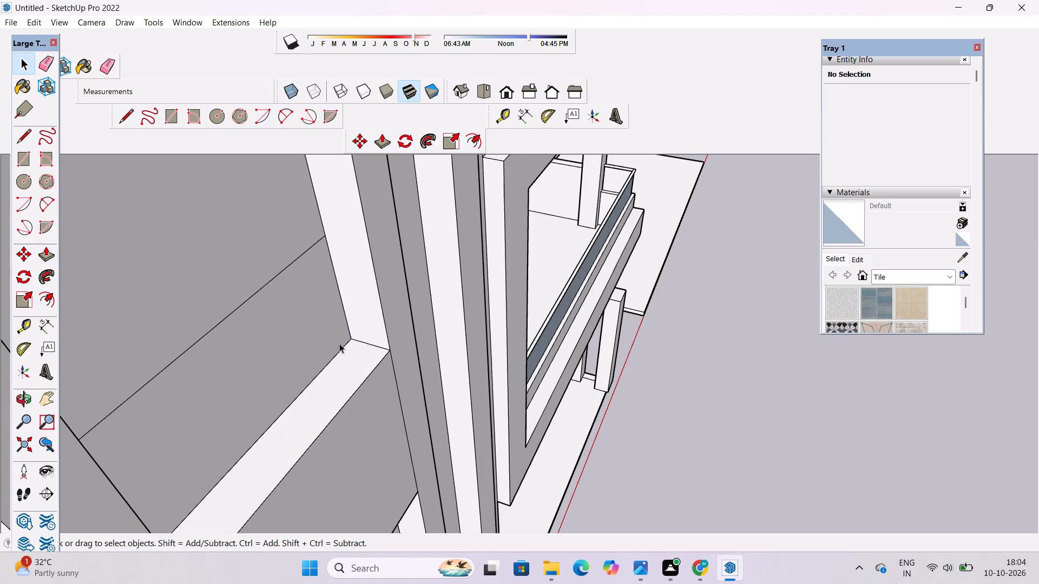
Push/Pull the 8' strip above the raised middle section outward 1' 6" to the midpoint of the recess depth.
key(p)
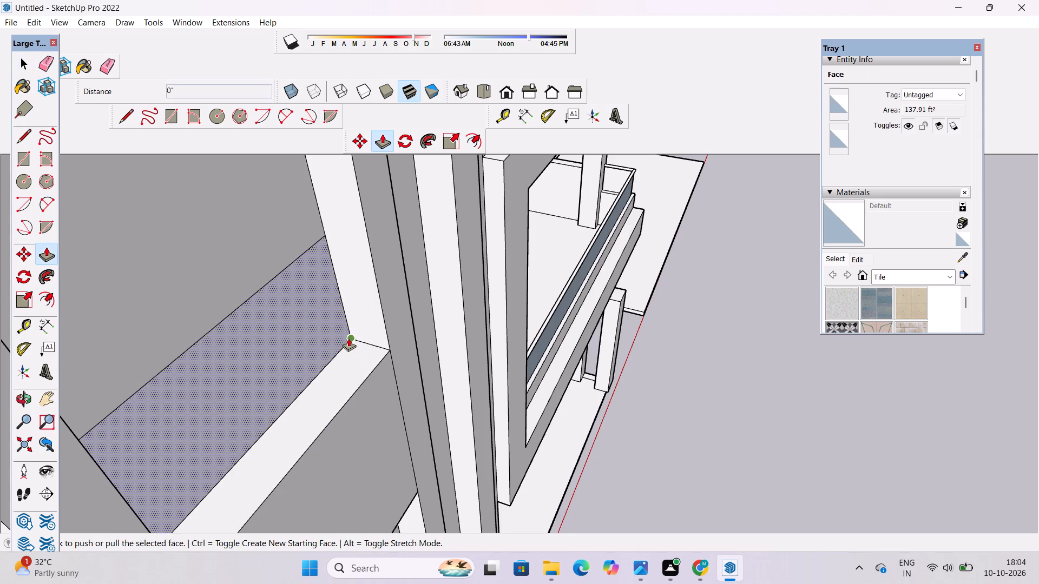
click(348, 338)
click(373, 344)
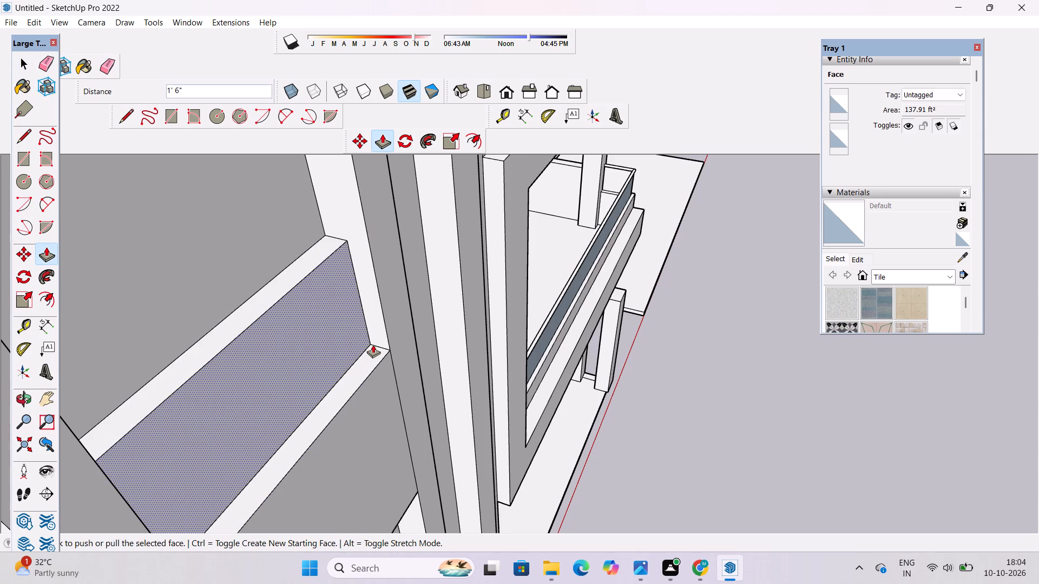
key(space)
Examine the whole house from front, side and oblique viewpoints, clear the selection, and return to the stepped innermost panel.
text(o)
scroll(359, 324, down, 14)
drag(435, 362, 169, 351)
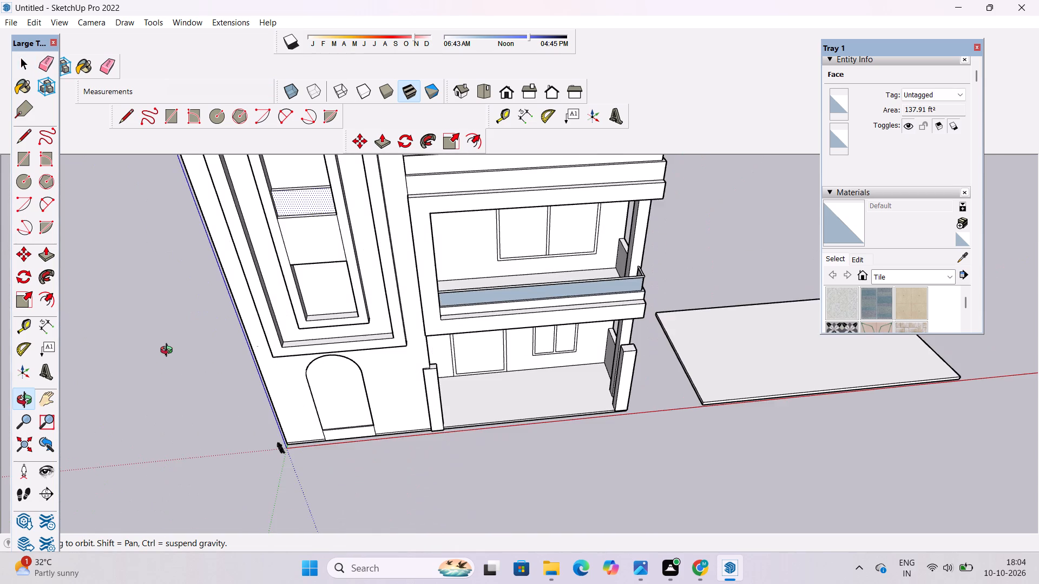
drag(478, 329, 398, 211)
shift+drag(501, 278, 470, 282)
drag(469, 286, 231, 253)
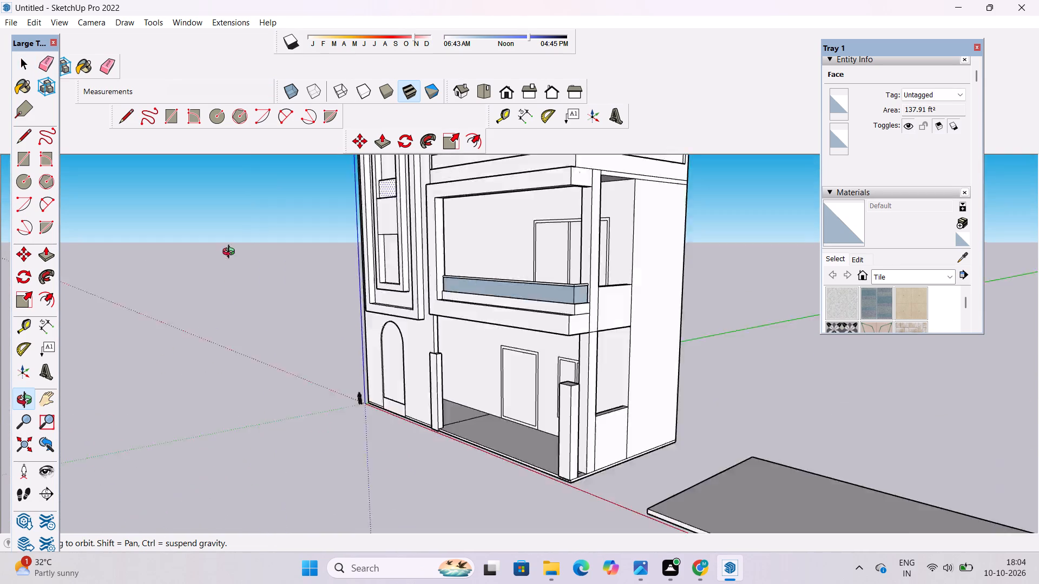
drag(231, 253, 50, 213)
drag(430, 190, 501, 285)
scroll(495, 337, down, 4)
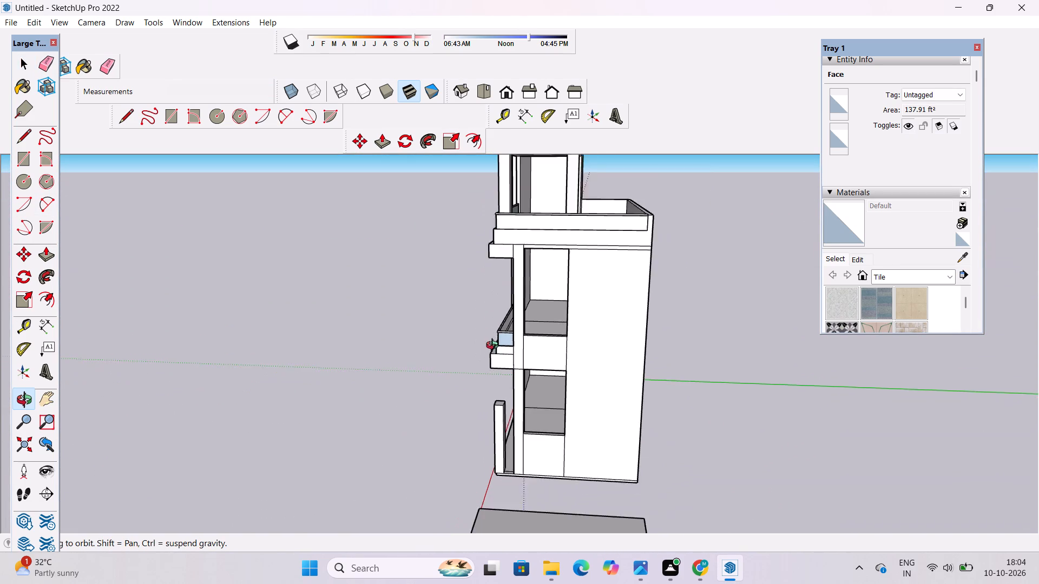
scroll(495, 347, down, 1)
drag(363, 410, 599, 419)
scroll(540, 390, down, 3)
shift+drag(531, 399, 475, 322)
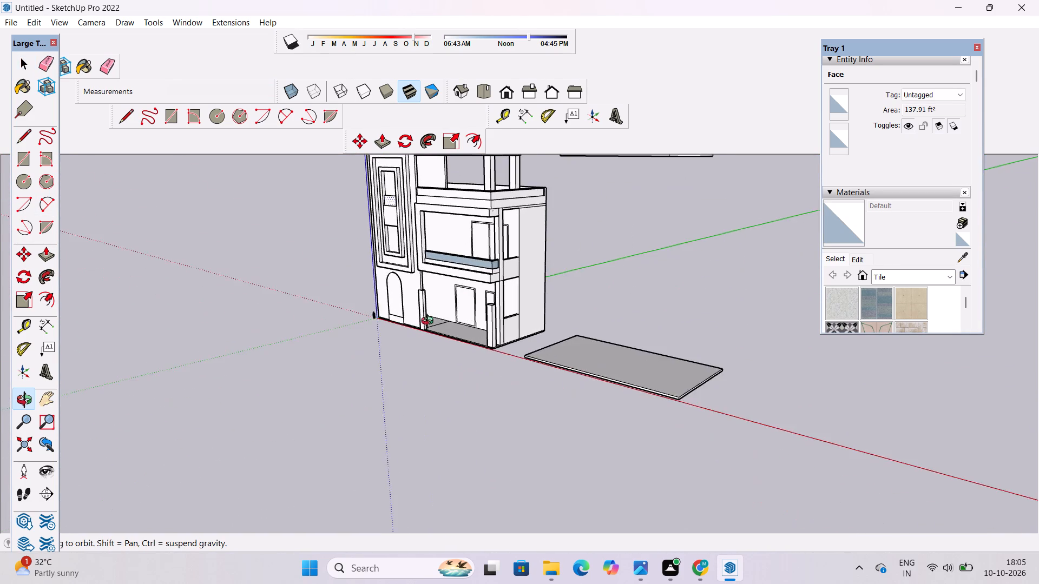
drag(430, 322, 499, 338)
scroll(491, 346, down, 6)
shift+drag(419, 362, 477, 390)
drag(478, 391, 568, 378)
shift+drag(564, 375, 460, 401)
scroll(398, 395, up, 6)
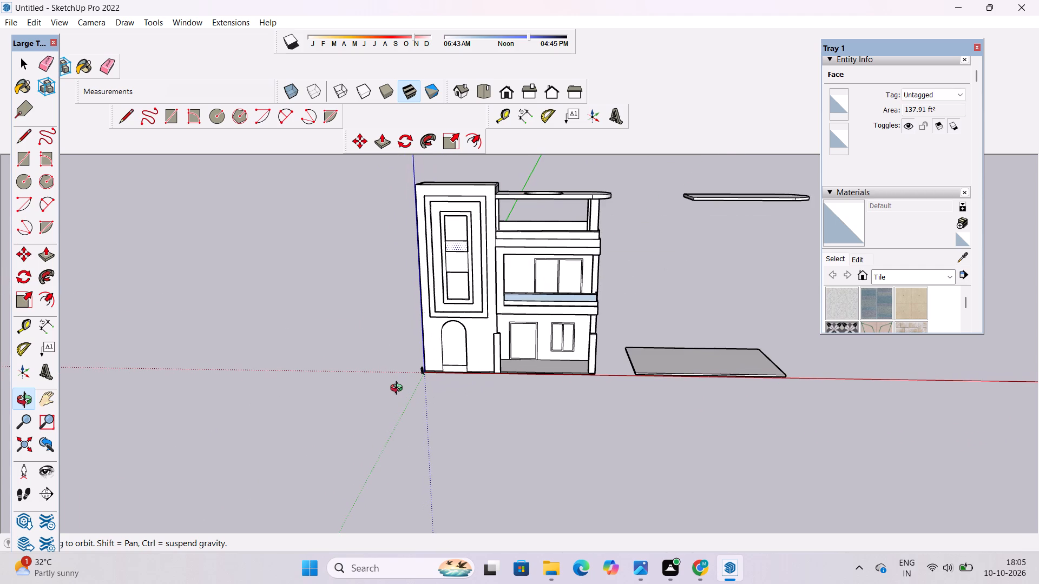
scroll(399, 389, down, 1)
shift+drag(438, 373, 429, 382)
drag(481, 362, 528, 315)
scroll(484, 310, up, 8)
shift+drag(428, 302, 227, 373)
shift+scroll(246, 354, down, 6)
drag(246, 354, 277, 397)
scroll(192, 354, up, 4)
shift+drag(193, 352, 336, 385)
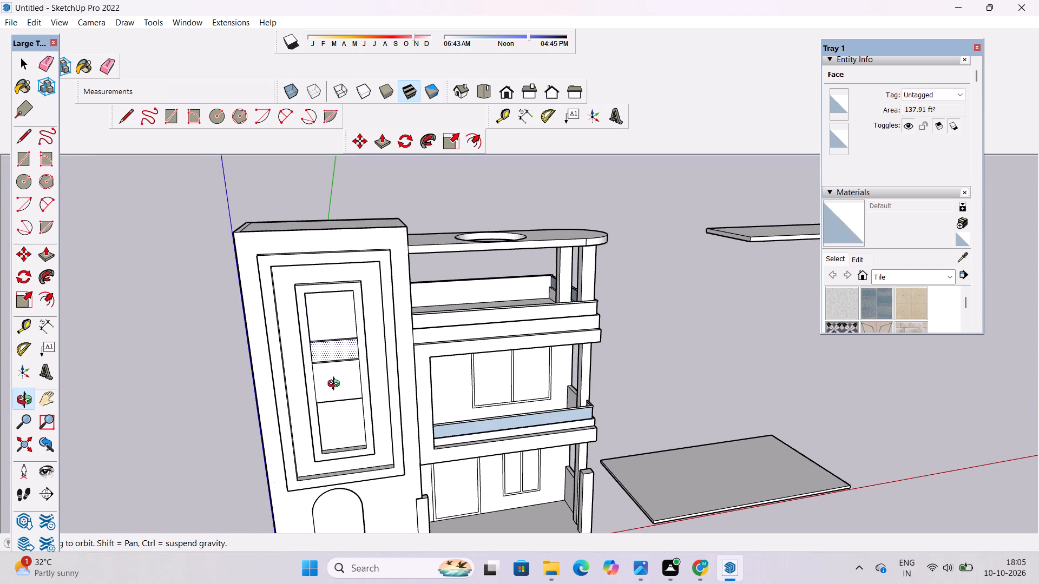
key(space)
click(175, 403)
key(o)
scroll(271, 373, up, 7)
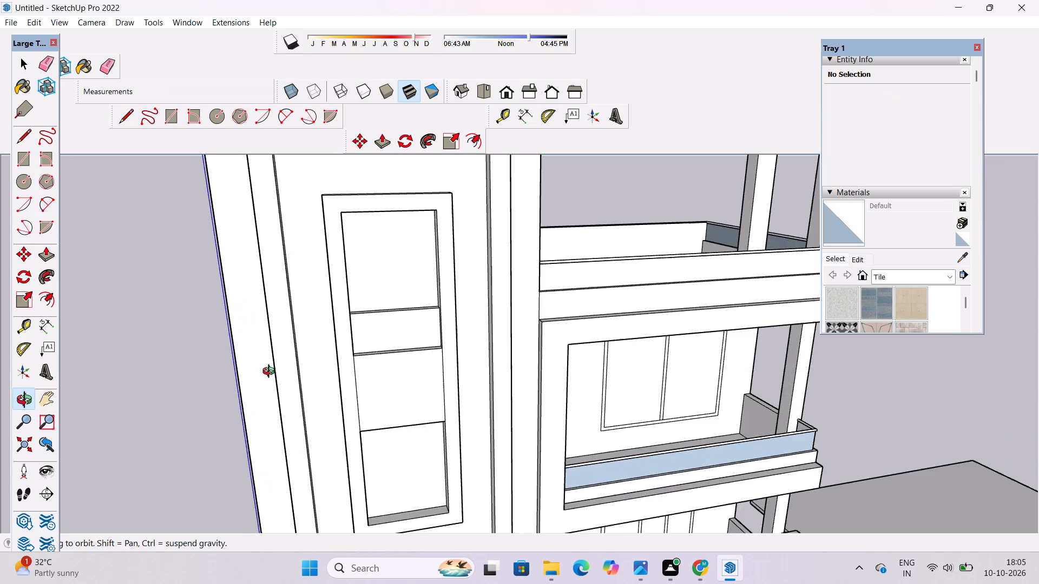
Examine the stepped sections of the tall wall's innermost framed panel from raised, frontal and low viewpoints.
shift+drag(380, 346, 370, 377)
drag(369, 379, 271, 421)
shift+drag(335, 347, 328, 391)
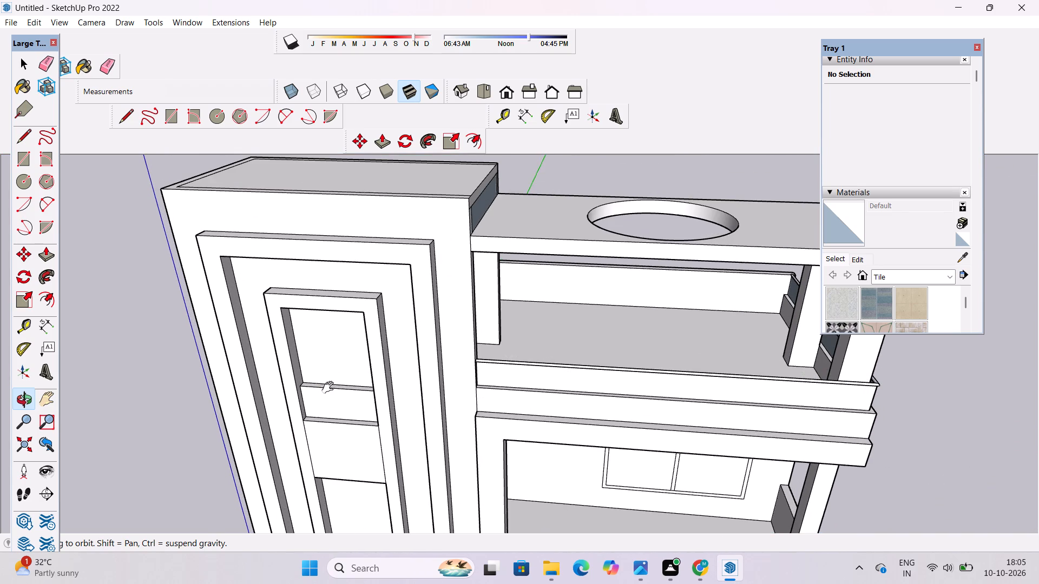
shift+scroll(331, 388, down, 4)
shift+drag(329, 423, 351, 368)
shift+drag(351, 367, 360, 423)
drag(360, 423, 367, 364)
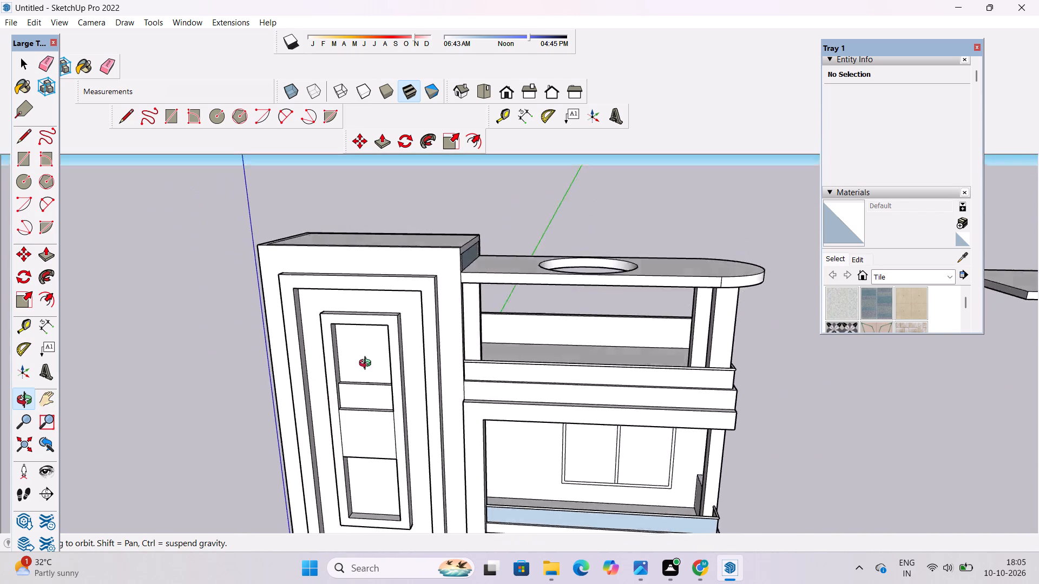
drag(367, 364, 379, 297)
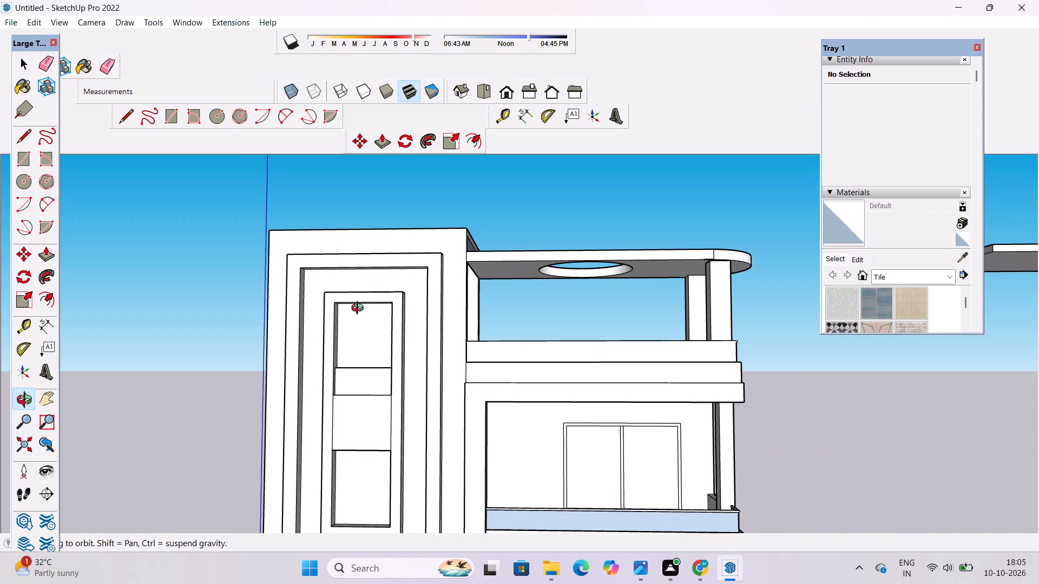
scroll(343, 322, down, 2)
shift+drag(331, 336, 338, 357)
shift+drag(351, 388, 386, 426)
shift+drag(389, 435, 389, 348)
drag(390, 356, 394, 393)
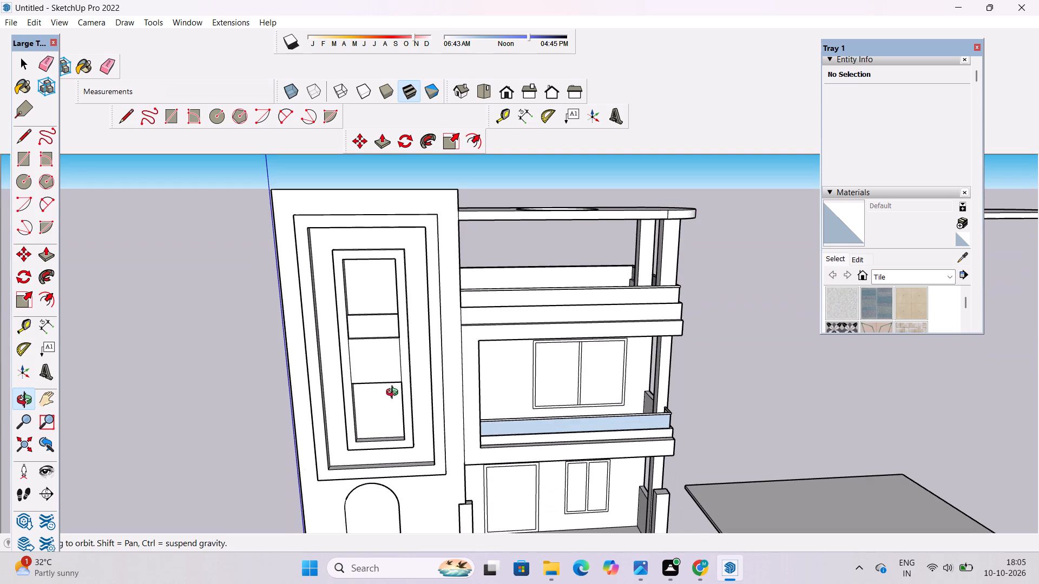
scroll(400, 393, down, 2)
drag(384, 409, 385, 392)
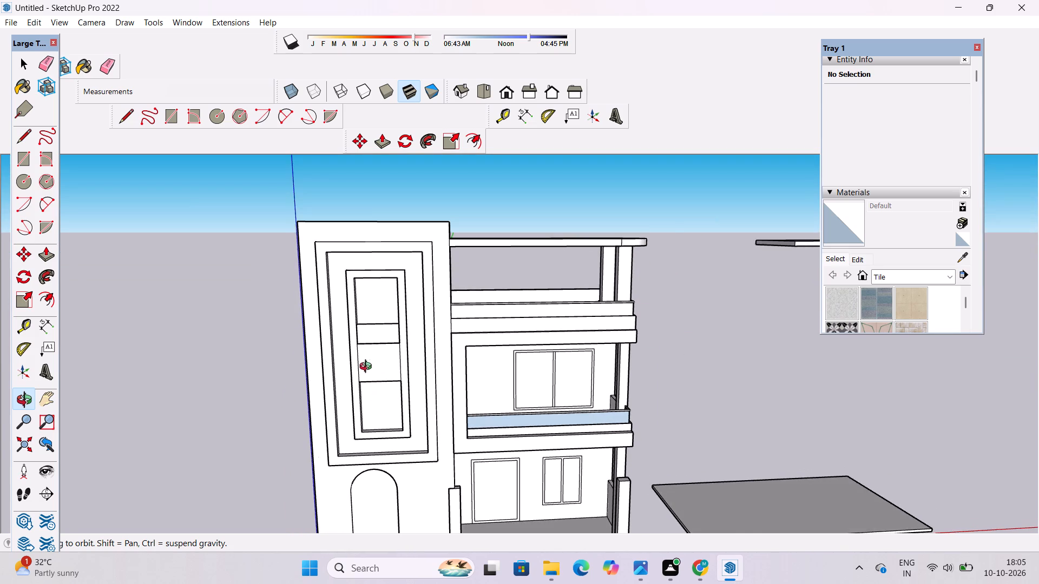
scroll(361, 364, up, 4)
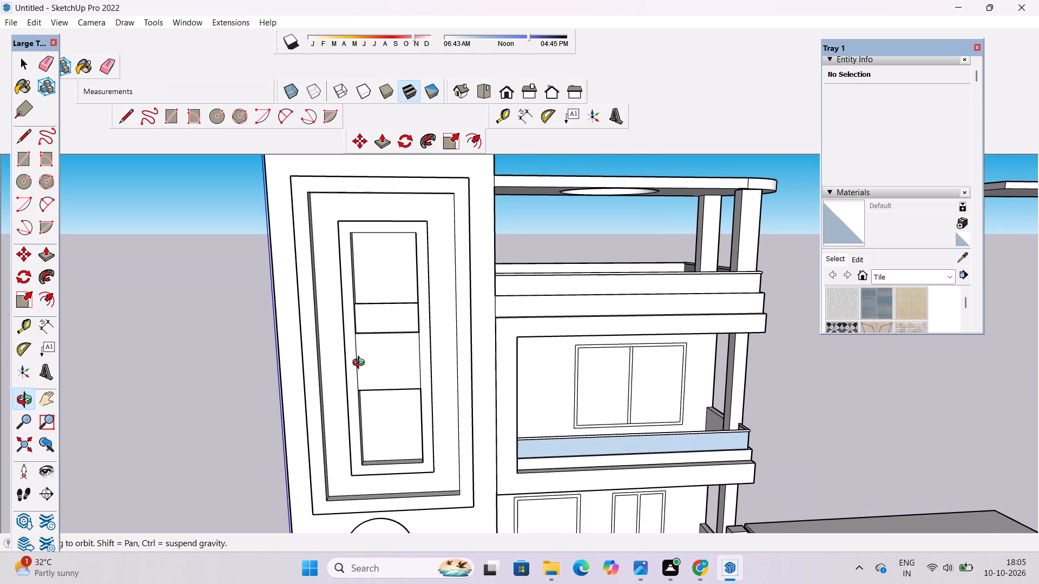
scroll(361, 364, down, 7)
scroll(369, 353, up, 5)
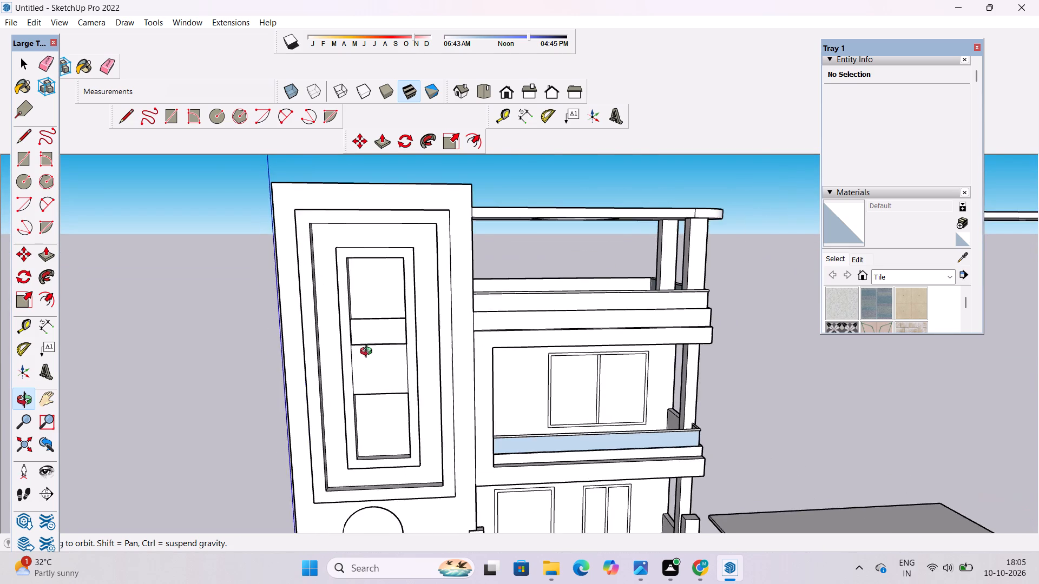
scroll(369, 353, up, 4)
scroll(369, 353, down, 5)
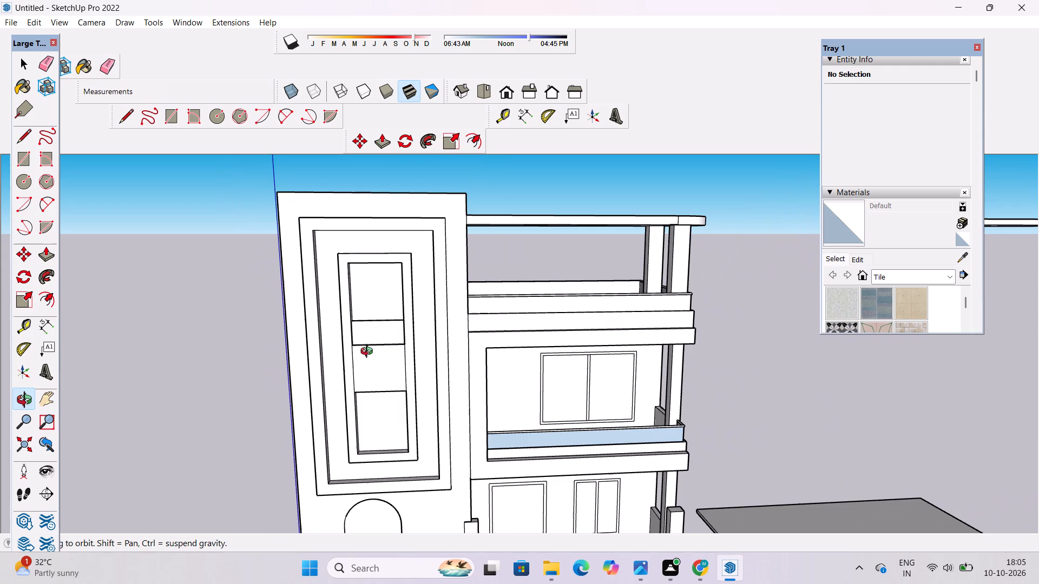
drag(371, 388, 402, 288)
drag(396, 229, 375, 246)
scroll(374, 252, down, 2)
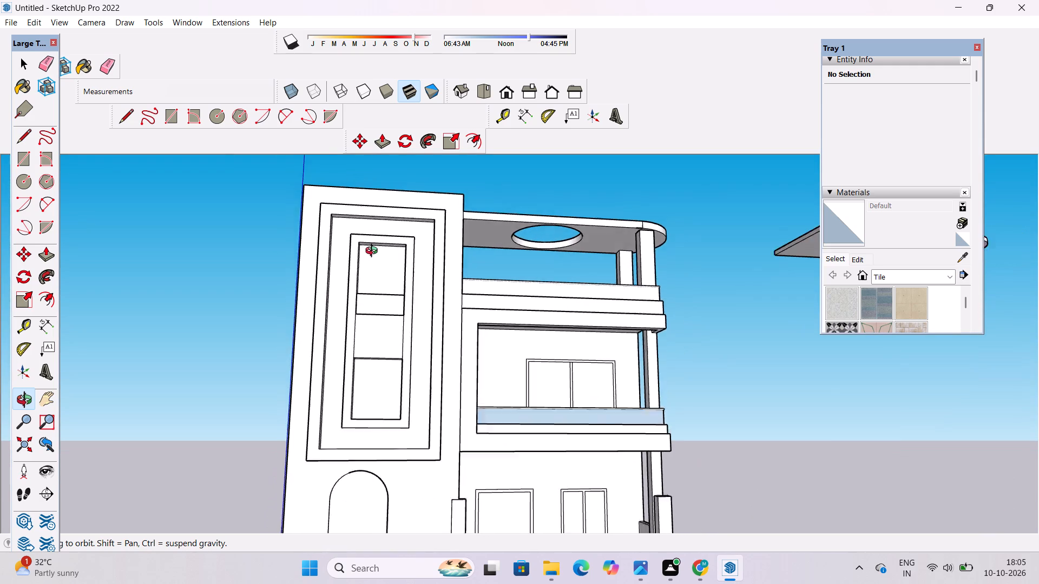
Examine the whole front facade at varying distances, comparing the tall panelled wall with the balcony storeys beside it.
scroll(374, 252, down, 2)
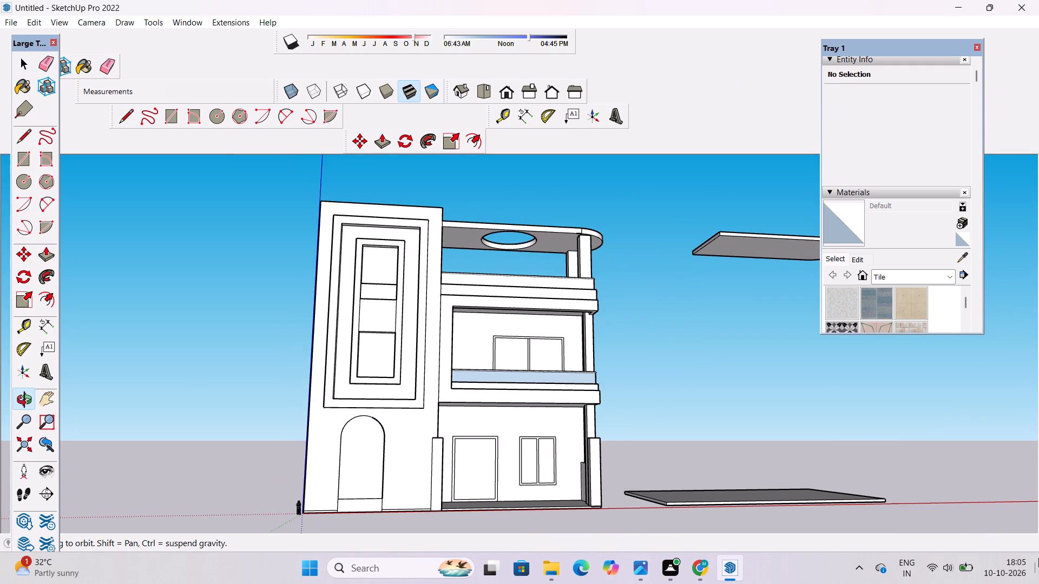
scroll(1038, 558, up, 2)
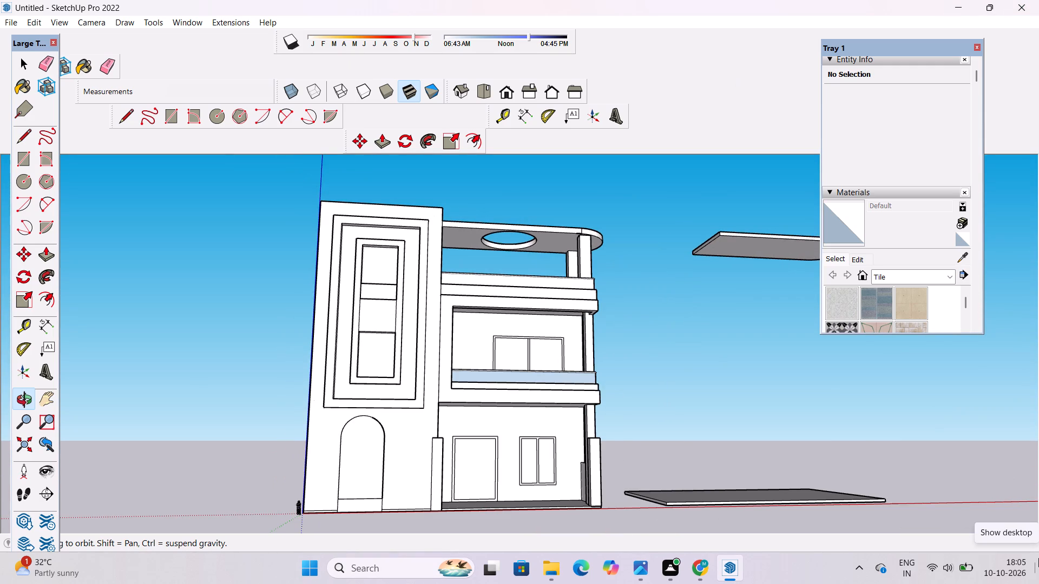
scroll(236, 290, down, 7)
drag(280, 356, 336, 440)
scroll(360, 388, up, 4)
drag(411, 409, 273, 360)
scroll(304, 277, down, 7)
drag(361, 277, 379, 328)
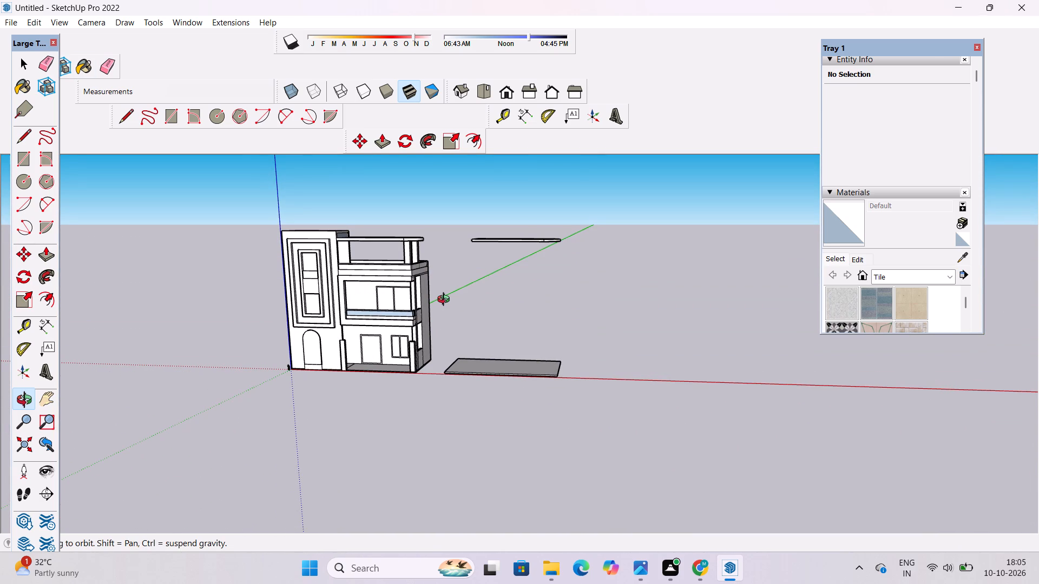
scroll(259, 340, down, 2)
drag(245, 341, 255, 347)
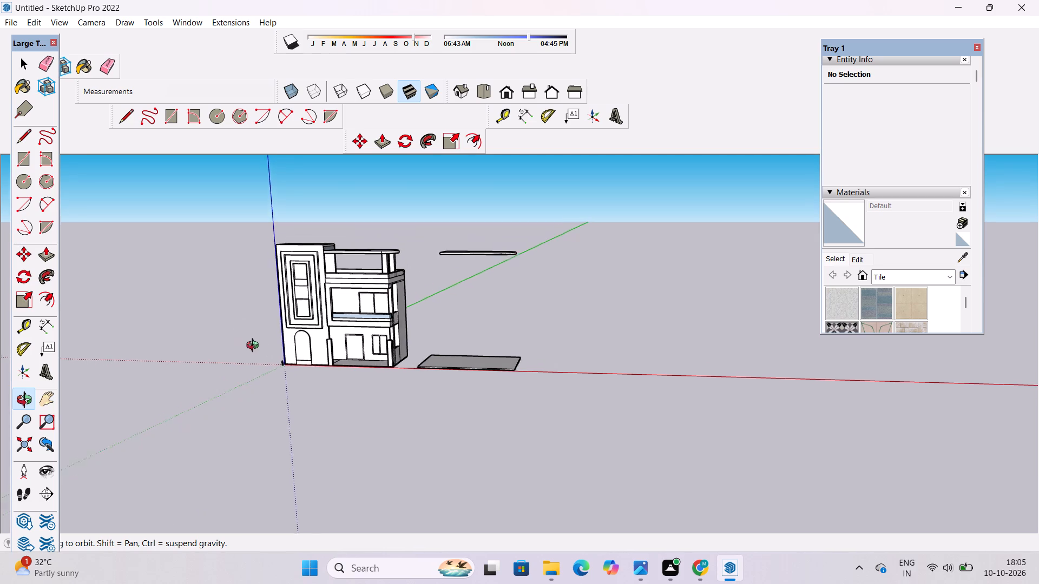
drag(255, 347, 339, 369)
scroll(338, 340, up, 7)
shift+drag(271, 347, 384, 347)
drag(442, 371, 367, 321)
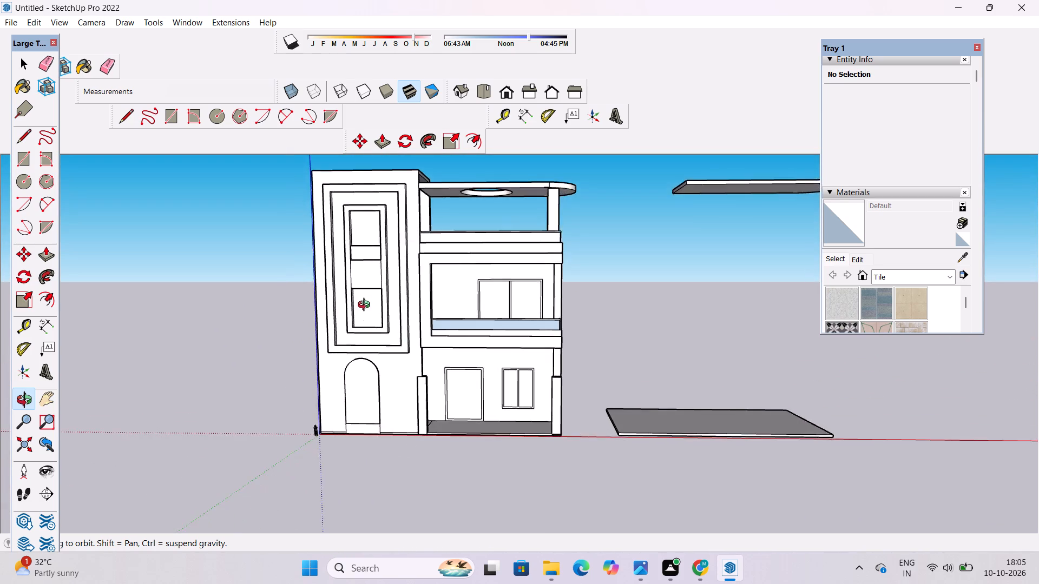
scroll(366, 304, down, 10)
shift+drag(374, 296, 347, 337)
shift+scroll(364, 379, up, 1)
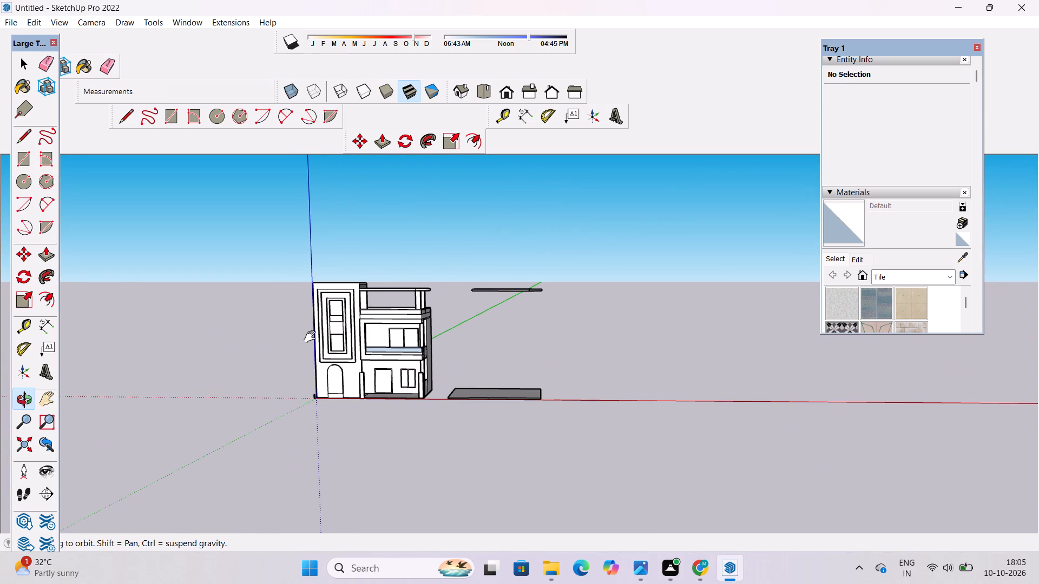
scroll(320, 337, down, 4)
drag(318, 342, 335, 377)
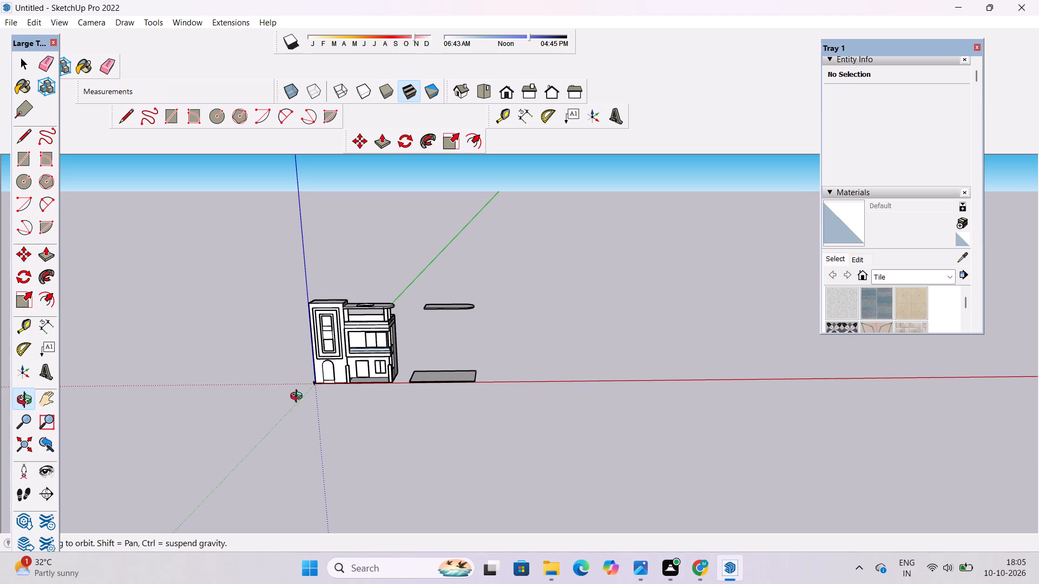
scroll(320, 387, up, 4)
shift+drag(326, 377, 229, 436)
drag(242, 436, 289, 450)
scroll(232, 462, up, 4)
shift+drag(231, 458, 257, 444)
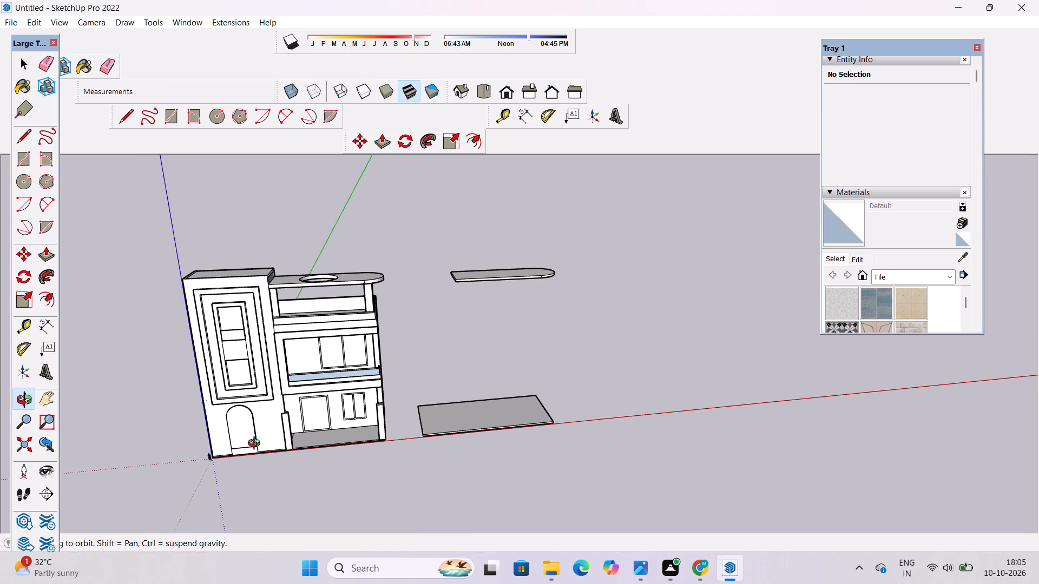
scroll(256, 442, down, 2)
shift+drag(262, 427, 277, 445)
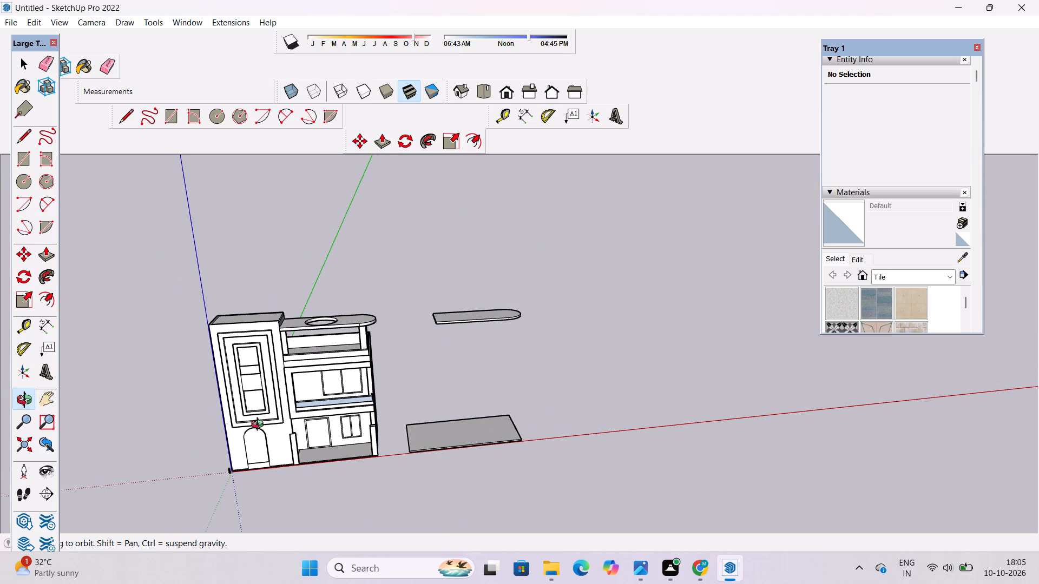
drag(252, 442, 264, 379)
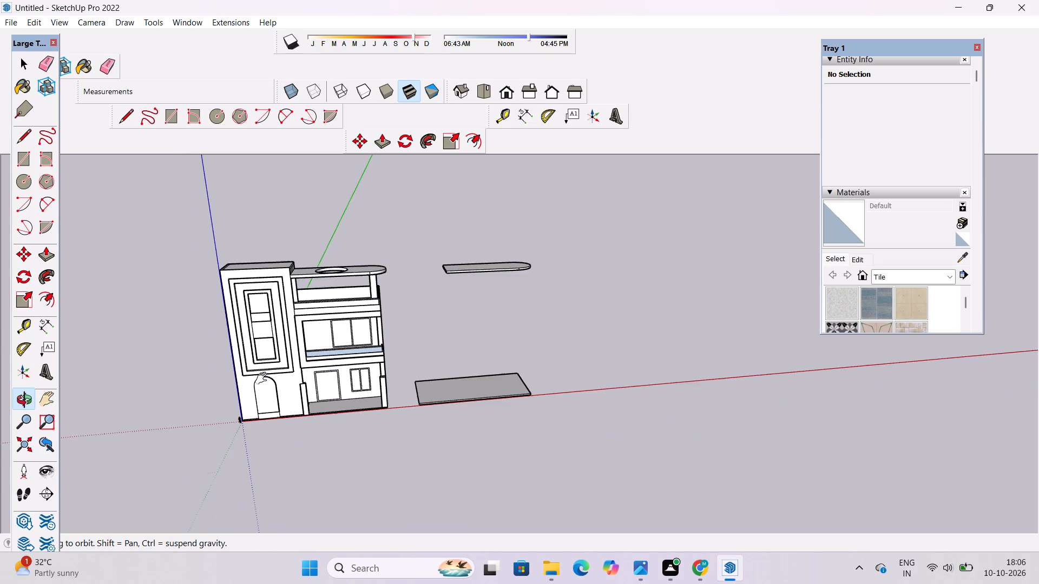
drag(264, 379, 262, 381)
scroll(265, 372, up, 5)
drag(235, 396, 284, 402)
drag(279, 412, 299, 364)
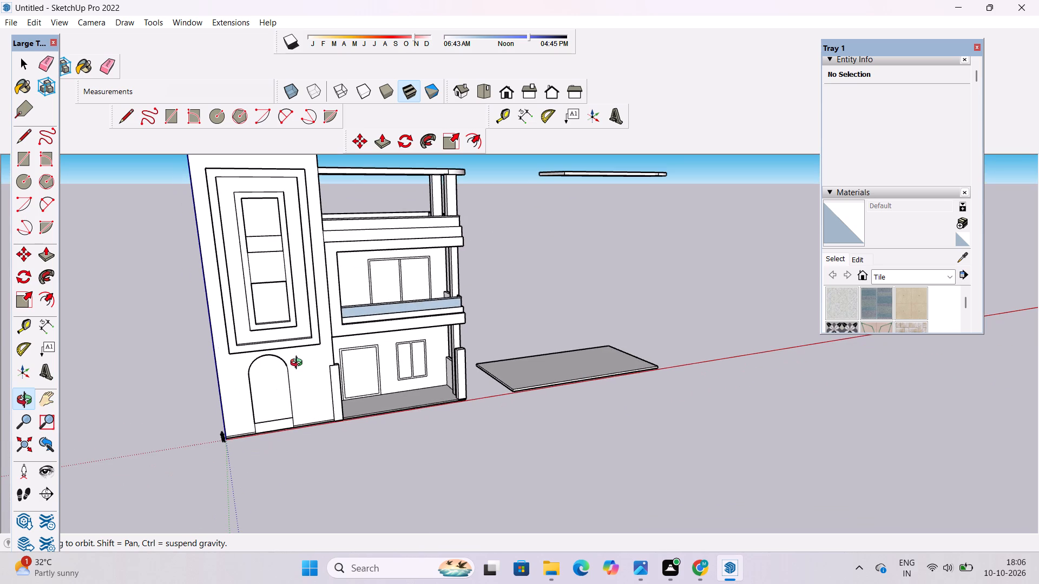
scroll(303, 332, down, 2)
drag(306, 340, 307, 366)
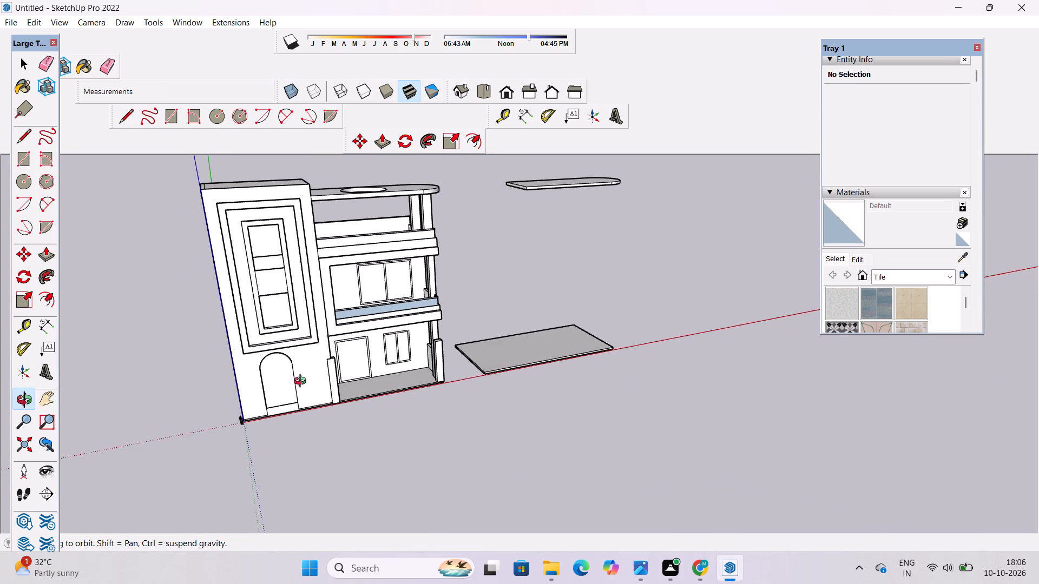
scroll(303, 382, up, 3)
drag(289, 388, 246, 394)
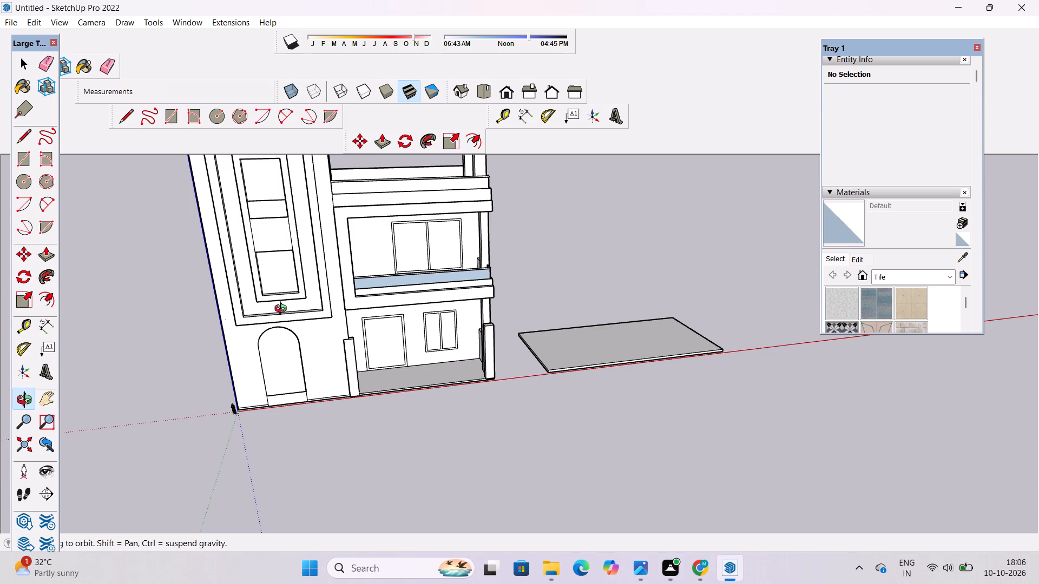
Examine the whole house from oblique and high viewpoints, covering its side walls, balconies and roof.
shift+drag(281, 324, 293, 364)
drag(409, 365, 291, 382)
shift+drag(439, 327, 387, 343)
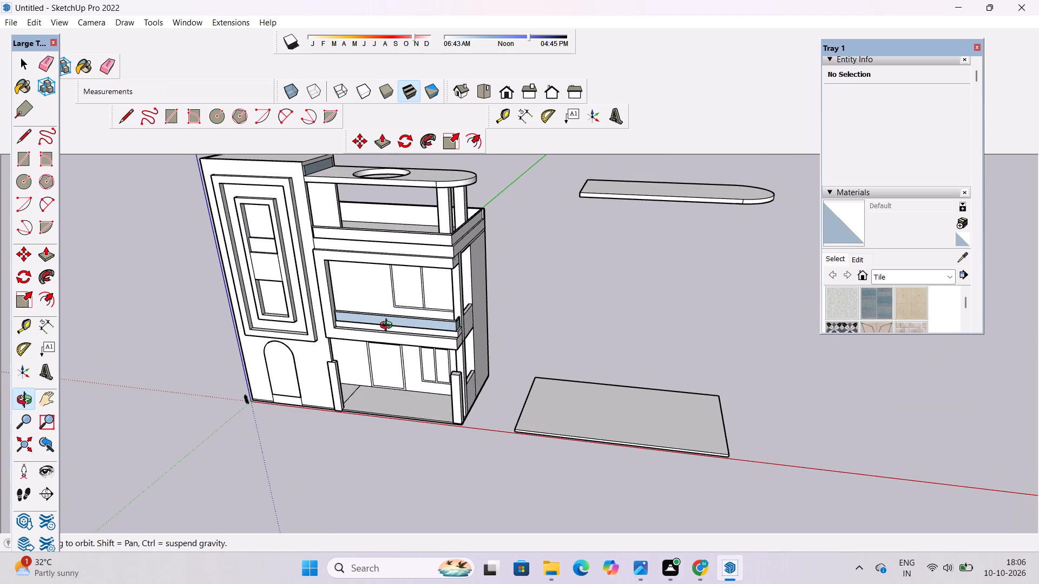
scroll(389, 327, down, 3)
shift+drag(343, 377, 356, 325)
drag(328, 328, 437, 340)
scroll(376, 340, up, 2)
shift+drag(326, 341, 379, 365)
scroll(278, 349, down, 3)
drag(292, 349, 340, 357)
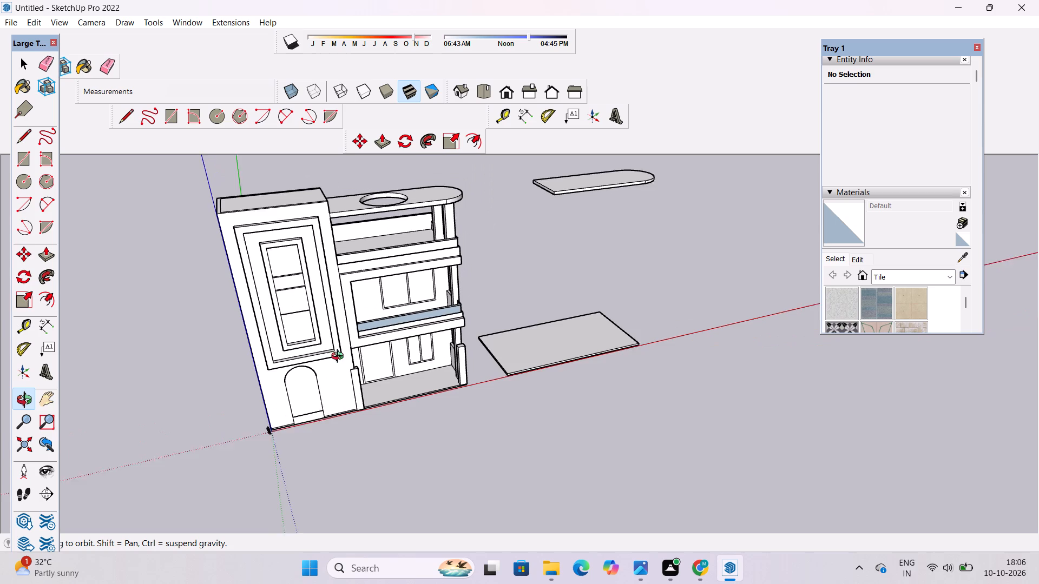
drag(340, 357, 355, 357)
shift+scroll(337, 343, down, 4)
drag(310, 357, 394, 375)
shift+drag(308, 400, 372, 339)
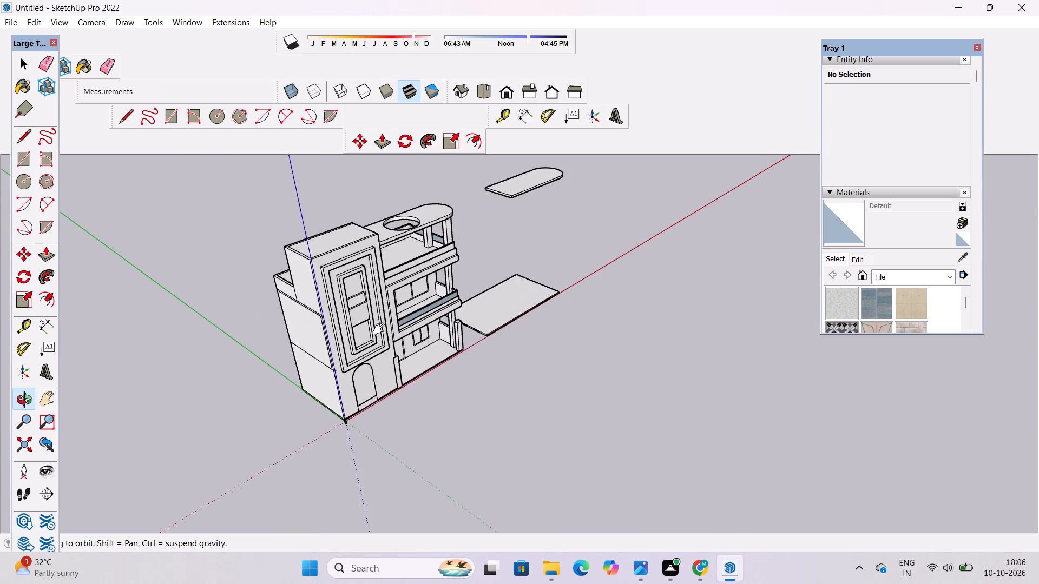
scroll(372, 320, up, 3)
shift+drag(372, 318, 352, 390)
shift+drag(471, 314, 458, 343)
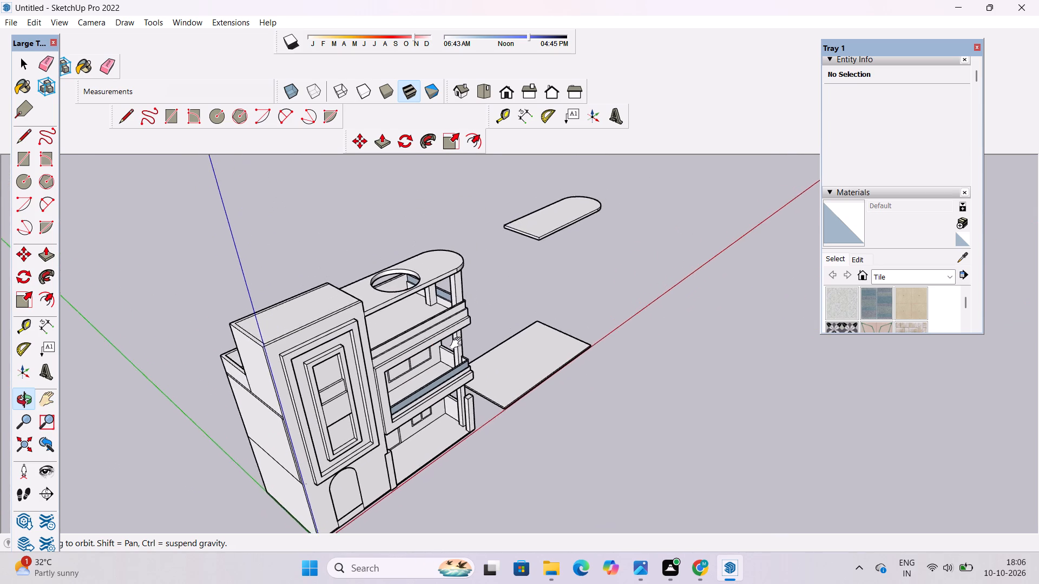
shift+drag(458, 343, 336, 360)
shift+drag(450, 324, 339, 350)
Examine the rounded roof slab with the circular opening and the top-floor balcony up close, from above and below.
shift+scroll(274, 297, up, 4)
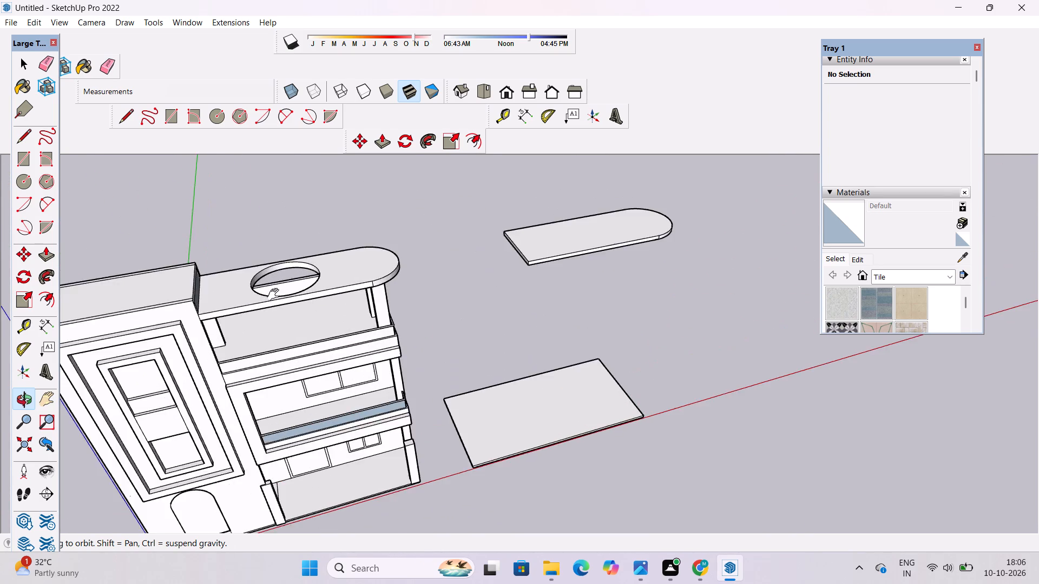
shift+drag(280, 294, 338, 323)
scroll(340, 335, up, 5)
drag(353, 370, 317, 211)
shift+drag(314, 234, 311, 257)
drag(282, 270, 269, 276)
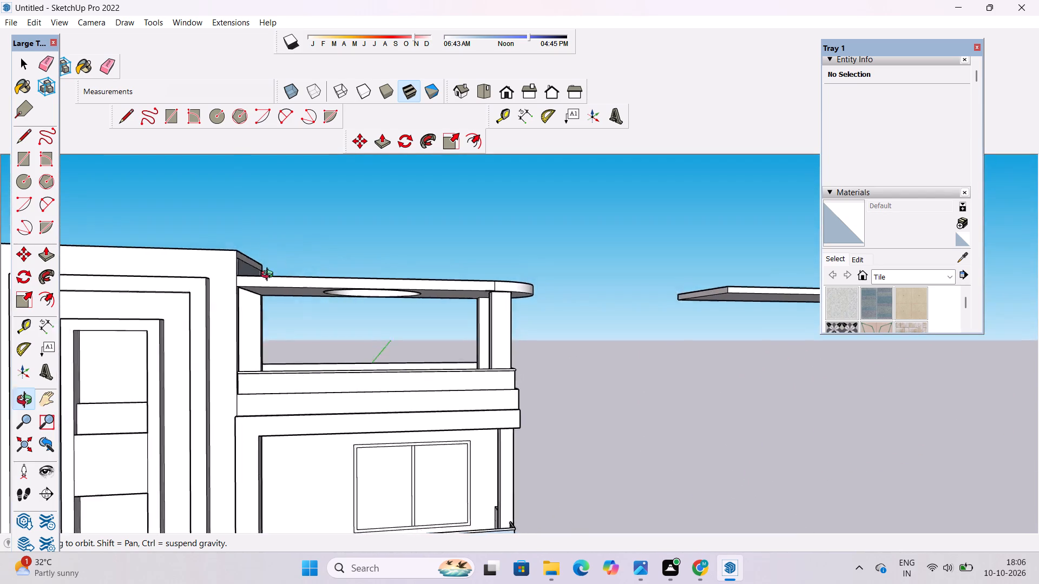
drag(269, 276, 382, 309)
drag(409, 378, 272, 353)
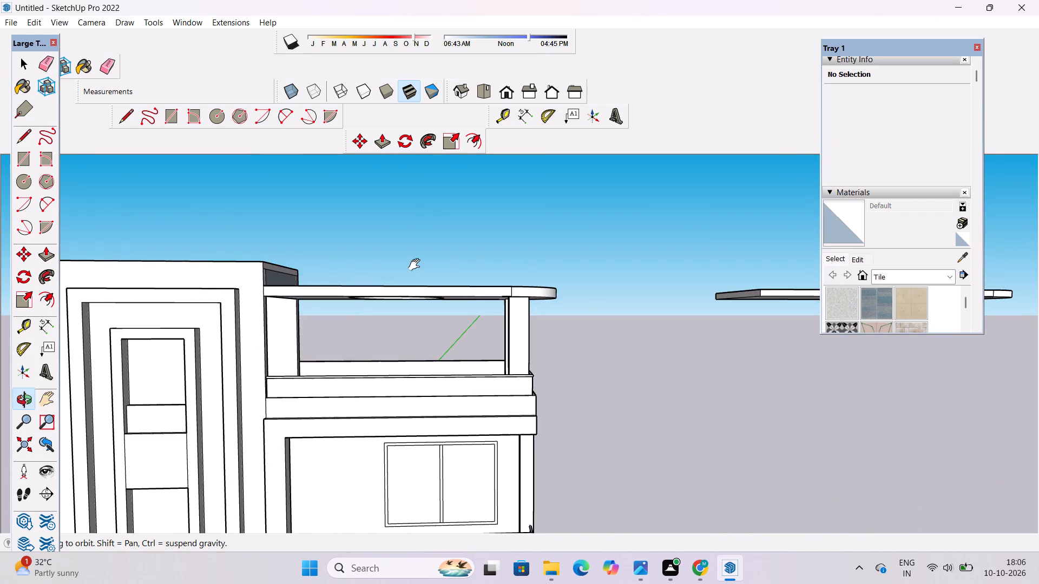
Examine the full front facade again and return to a close view of the stepped innermost panel.
shift+scroll(417, 265, down, 6)
drag(443, 298, 440, 363)
shift+drag(430, 373, 445, 301)
shift+scroll(384, 297, down, 4)
shift+drag(386, 292, 381, 328)
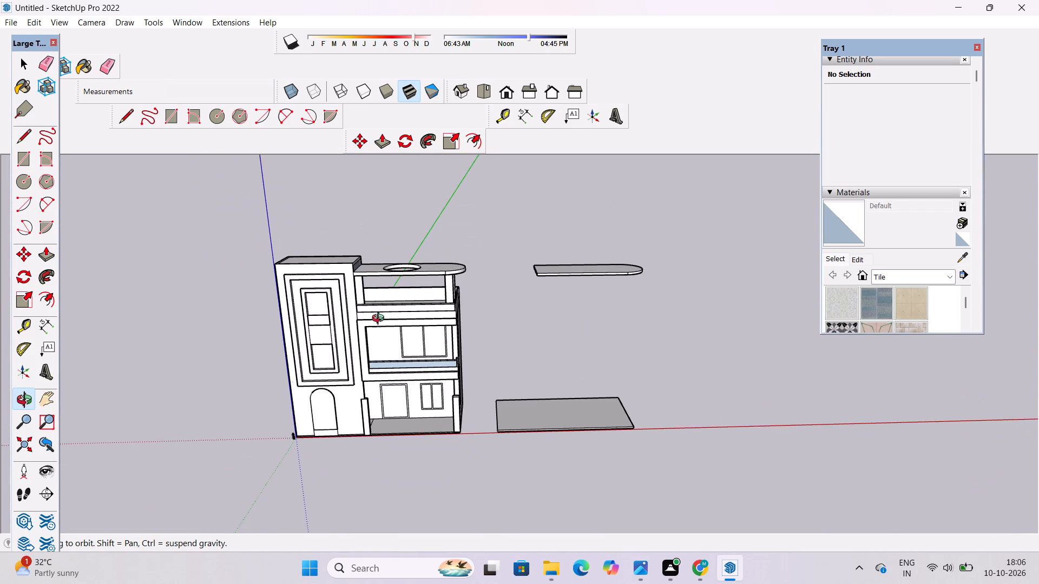
scroll(387, 315, down, 3)
scroll(391, 314, up, 1)
shift+drag(392, 313, 392, 331)
drag(373, 380, 382, 332)
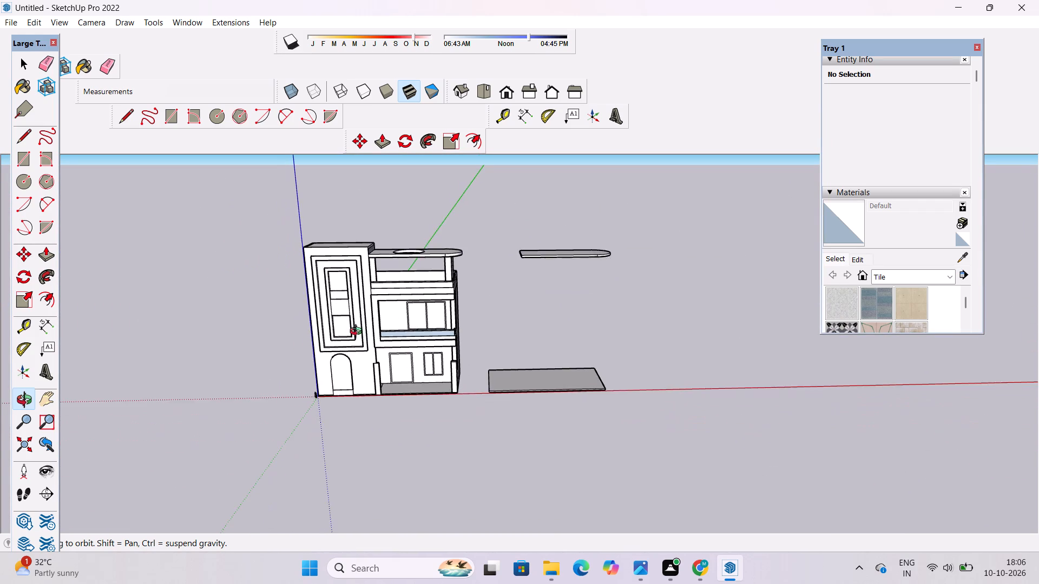
scroll(357, 332, up, 4)
shift+drag(344, 334, 403, 339)
scroll(403, 339, up, 3)
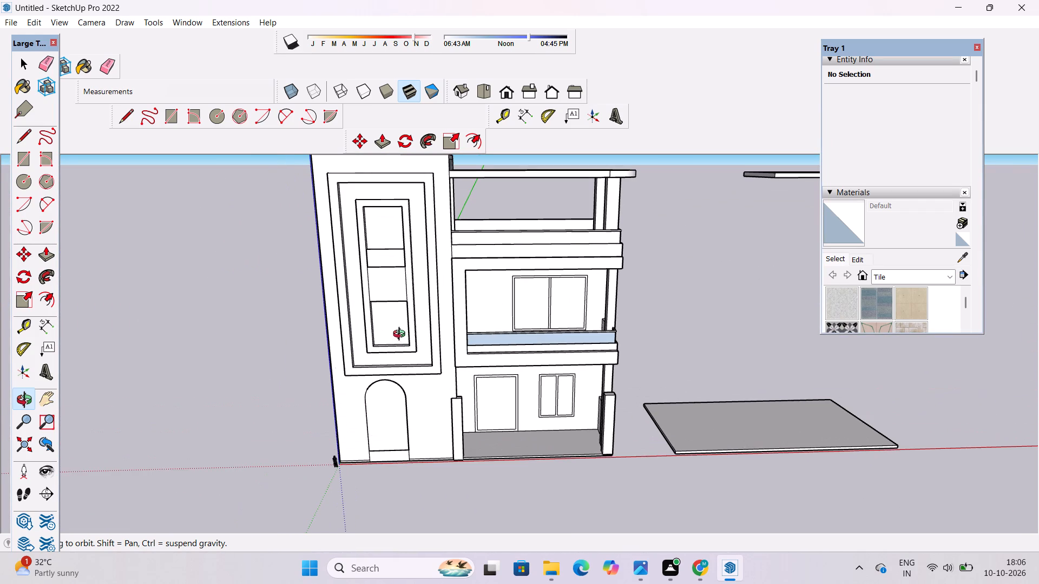
shift+drag(426, 283, 364, 359)
shift+scroll(367, 351, down, 4)
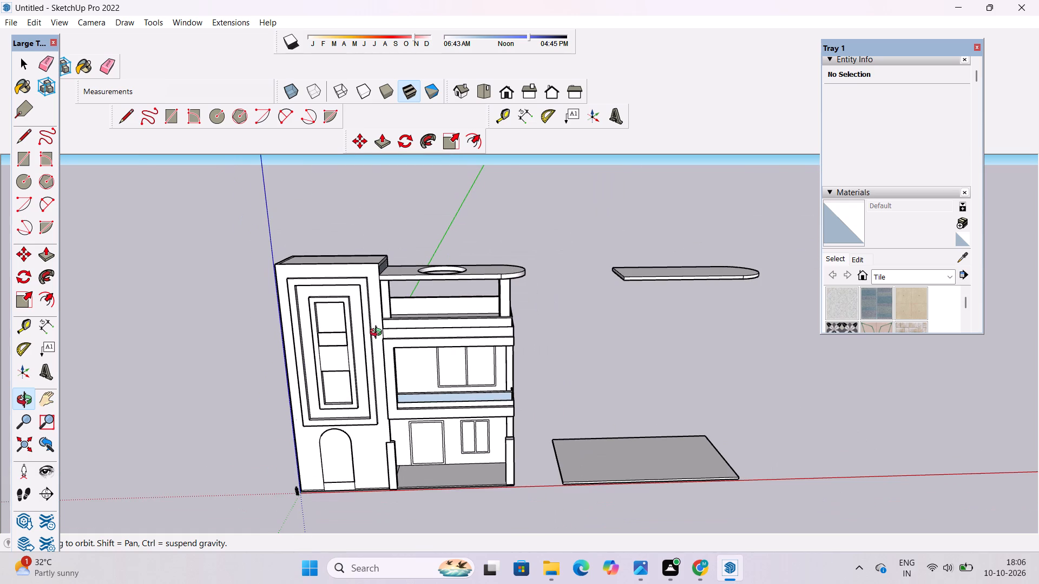
shift+drag(359, 363, 381, 308)
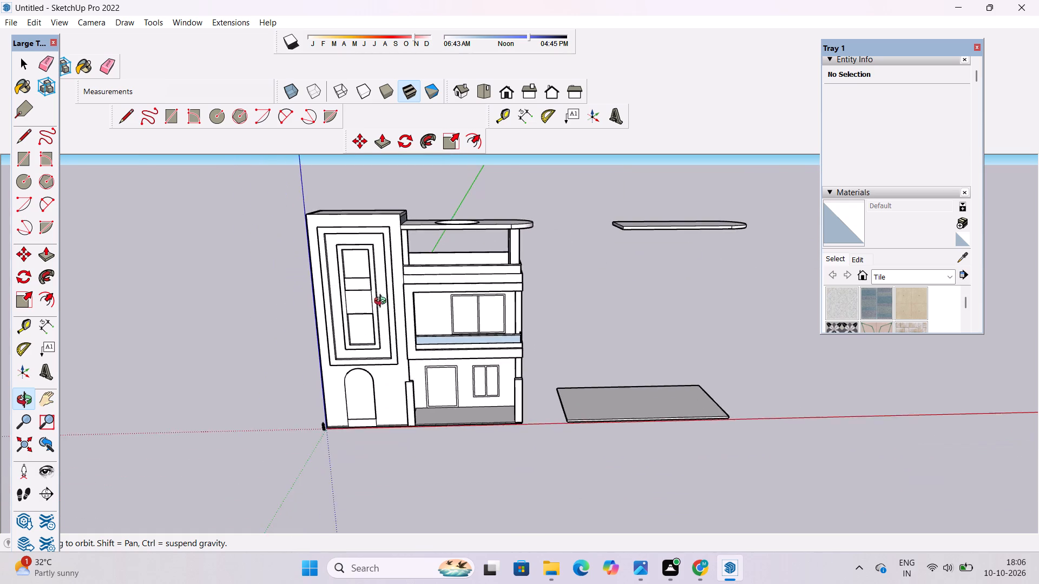
scroll(380, 302, up, 10)
scroll(299, 307, down, 5)
shift+drag(328, 290, 316, 349)
scroll(379, 345, up, 4)
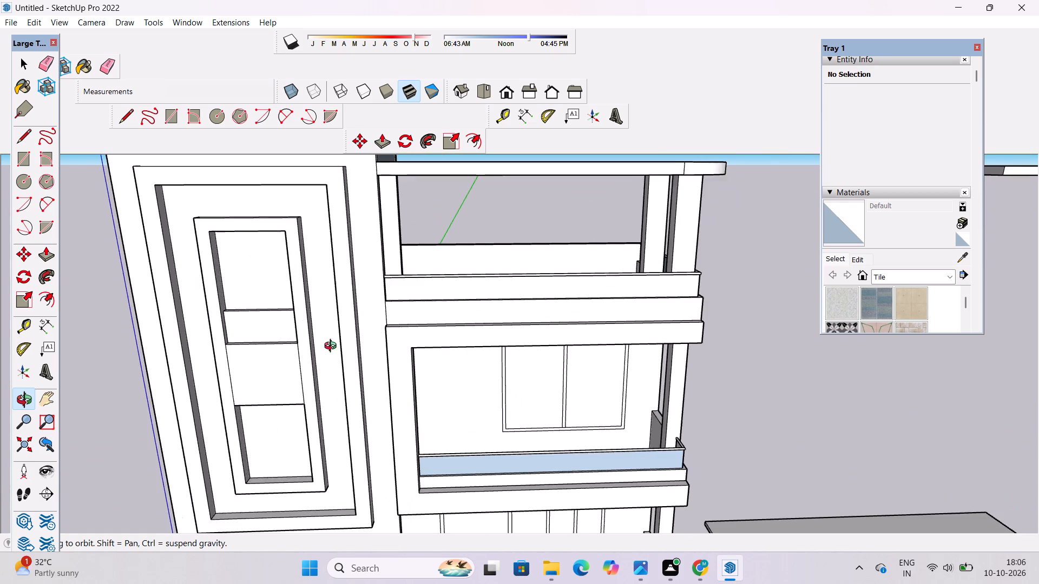
Examine the tall wall's stepped framed panel and the balcony storeys beside it from oblique and close viewpoints.
drag(288, 348, 308, 361)
drag(215, 412, 246, 400)
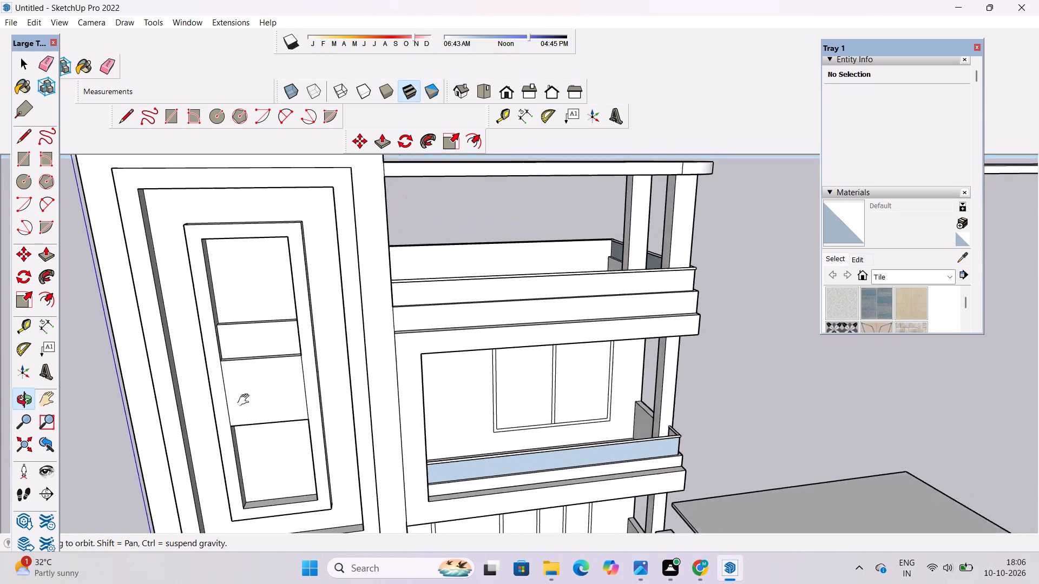
drag(246, 400, 272, 383)
scroll(280, 366, down, 7)
drag(268, 375, 332, 380)
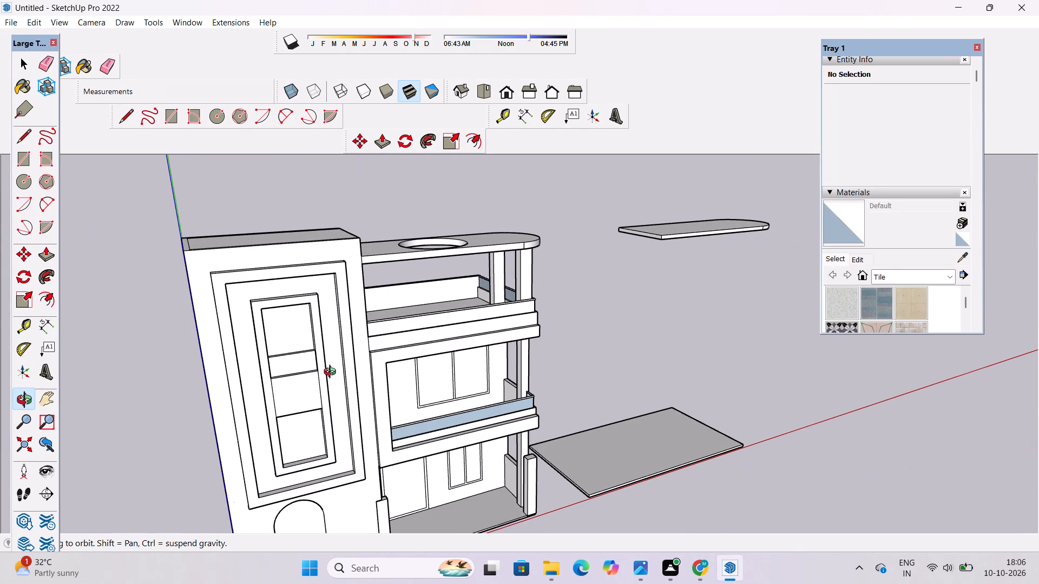
drag(319, 378, 329, 342)
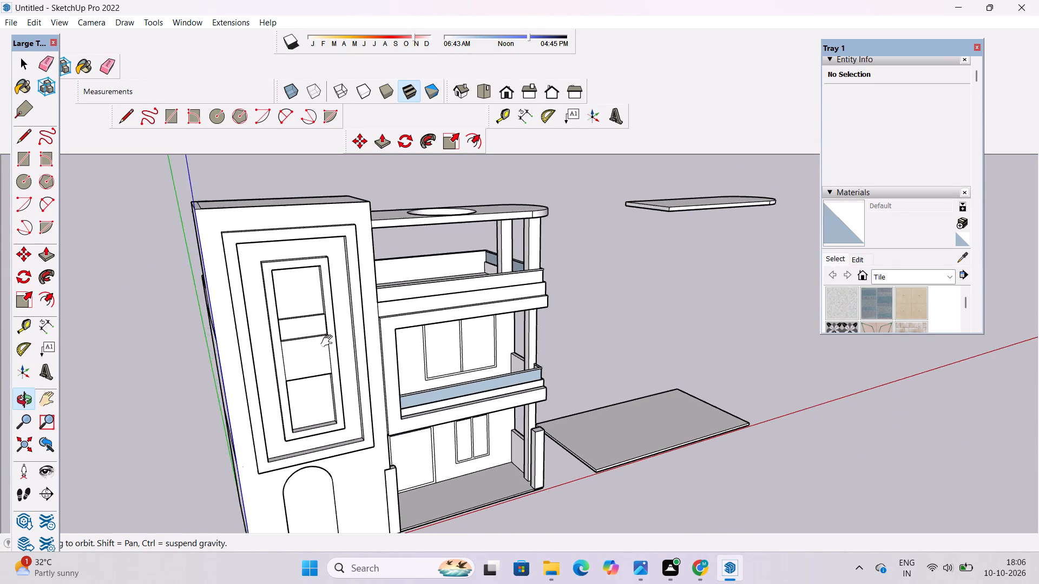
drag(329, 342, 301, 367)
scroll(298, 368, up, 3)
drag(366, 389, 62, 366)
shift+drag(632, 334, 535, 367)
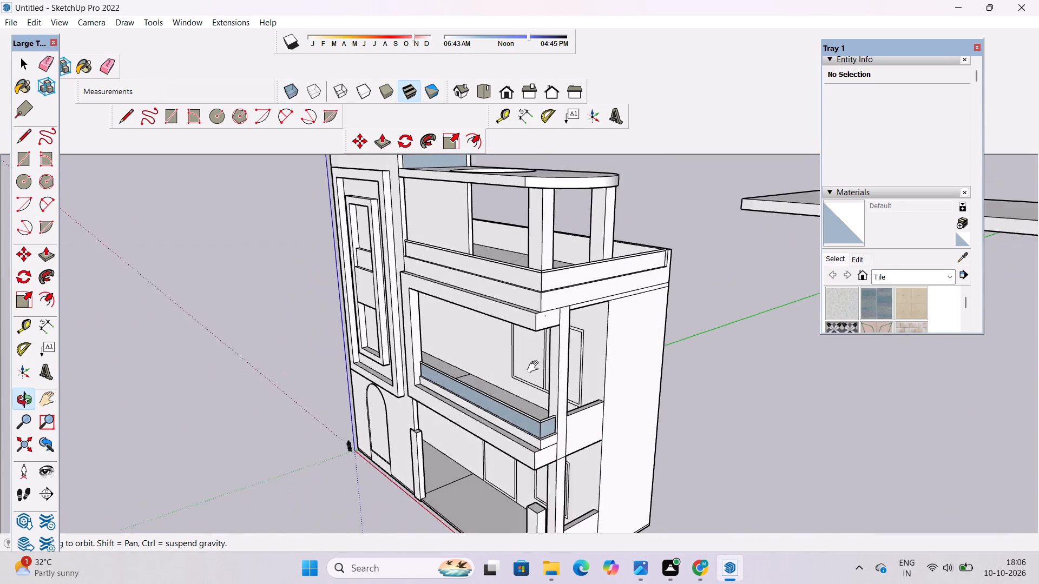
shift+drag(535, 367, 476, 401)
drag(474, 411, 415, 415)
drag(402, 431, 405, 343)
scroll(395, 390, up, 5)
shift+drag(396, 411, 418, 335)
drag(418, 340, 584, 388)
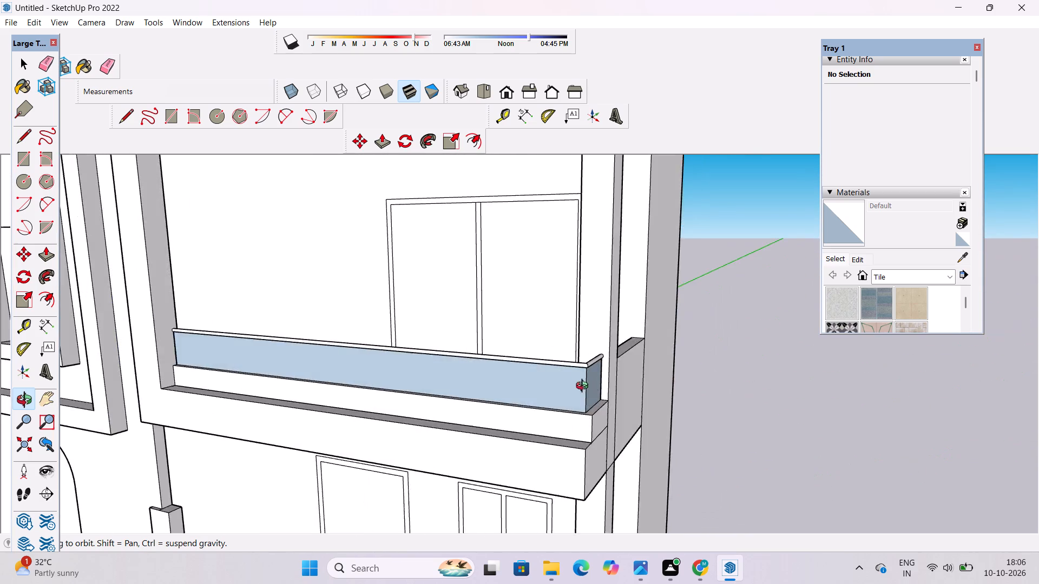
Examine the front elevation straight on, covering the arched opening, ground-floor door and window, and first-floor balcony.
scroll(548, 328, down, 5)
drag(435, 363, 510, 383)
scroll(468, 347, down, 7)
shift+drag(443, 408, 478, 341)
drag(473, 388, 488, 333)
scroll(479, 361, up, 2)
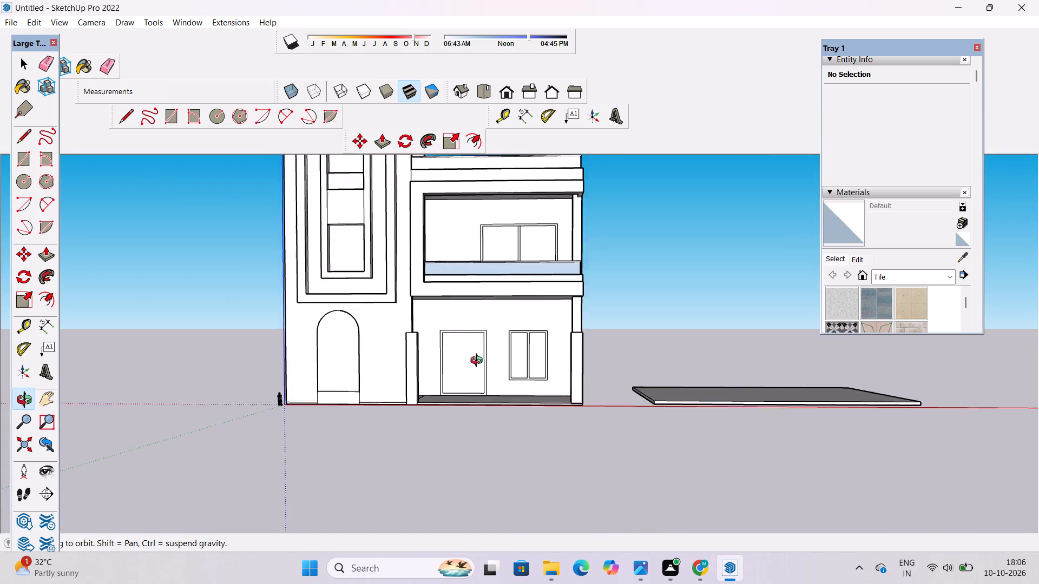
scroll(479, 362, up, 1)
shift+drag(478, 362, 446, 360)
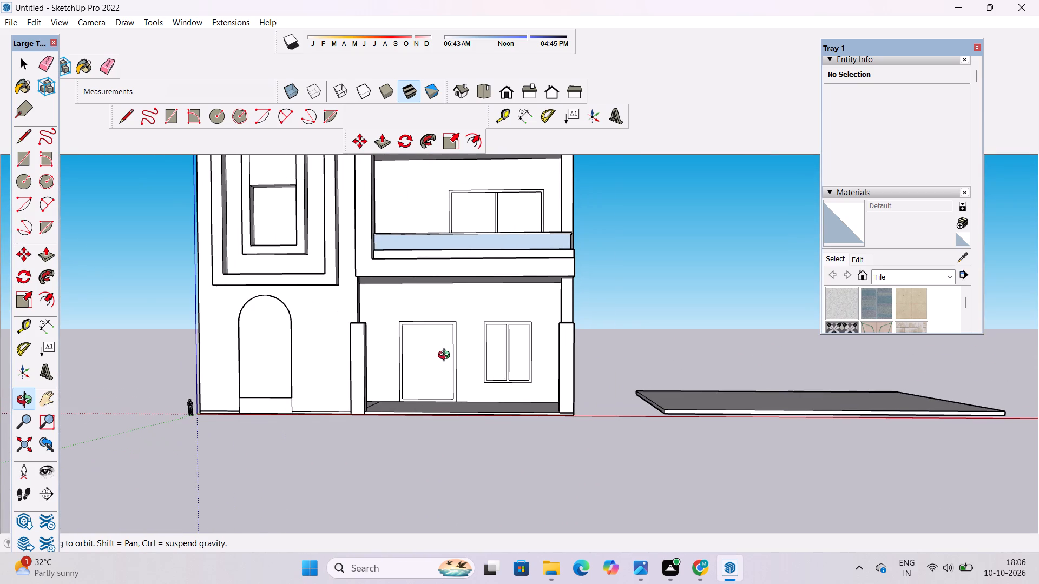
scroll(449, 355, down, 1)
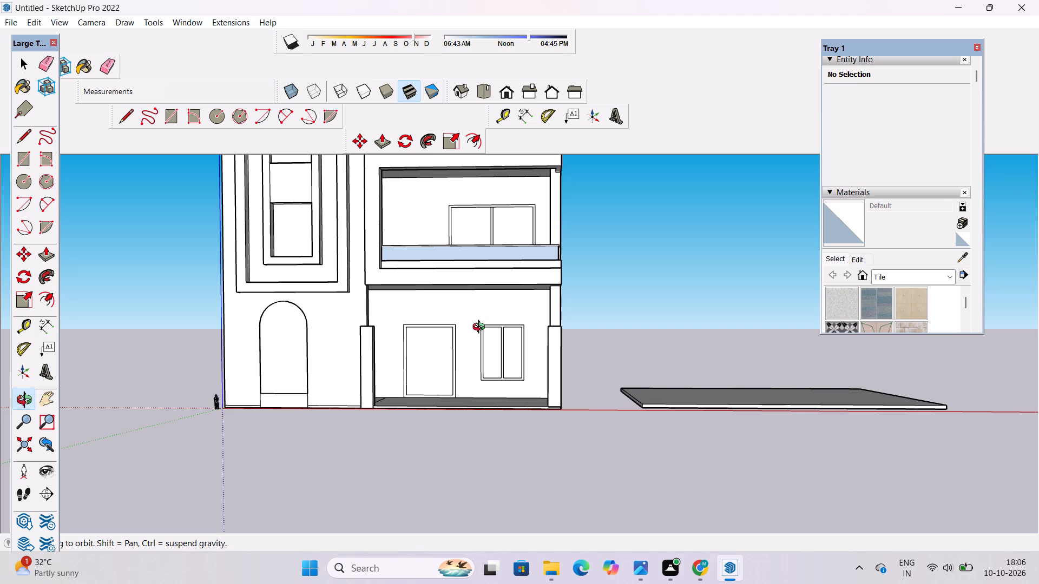
scroll(465, 335, down, 3)
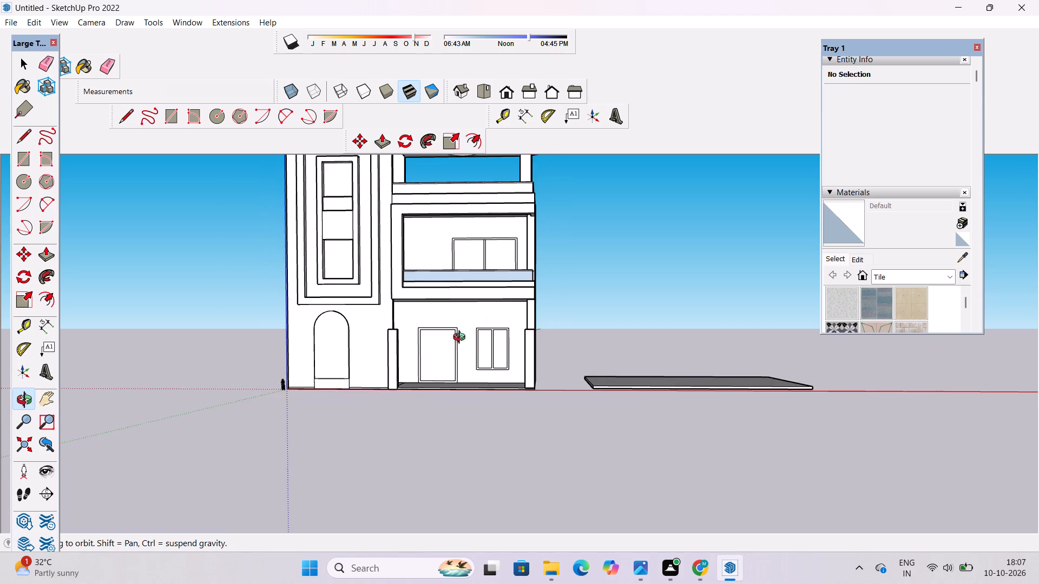
Erase the inset border lines and their leftover fragments from the top face of the tall panelled block.
shift+drag(463, 337, 487, 489)
scroll(312, 305, up, 4)
drag(345, 305, 333, 405)
scroll(377, 330, up, 3)
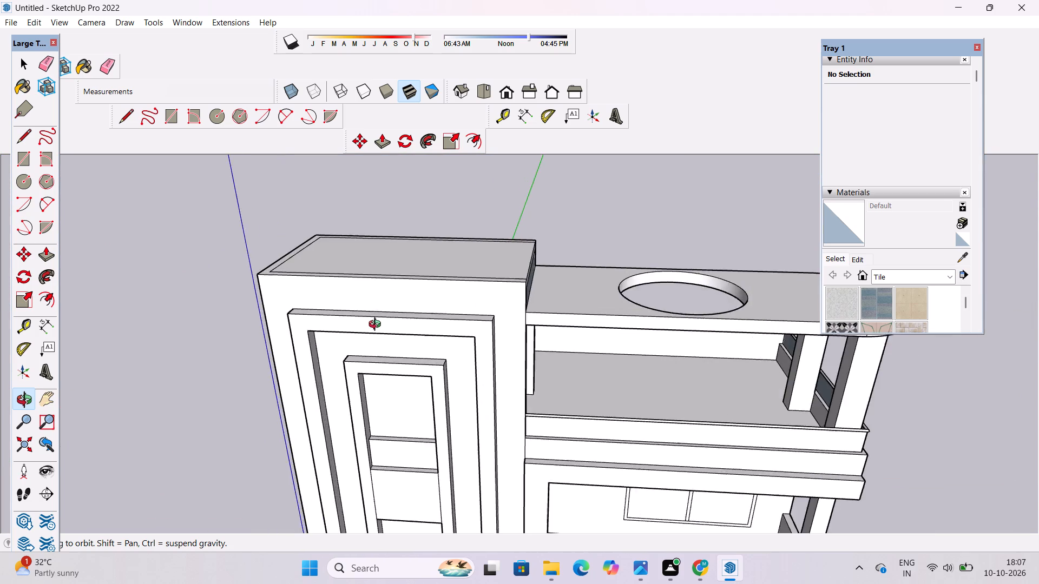
scroll(377, 326, up, 5)
shift+drag(341, 321, 375, 343)
drag(375, 343, 385, 373)
shift+scroll(336, 326, up, 4)
shift+drag(335, 322, 344, 354)
drag(344, 354, 273, 342)
key(e)
drag(273, 239, 266, 252)
drag(254, 267, 253, 272)
click(363, 202)
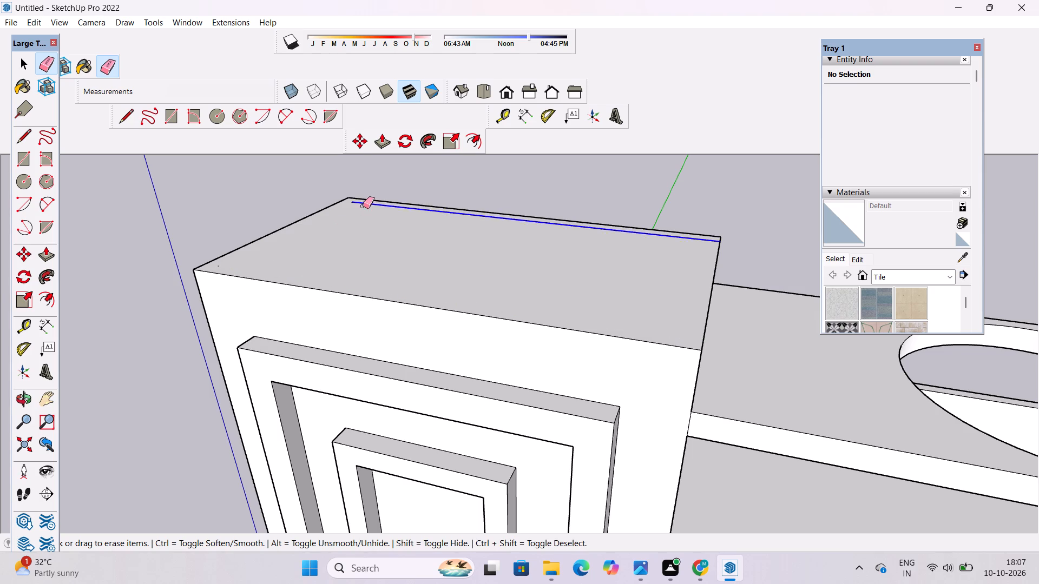
click(220, 265)
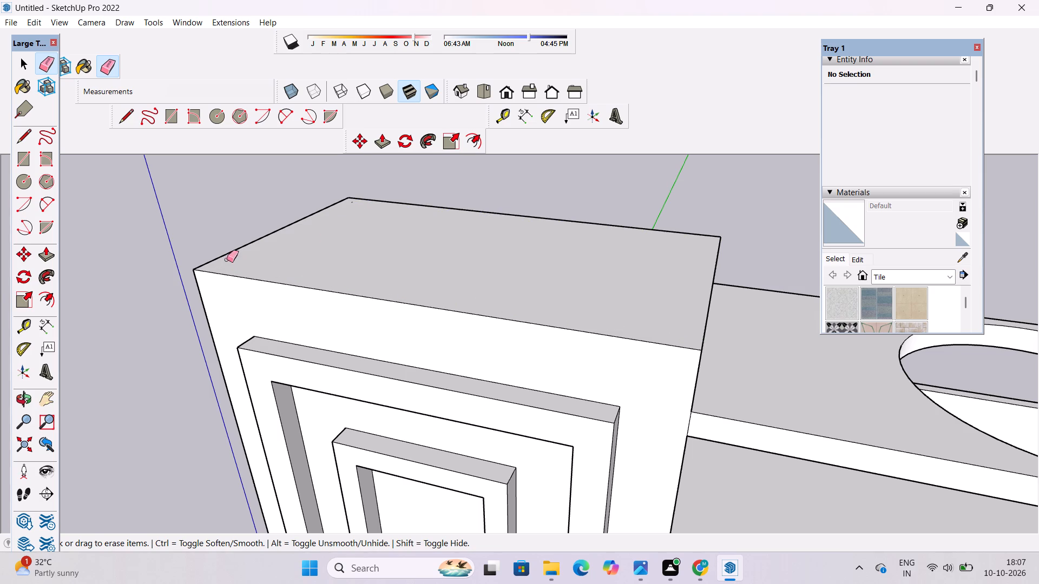
scroll(353, 195, up, 4)
click(352, 205)
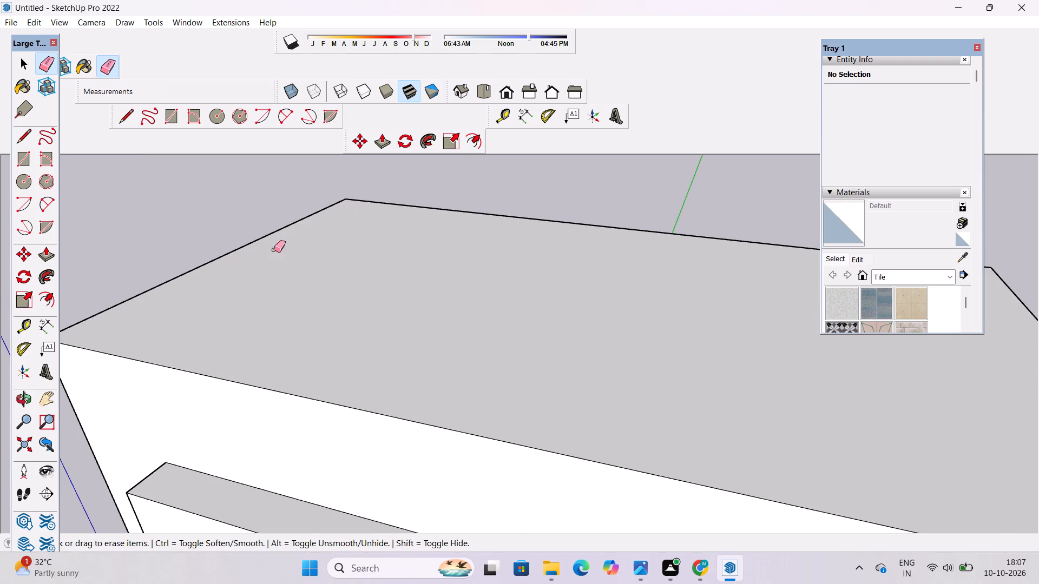
scroll(237, 264, down, 6)
scroll(320, 256, down, 4)
Examine the roof slab with the circular opening from below and above, together with the top of the tall block.
key(o)
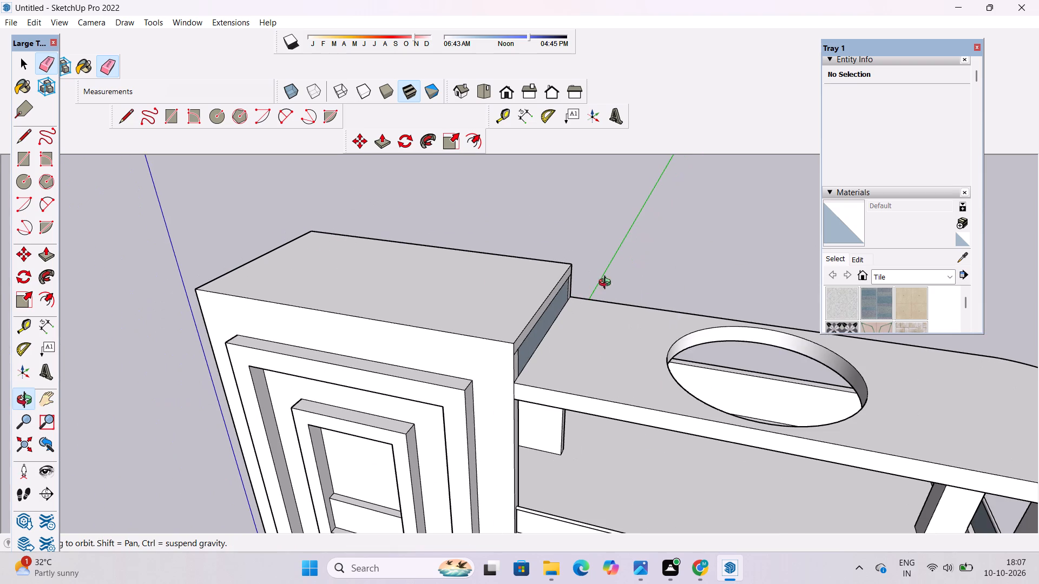
drag(659, 293, 421, 152)
drag(496, 366, 451, 320)
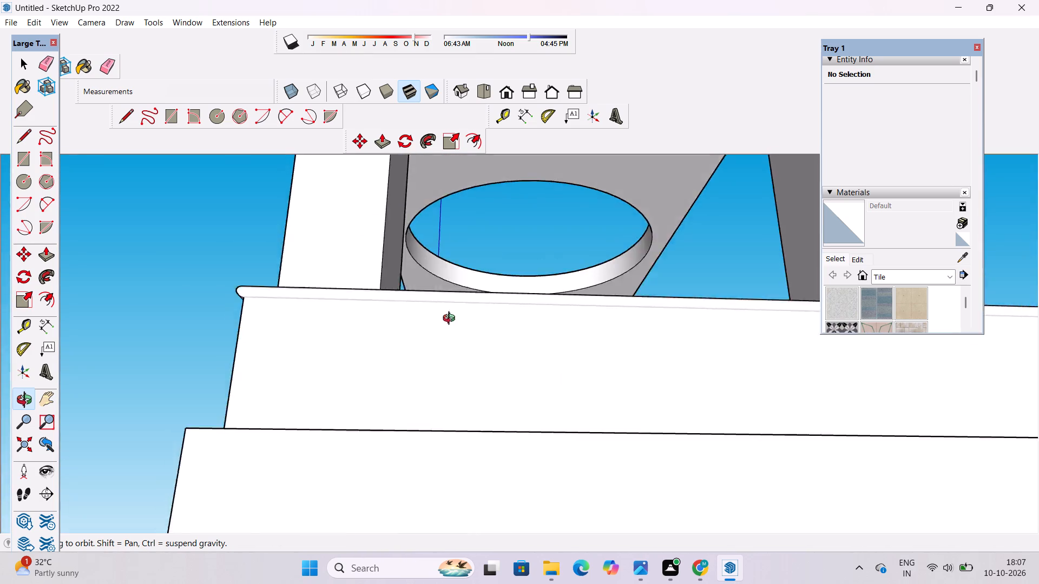
drag(451, 320, 596, 415)
scroll(285, 337, down, 4)
drag(303, 344, 401, 360)
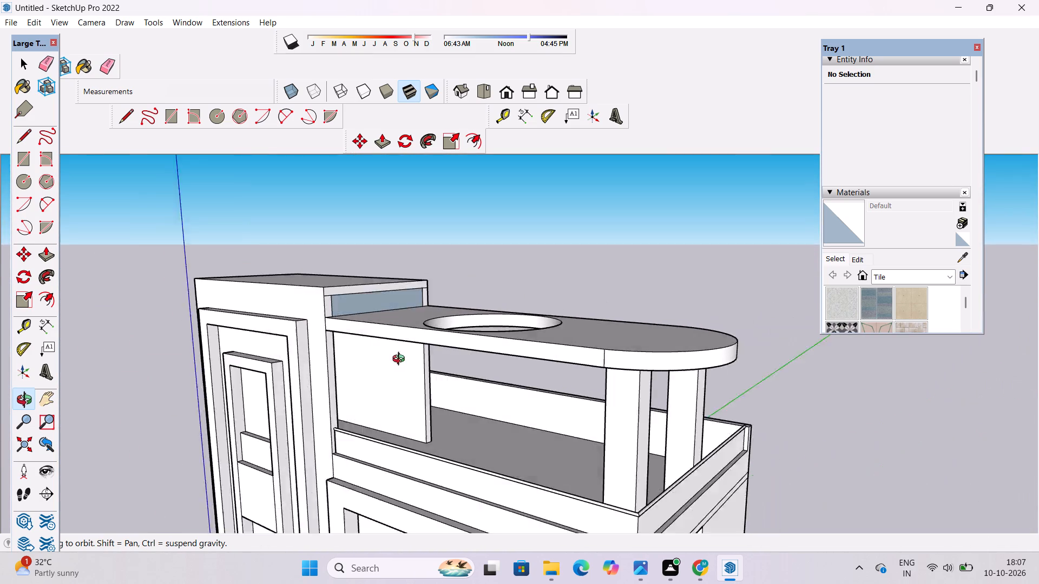
drag(401, 360, 435, 364)
shift+drag(234, 352, 338, 347)
drag(341, 345, 393, 350)
scroll(312, 335, down, 6)
shift+drag(297, 330, 325, 335)
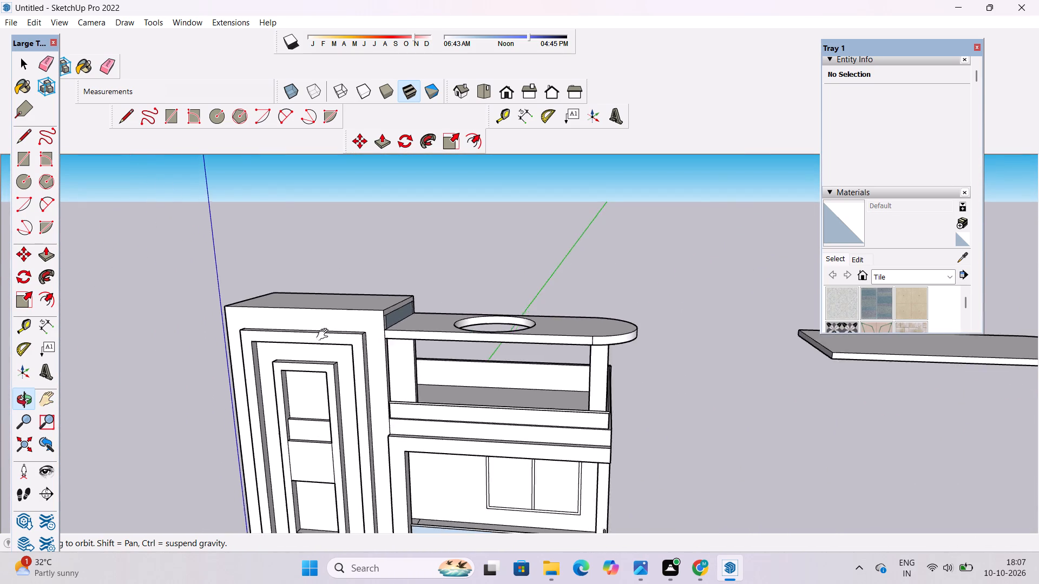
shift+drag(325, 335, 382, 335)
drag(369, 342, 404, 346)
scroll(358, 341, up, 3)
shift+drag(359, 338, 392, 342)
click(396, 344)
Place a guide 1' below the tall block's top front edge and draw a line along it across the front face.
key(t)
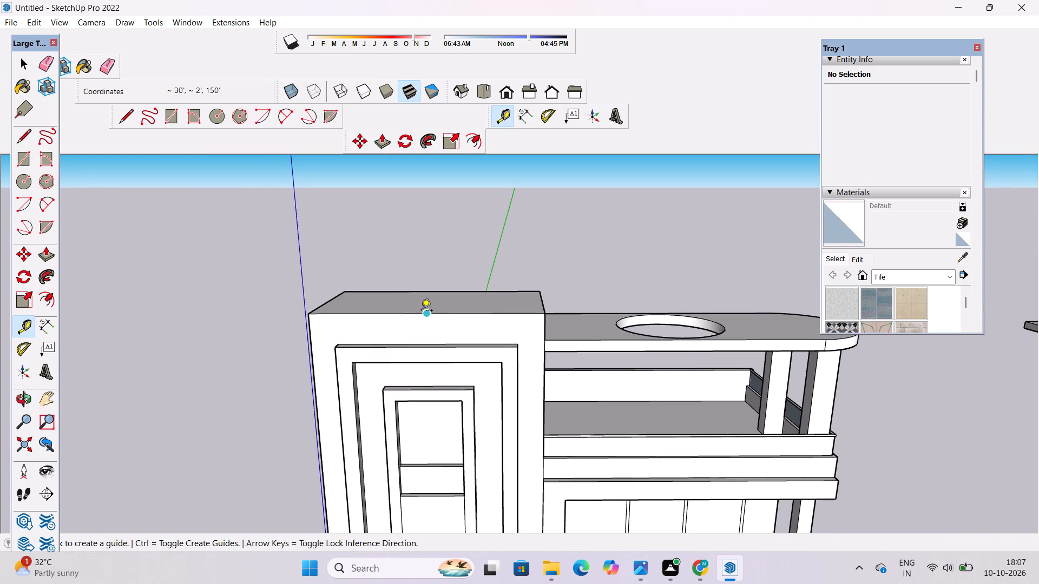
click(425, 314)
scroll(425, 336, up, 2)
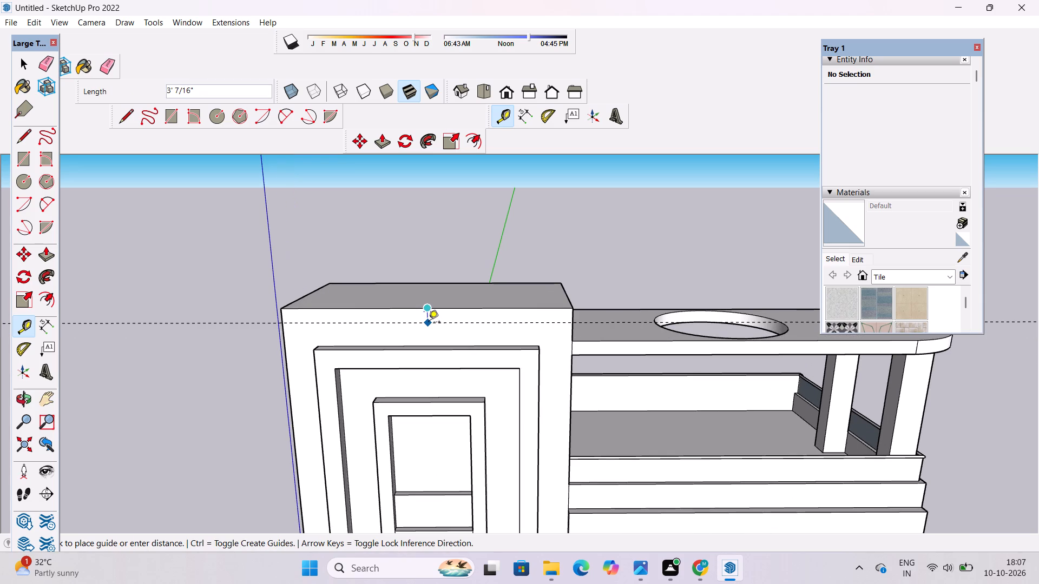
text(1')
key(Return)
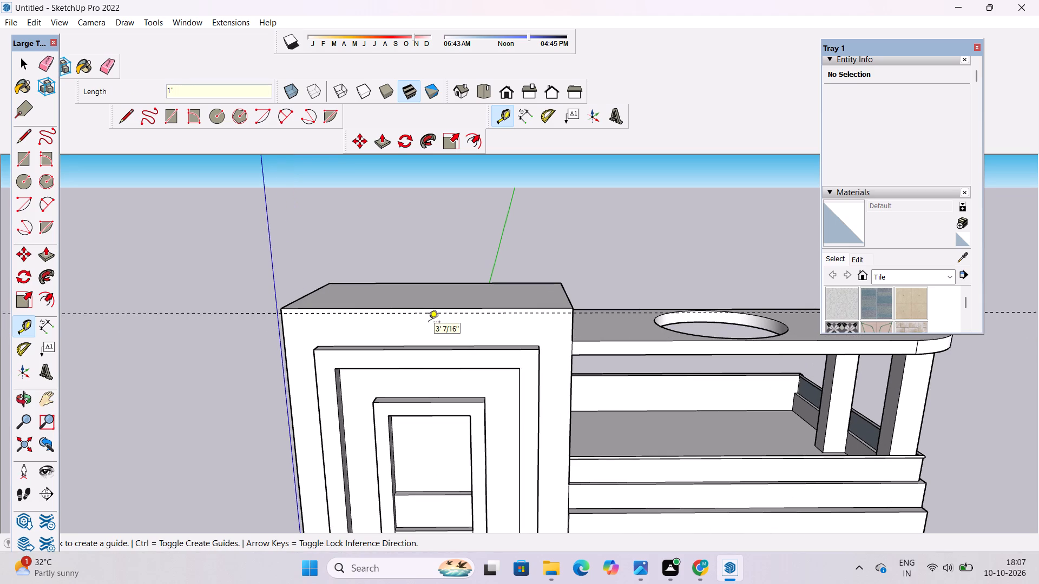
key(l)
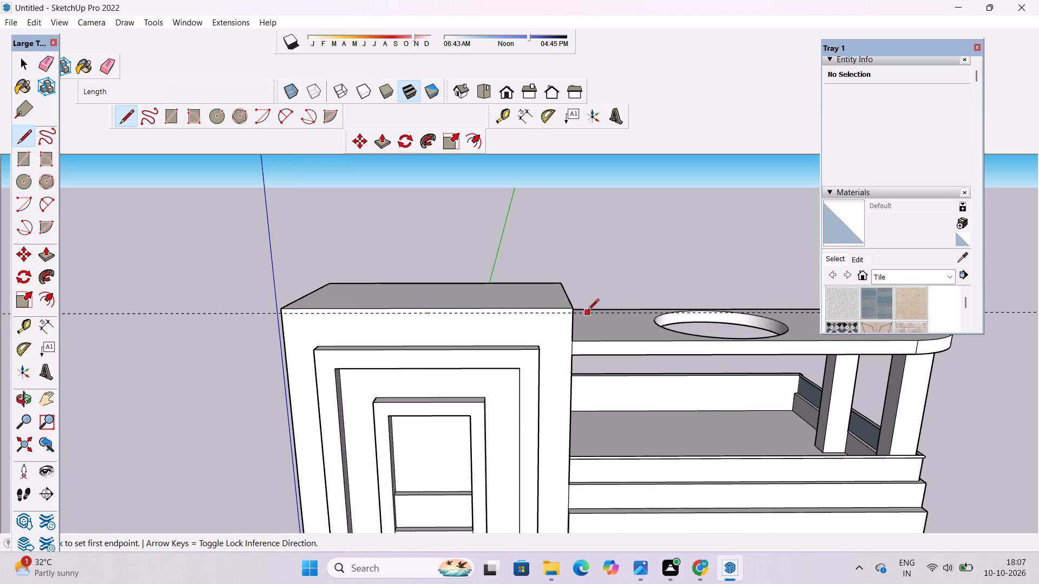
scroll(576, 321, up, 8)
click(566, 298)
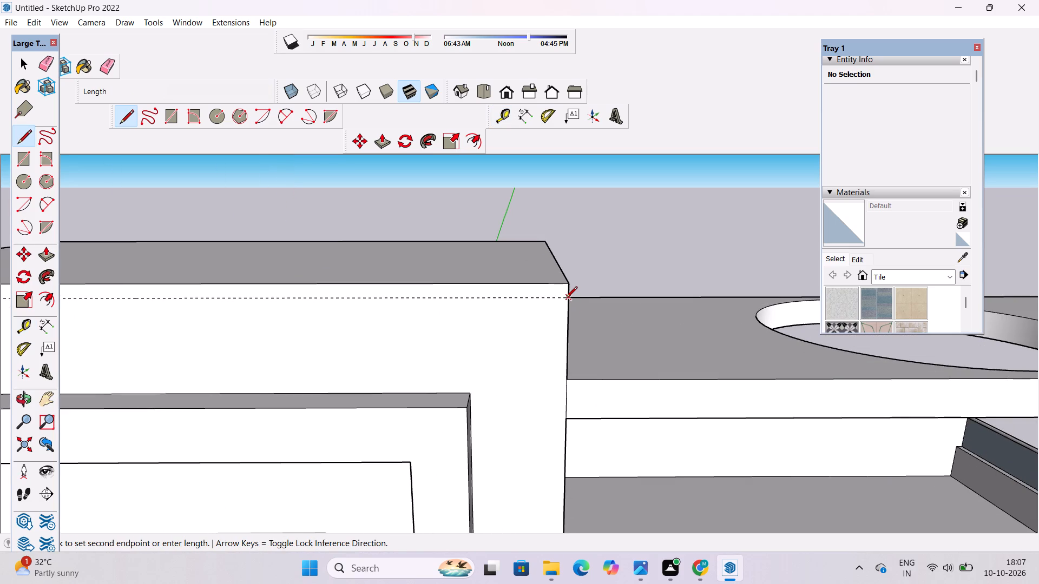
scroll(566, 298, down, 12)
scroll(310, 295, up, 10)
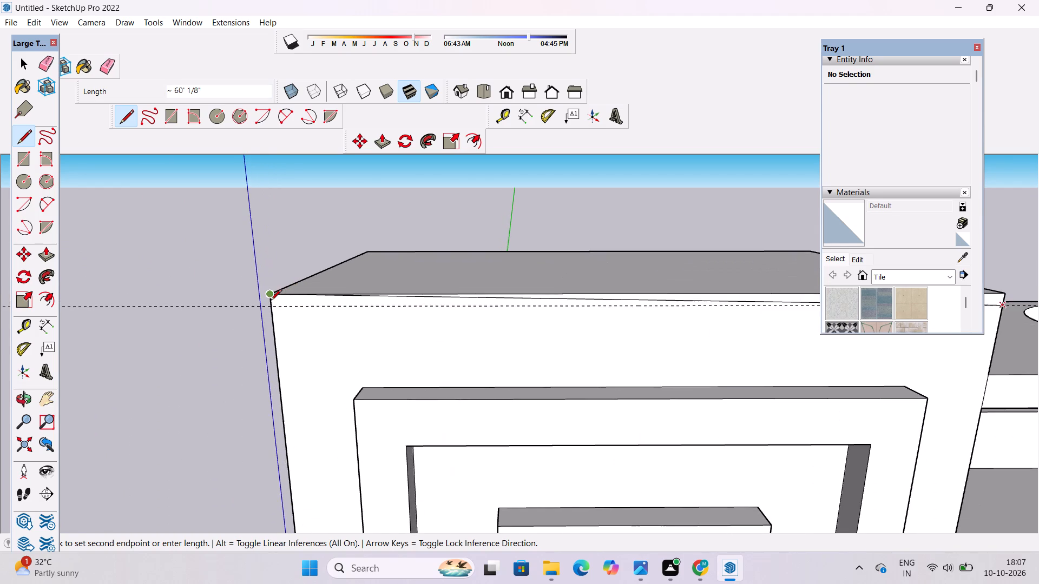
click(271, 307)
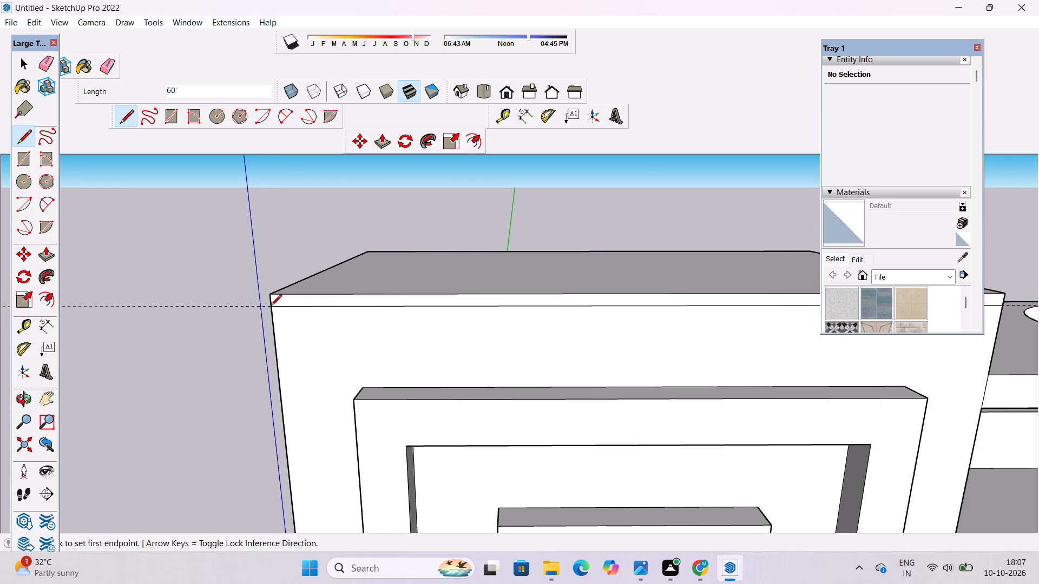
key(space)
Place a guide 1' below the top edge of the tall block's outer side face and draw a line along it across that face.
text(o)
scroll(240, 287, down, 6)
drag(211, 311, 346, 318)
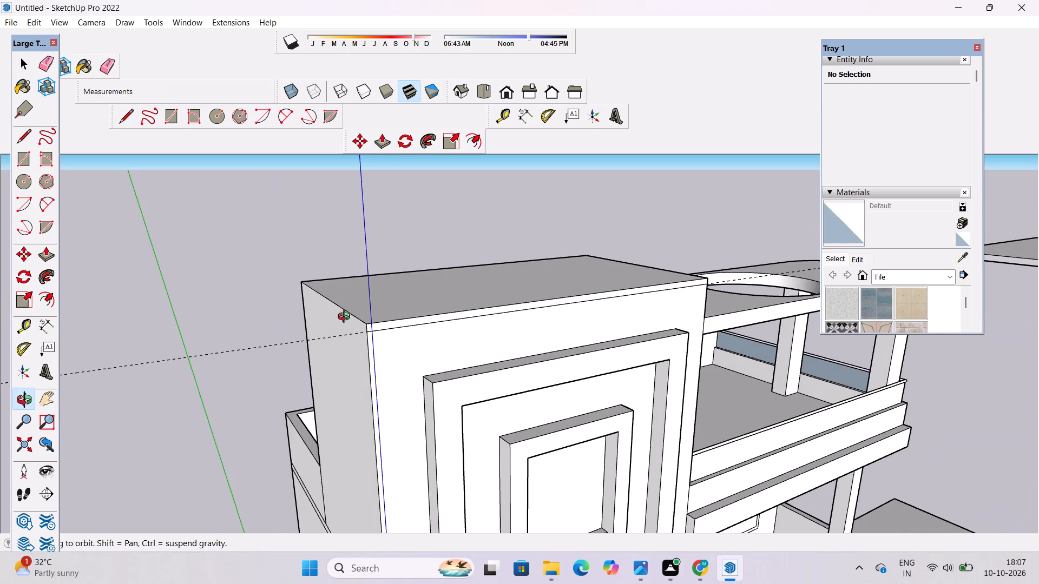
scroll(280, 314, down, 5)
drag(297, 367, 411, 400)
shift+drag(414, 396, 361, 342)
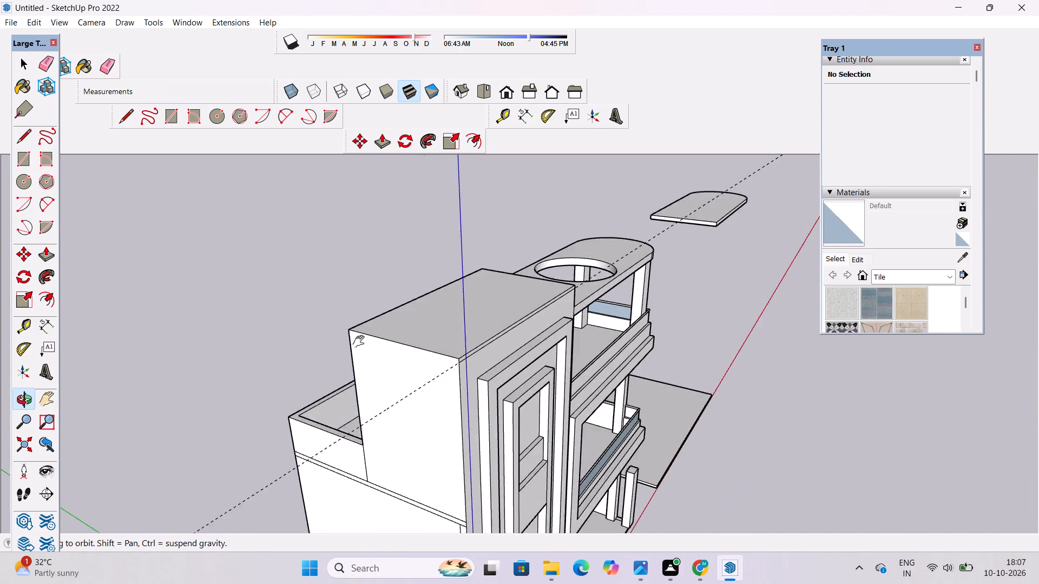
shift+drag(361, 342, 359, 340)
drag(359, 340, 427, 361)
scroll(492, 360, up, 3)
shift+drag(462, 362, 319, 321)
drag(322, 324, 359, 333)
shift+drag(382, 333, 328, 307)
drag(343, 320, 359, 323)
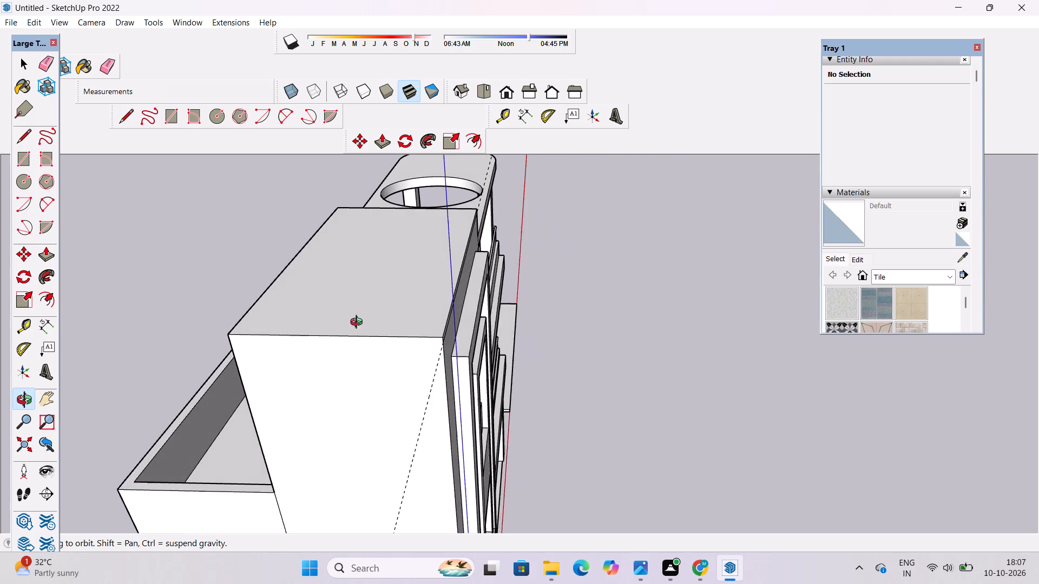
drag(359, 323, 373, 323)
key(t)
scroll(373, 342, up, 3)
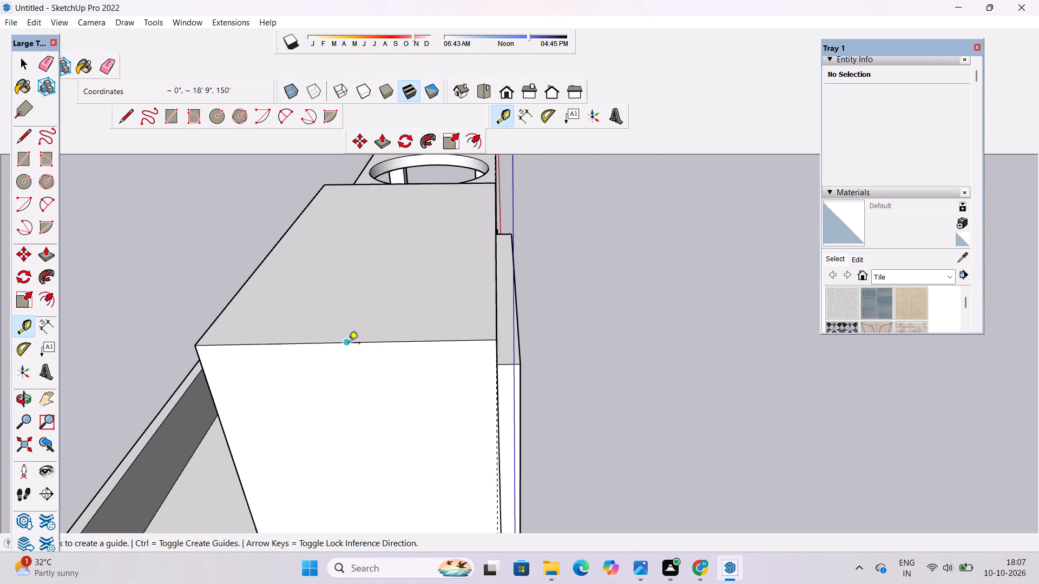
click(346, 343)
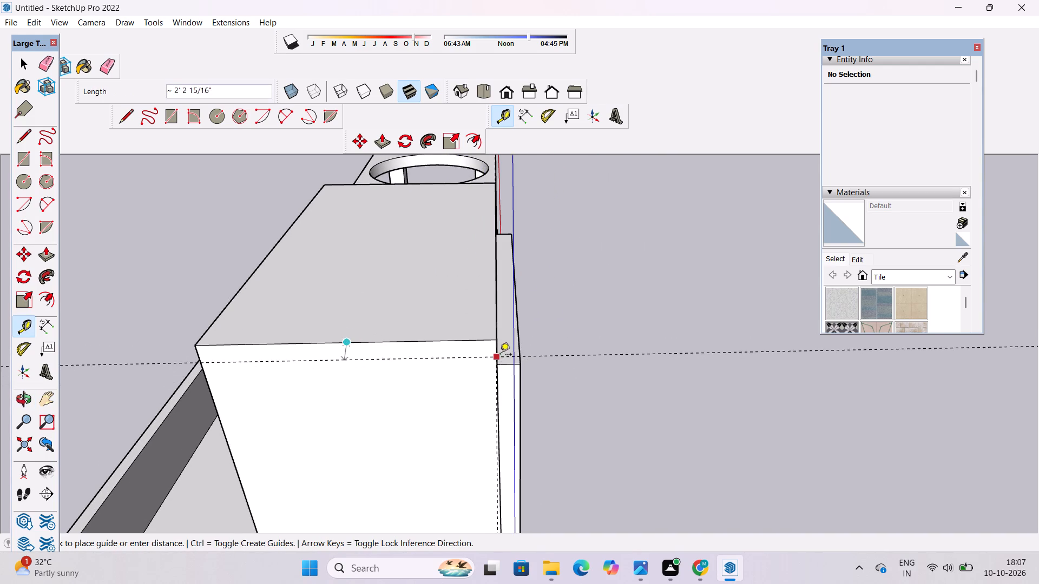
scroll(498, 348, up, 4)
click(498, 348)
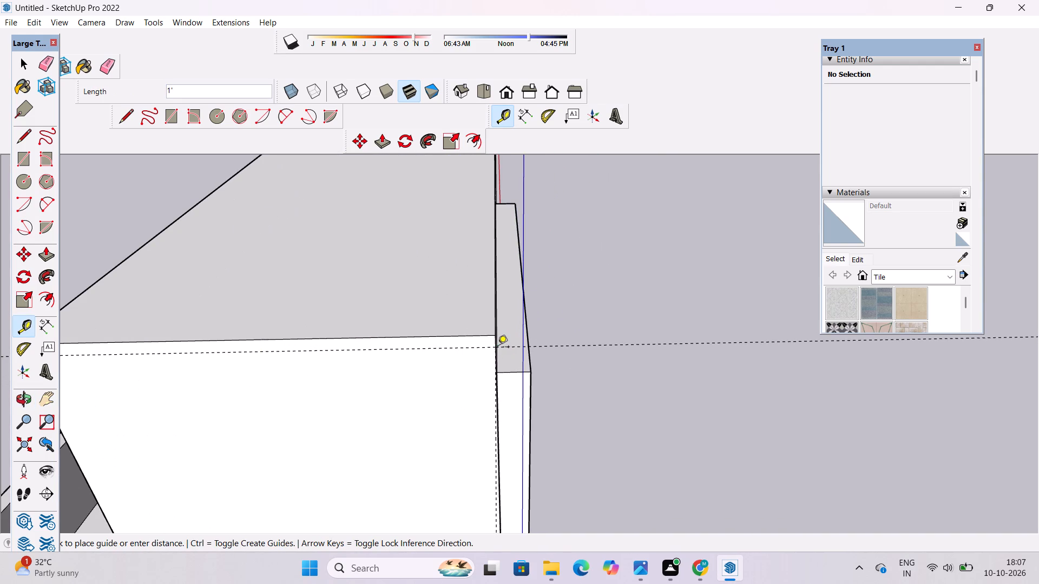
key(l)
click(494, 349)
scroll(494, 349, down, 6)
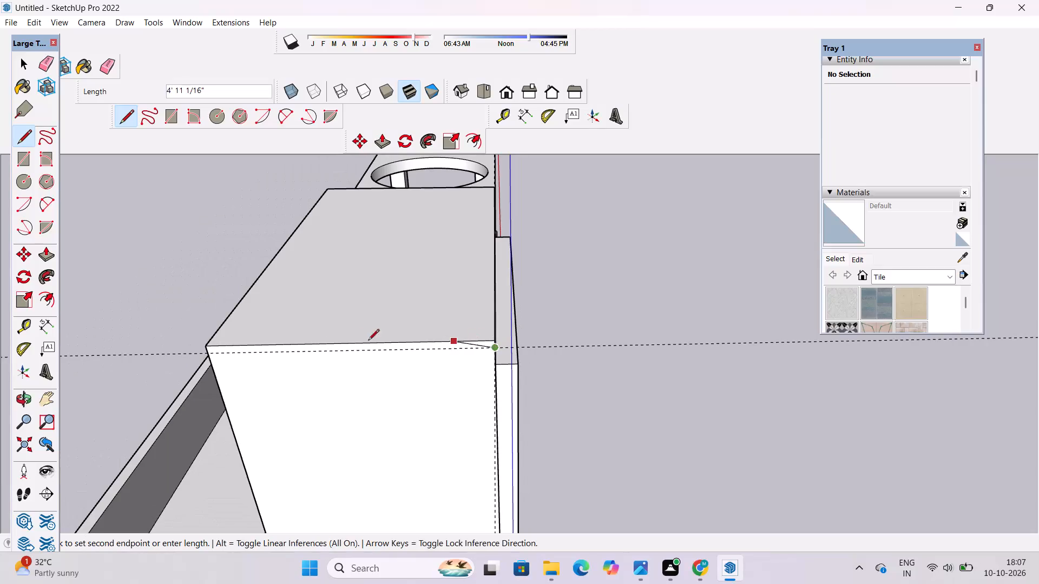
scroll(201, 350, up, 2)
click(214, 355)
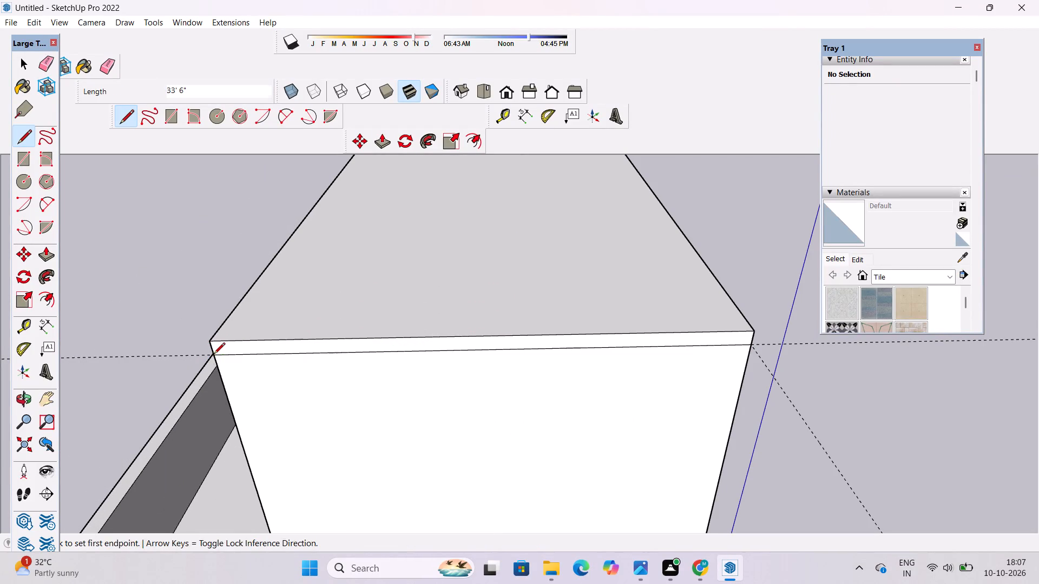
key(space)
Erase both construction guides around the top of the tall block.
text(e)
drag(144, 323, 134, 359)
scroll(190, 240, down, 6)
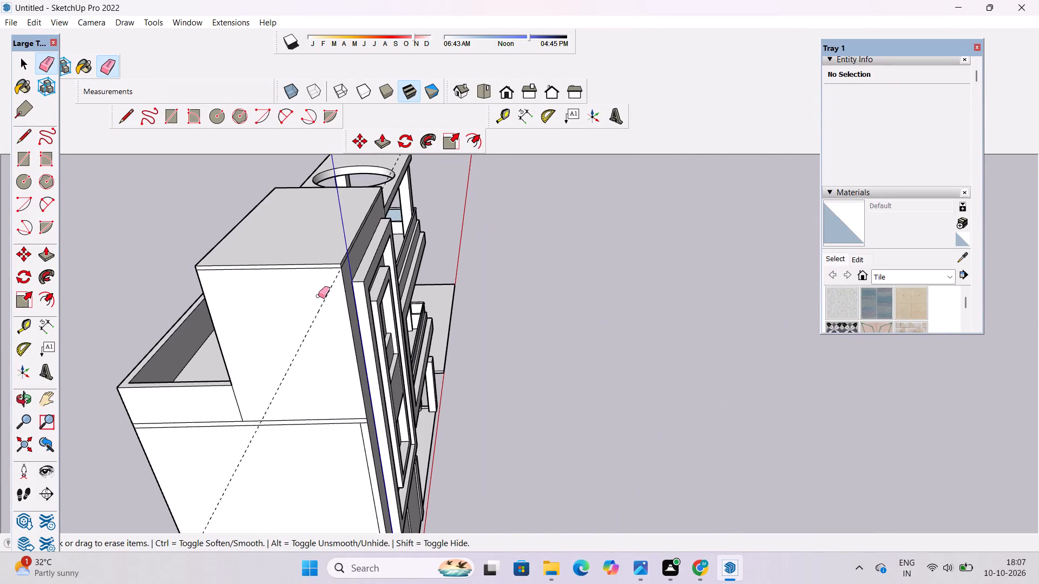
drag(305, 327, 307, 336)
Examine the front of the house and the tall block's side above the roof slab from a high viewpoint.
key(o)
drag(418, 341, 358, 336)
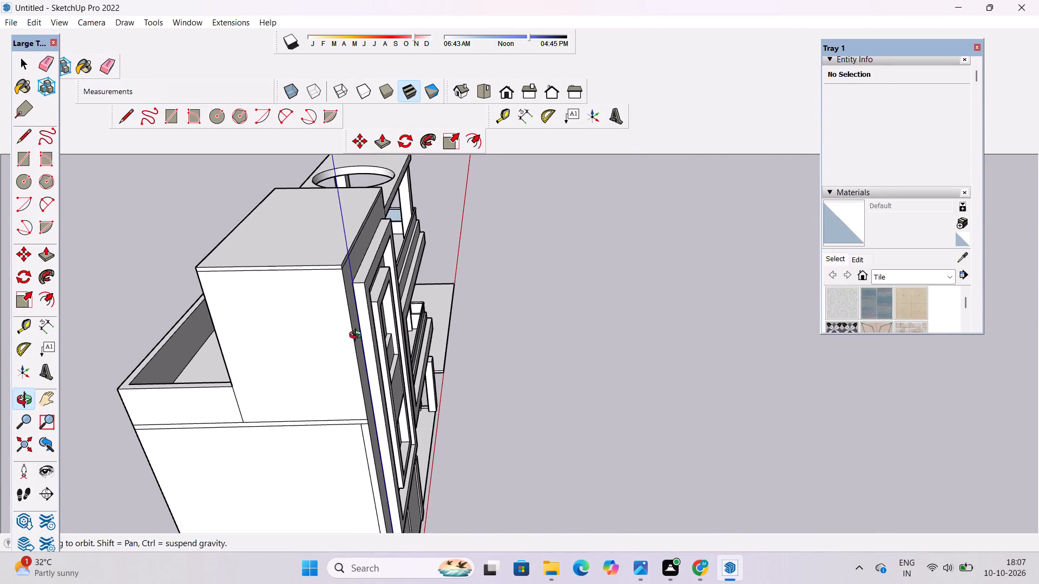
drag(358, 336, 151, 301)
drag(308, 277, 316, 376)
scroll(312, 258, up, 4)
drag(409, 274, 138, 299)
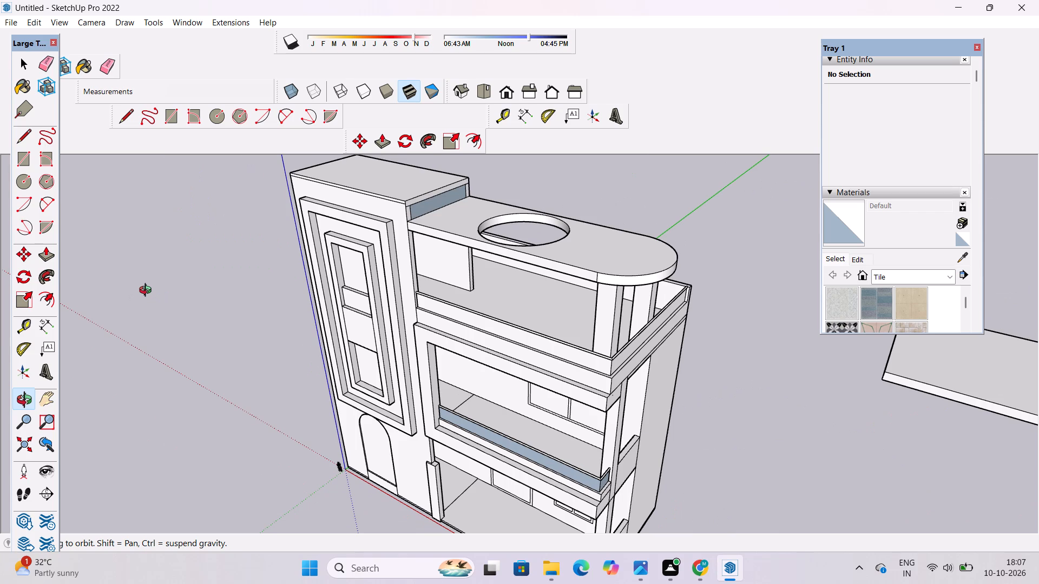
Draw a 33' 6" line across the tall block's side face above the roof slab, continuing the front band line to the back edge.
shift+drag(213, 264, 206, 340)
scroll(446, 302, up, 3)
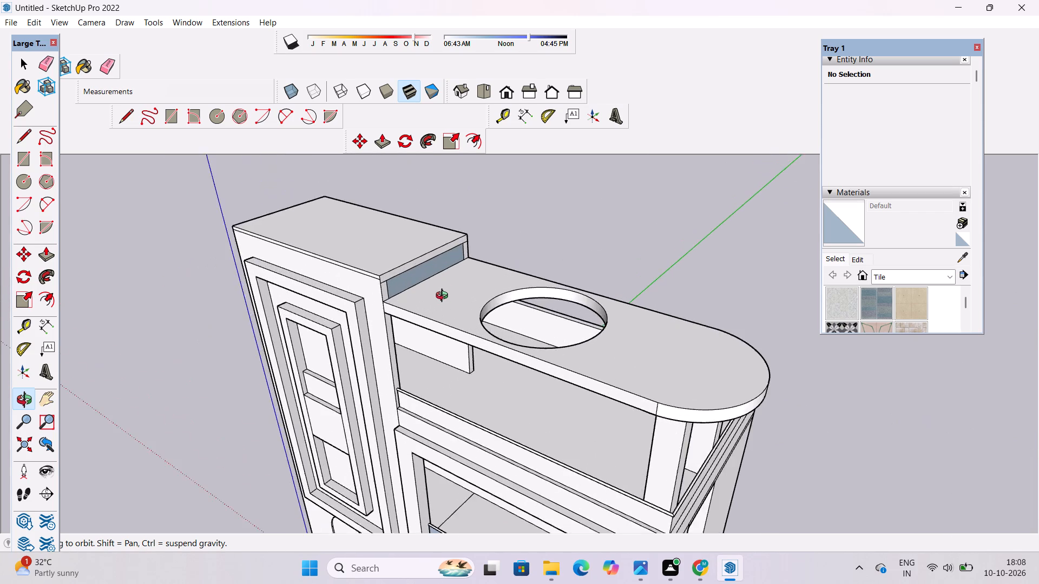
scroll(444, 297, up, 4)
shift+drag(439, 285, 436, 312)
drag(383, 313, 339, 313)
scroll(346, 279, up, 3)
shift+drag(346, 279, 347, 294)
scroll(348, 302, up, 2)
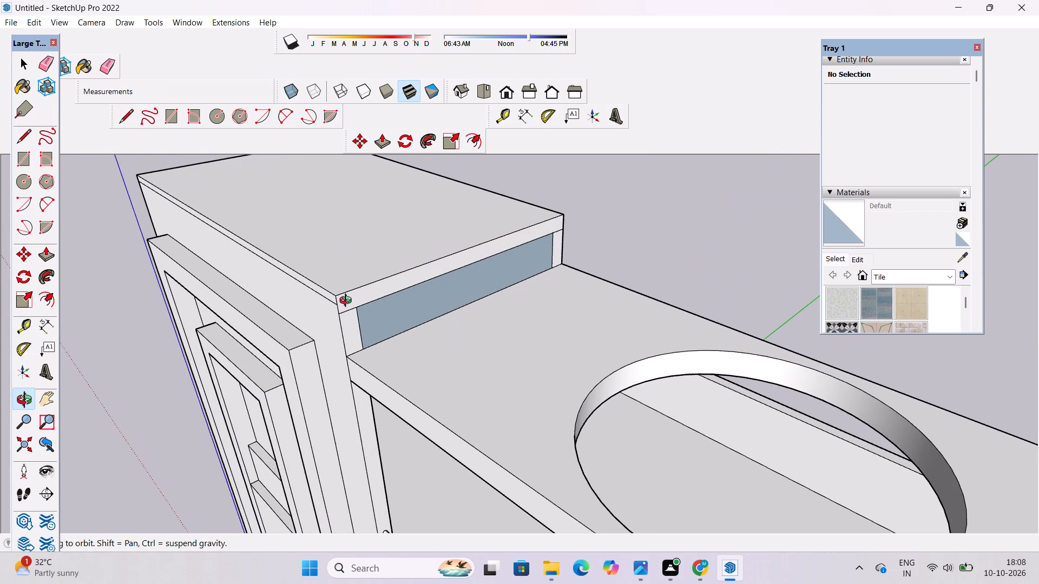
key(l)
click(338, 305)
scroll(338, 305, down, 3)
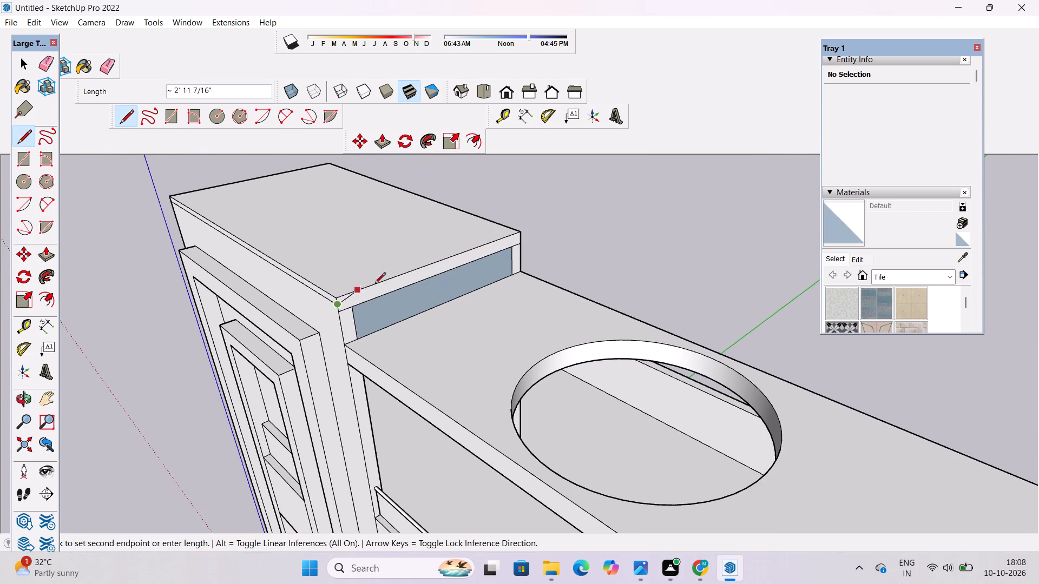
scroll(520, 239, up, 4)
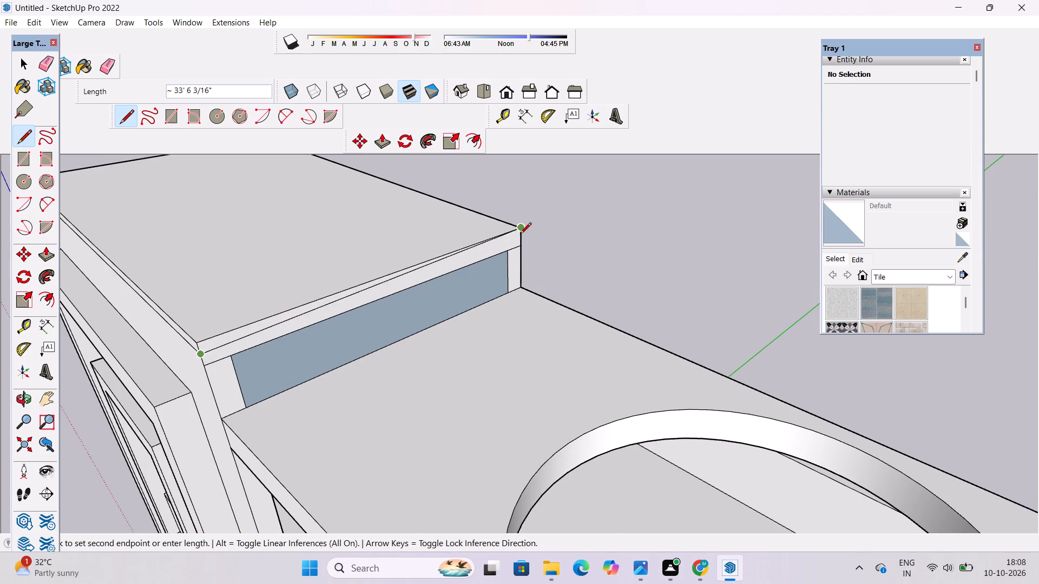
scroll(522, 239, up, 4)
click(521, 234)
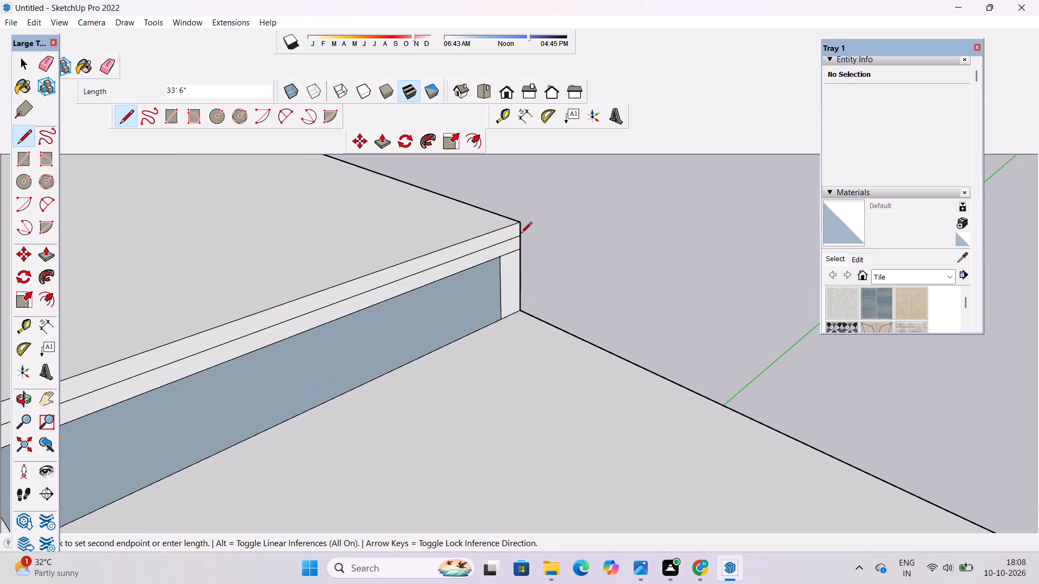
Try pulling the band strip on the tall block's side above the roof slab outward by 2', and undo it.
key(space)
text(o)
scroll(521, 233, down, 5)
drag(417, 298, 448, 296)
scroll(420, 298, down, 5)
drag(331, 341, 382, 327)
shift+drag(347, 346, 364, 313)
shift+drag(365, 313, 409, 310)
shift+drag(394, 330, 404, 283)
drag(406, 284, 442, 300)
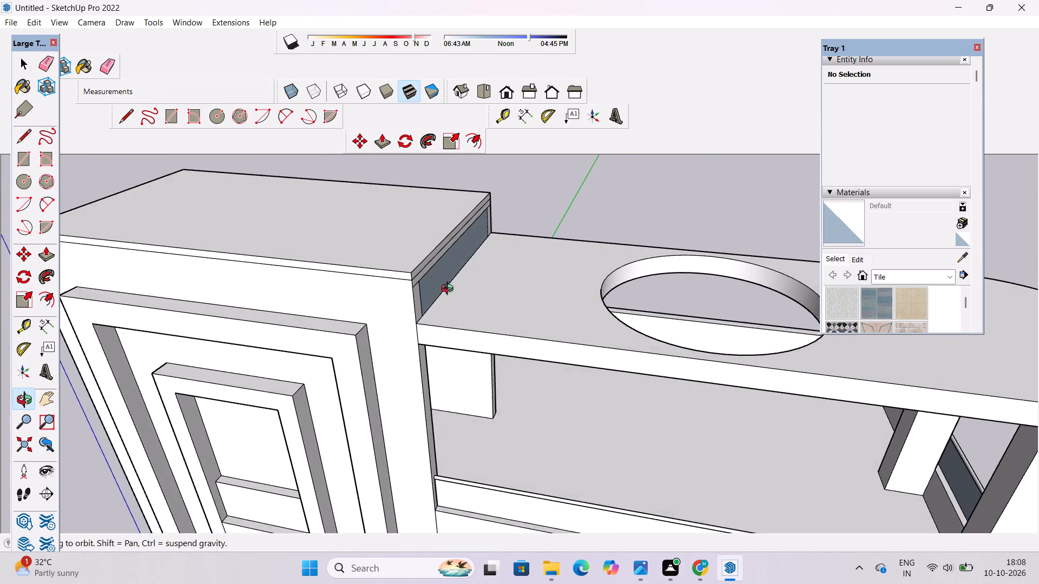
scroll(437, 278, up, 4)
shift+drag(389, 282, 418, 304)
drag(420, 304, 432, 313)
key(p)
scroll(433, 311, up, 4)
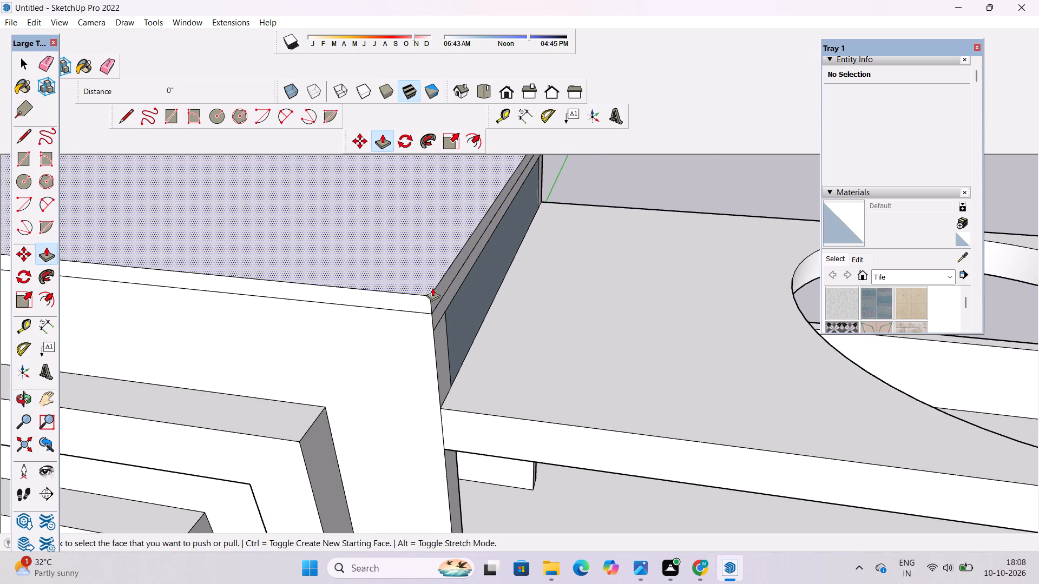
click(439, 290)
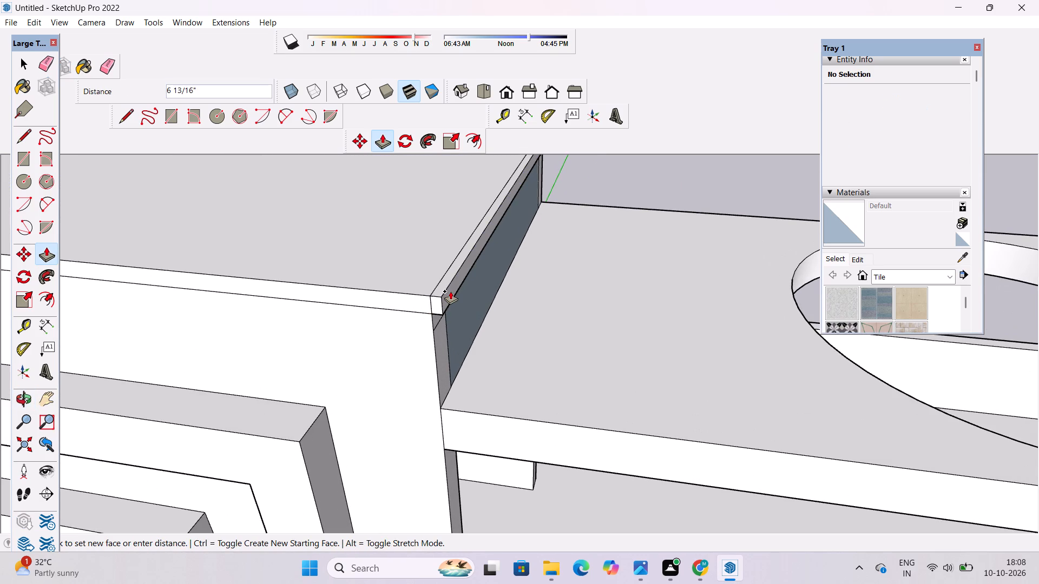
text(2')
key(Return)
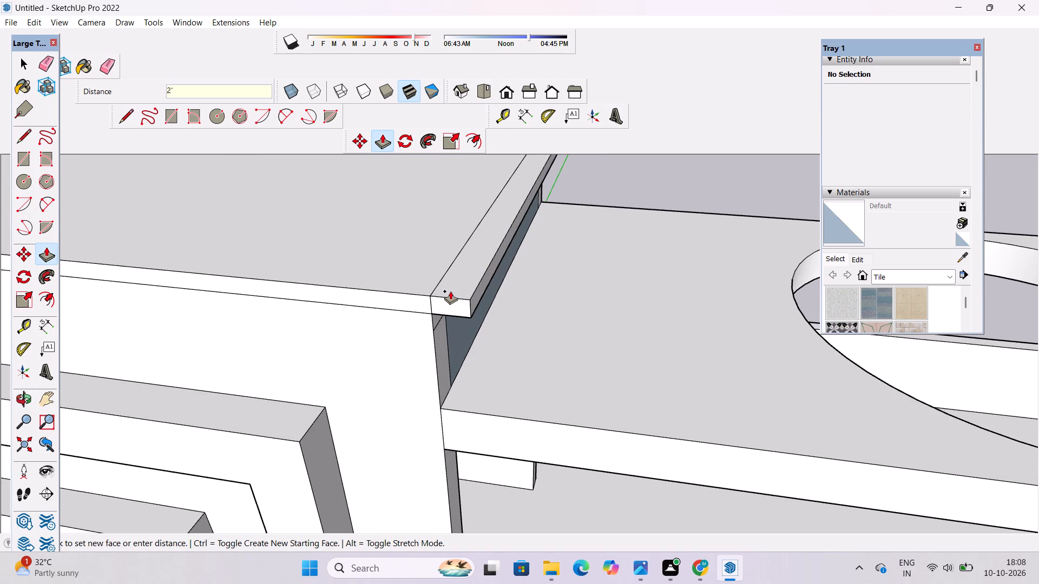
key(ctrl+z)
Extrude the band strip on the tall block's side above the roof slab outward by 1'.
click(451, 276)
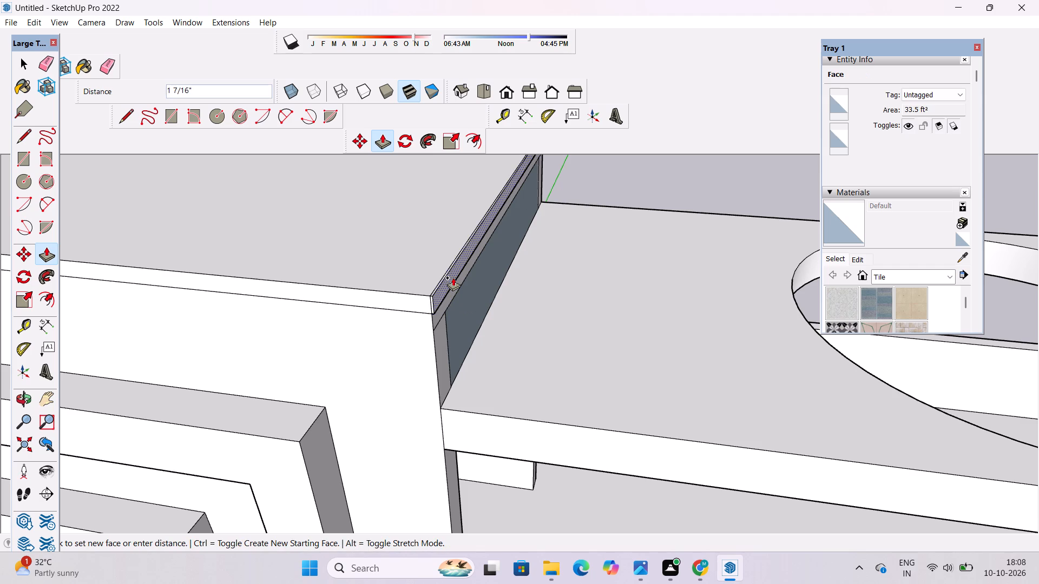
text(1')
key(Return)
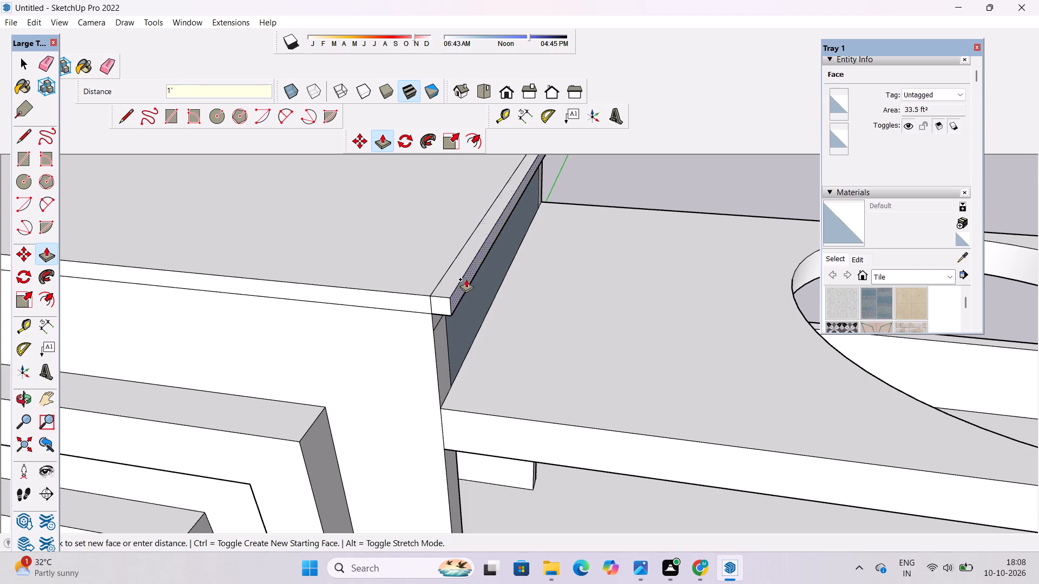
Extrude the tall block's front band strip outward by 1' and fill the corner where it meets the roof-side strip.
click(414, 301)
text(1')
key(Return)
click(442, 304)
click(418, 309)
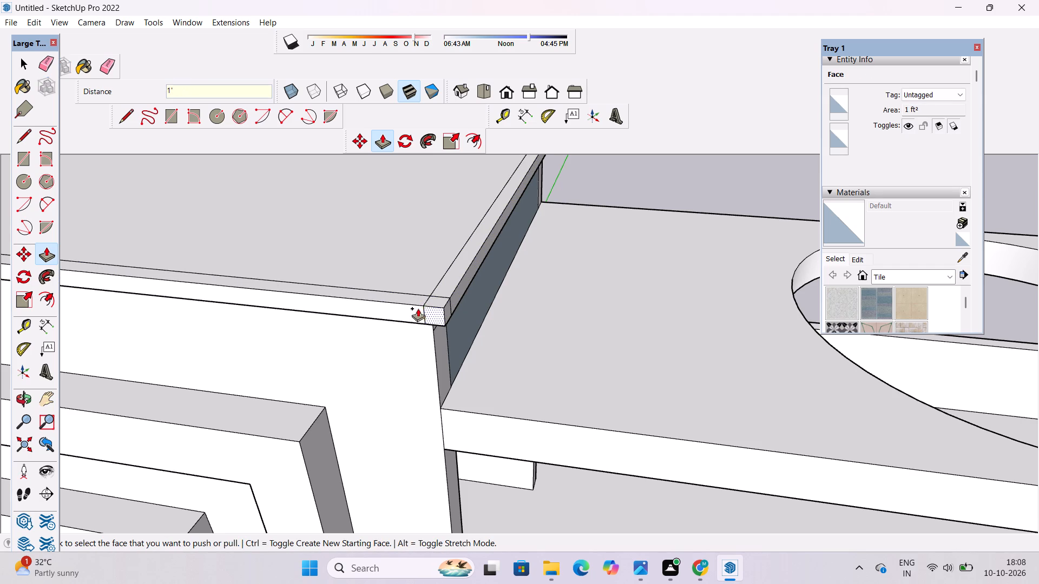
Extrude the band strip on the tall block's outer side face outward by 1'.
scroll(535, 290, down, 14)
key(o)
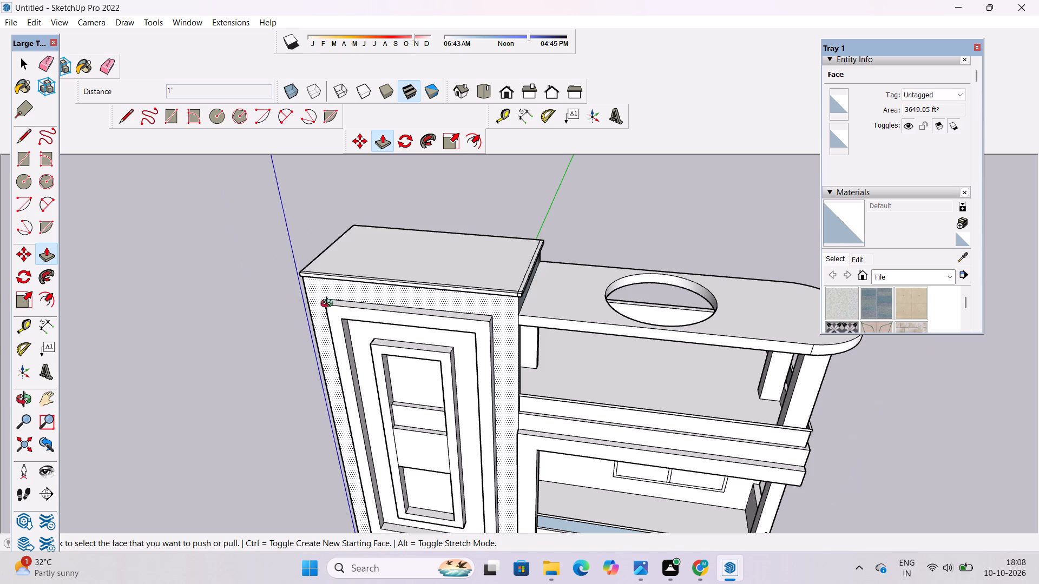
drag(307, 318, 509, 357)
drag(384, 386, 404, 345)
scroll(356, 353, up, 7)
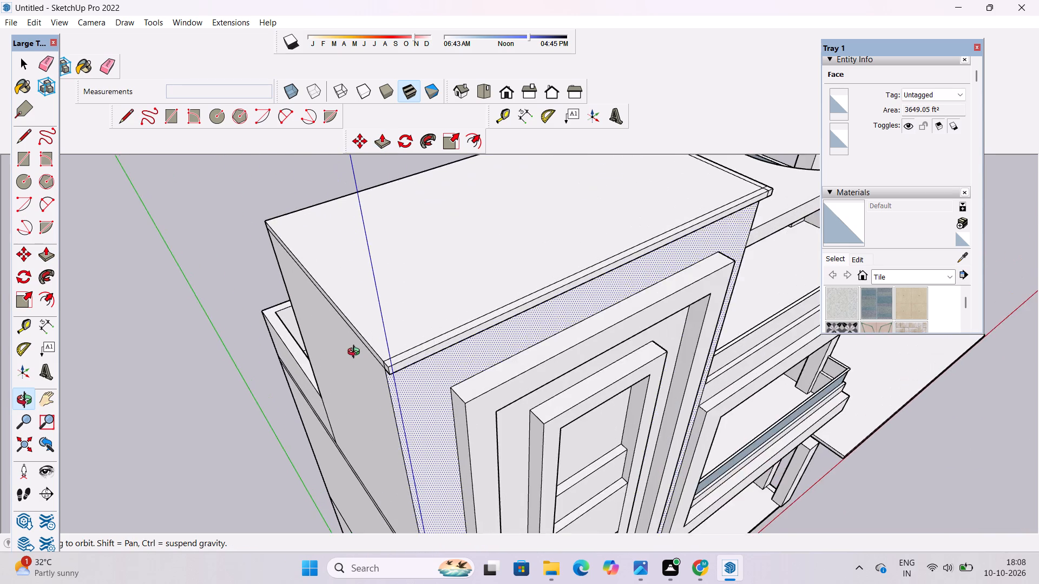
scroll(356, 353, up, 1)
shift+drag(356, 352, 361, 369)
drag(362, 377, 370, 337)
scroll(373, 327, up, 2)
shift+drag(377, 325, 389, 357)
shift+scroll(401, 334, down, 4)
shift+drag(403, 328, 386, 357)
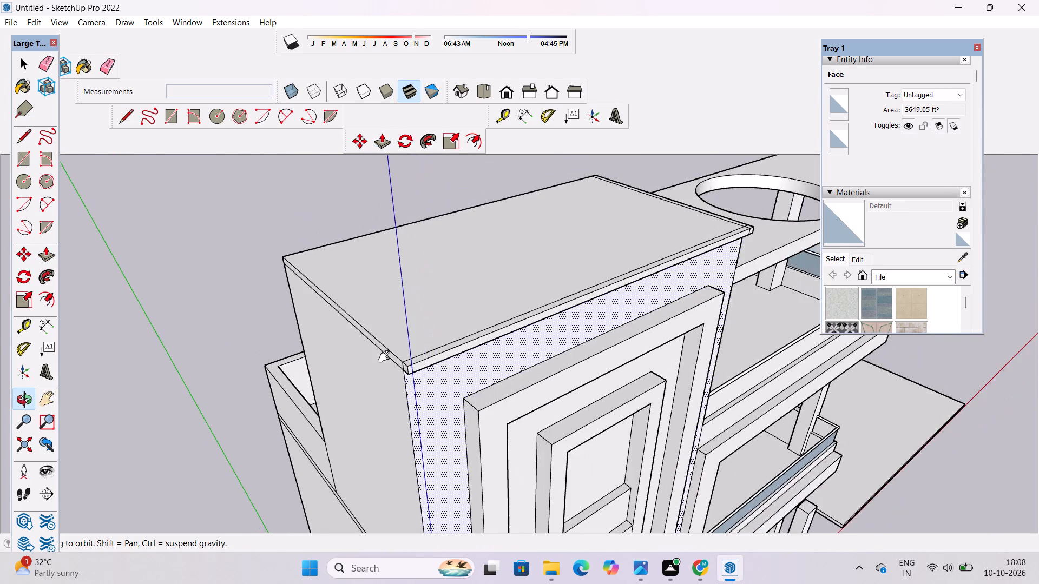
shift+scroll(386, 357, up, 4)
key(space)
click(209, 334)
scroll(262, 322, up, 1)
key(p)
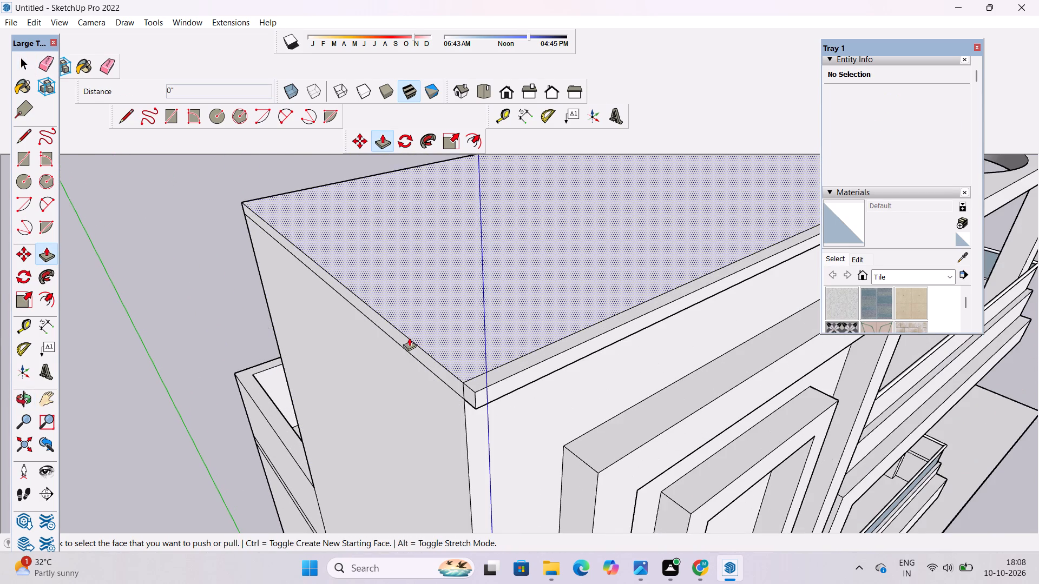
click(409, 337)
key(space)
text(p)
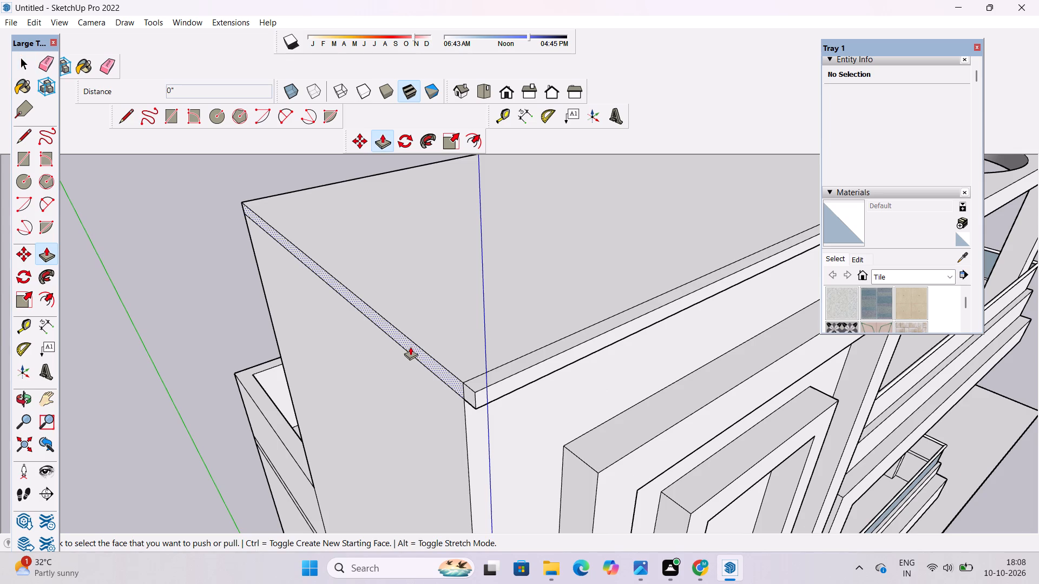
click(411, 347)
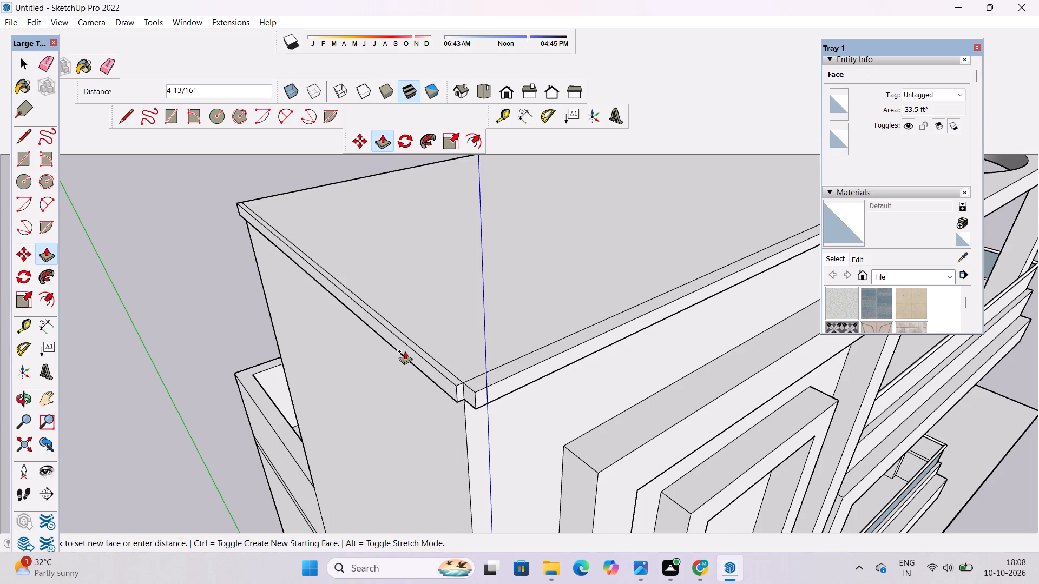
text(1')
key(Return)
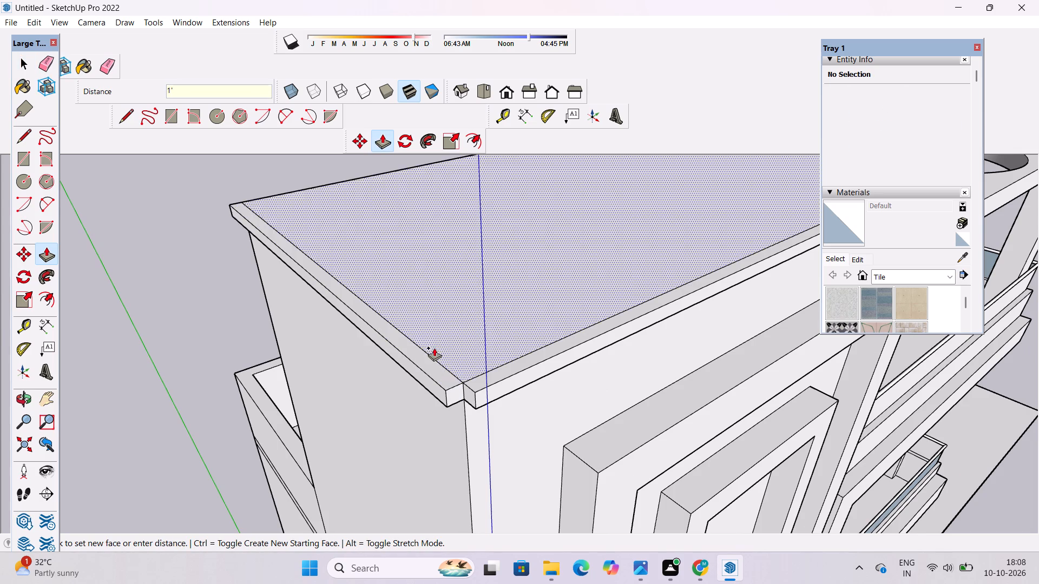
Extend the band's end at the outer front corner to fill the gap between the front and outer side strips.
scroll(433, 347, down, 2)
scroll(468, 403, up, 7)
click(465, 374)
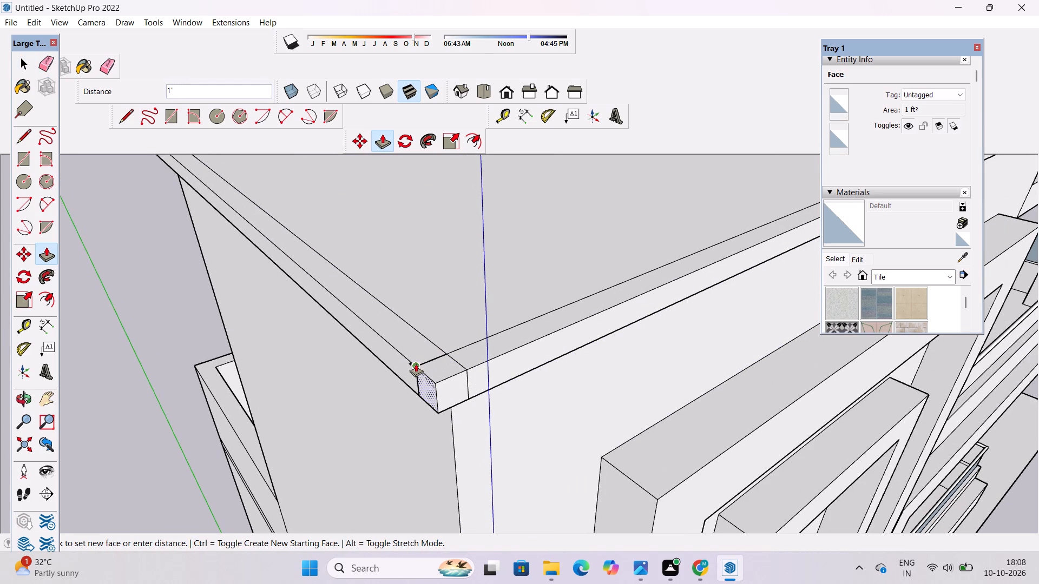
click(416, 363)
key(space)
Erase the leftover seam lines on the top and vertical faces of the band's outer front corner.
text(o)
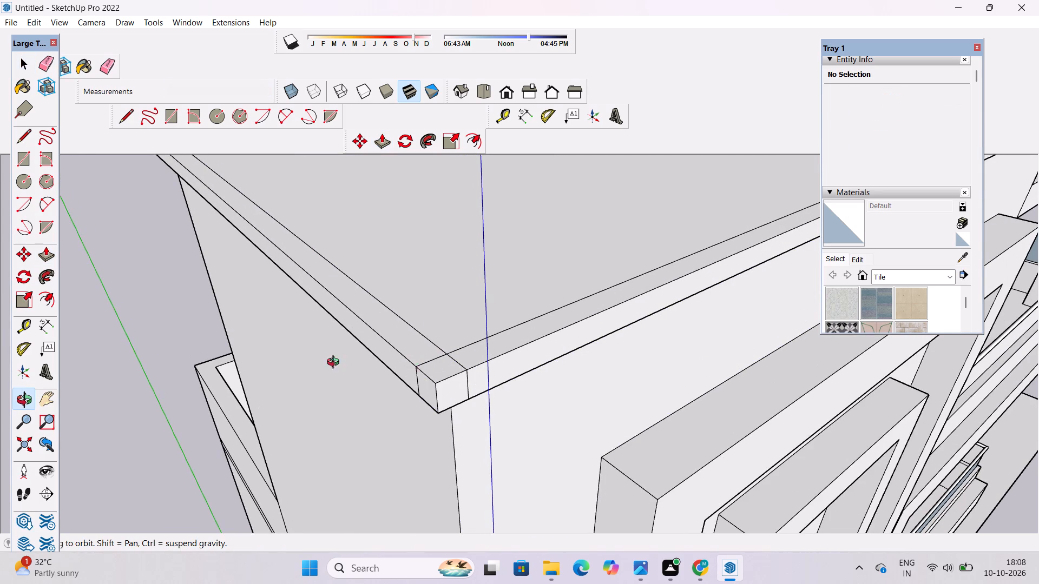
scroll(319, 363, down, 2)
shift+drag(402, 380, 346, 406)
drag(345, 420, 449, 349)
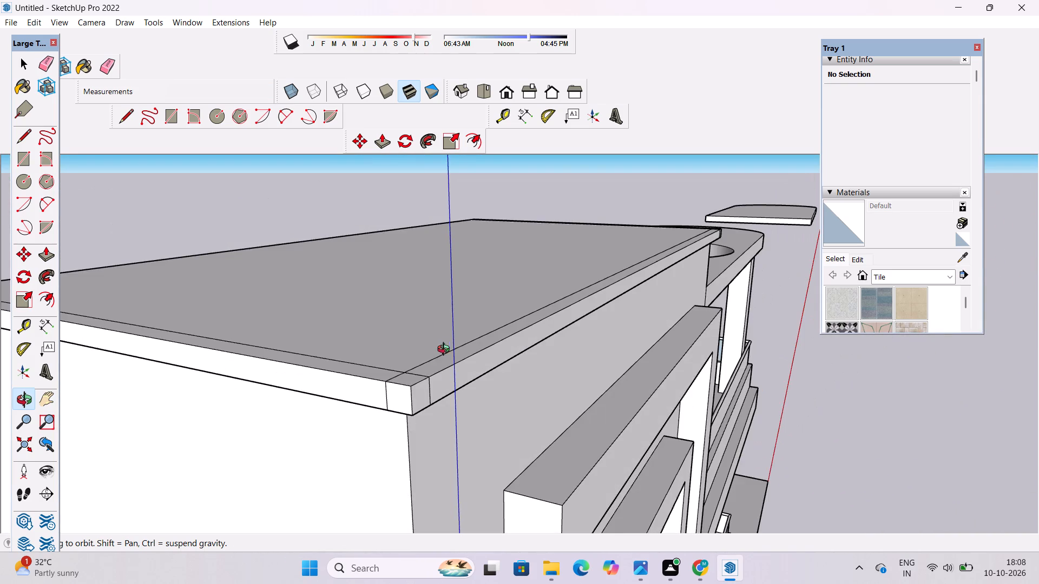
scroll(413, 393, up, 3)
shift+drag(393, 380, 298, 347)
drag(297, 346, 332, 395)
shift+drag(332, 403, 347, 376)
drag(351, 379, 374, 417)
shift+scroll(321, 387, up, 2)
shift+drag(319, 383, 385, 399)
scroll(379, 376, down, 3)
shift+drag(373, 377, 380, 381)
drag(380, 383, 380, 402)
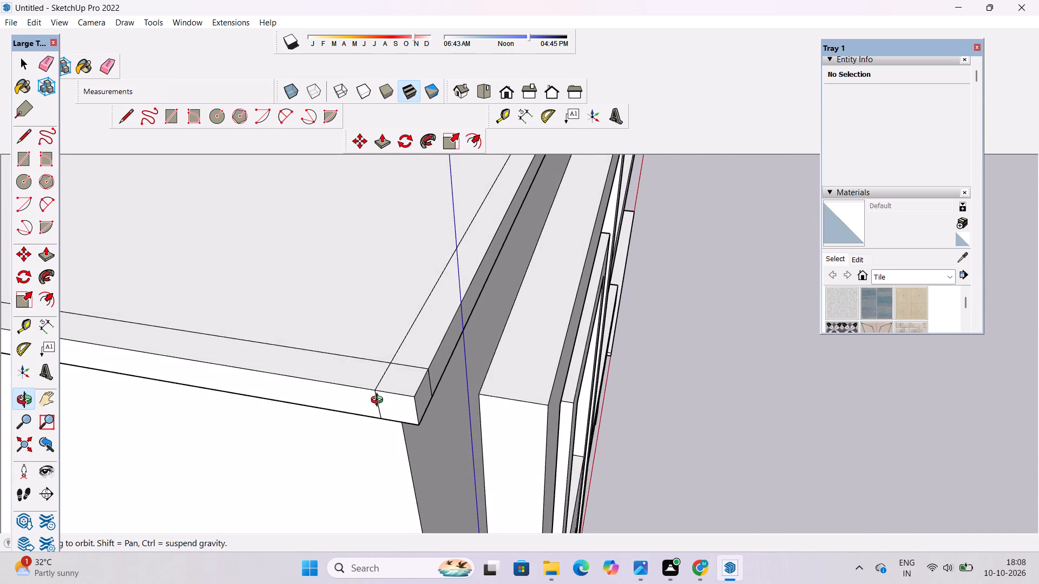
key(e)
scroll(379, 392, up, 3)
drag(417, 344, 379, 373)
scroll(354, 392, down, 6)
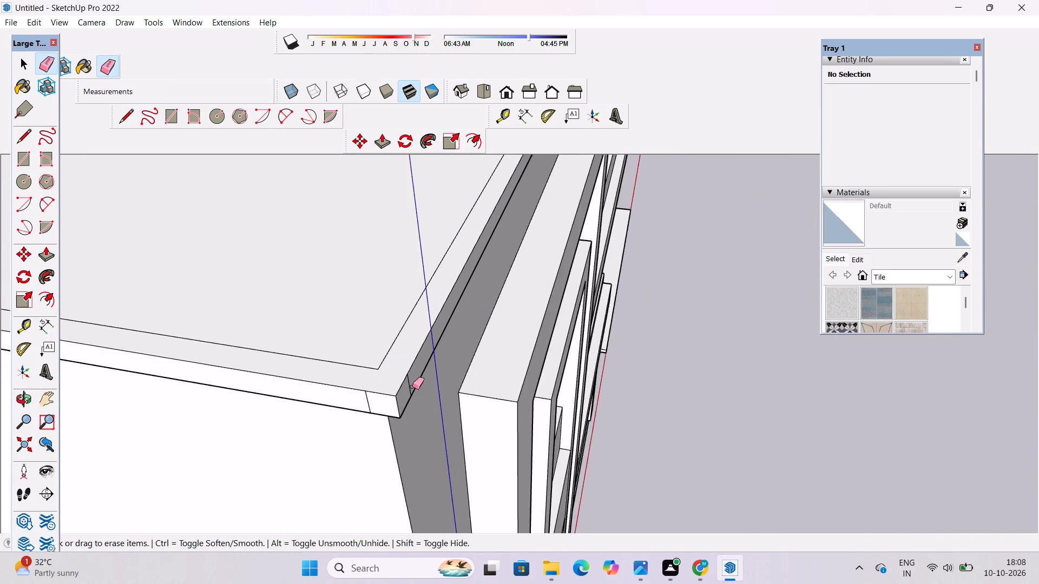
scroll(412, 387, up, 6)
drag(405, 361, 398, 373)
key(ctrl+z)
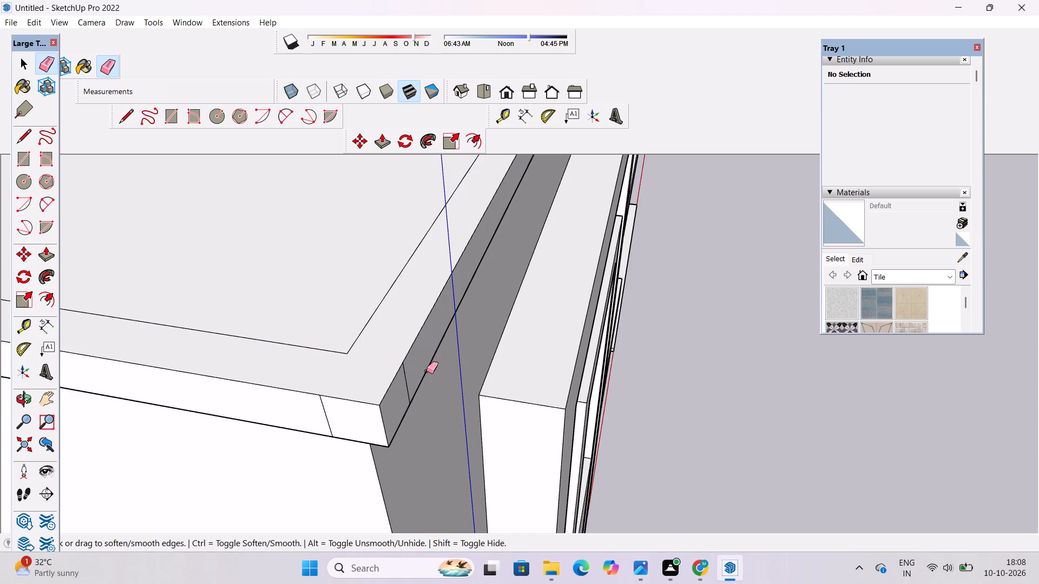
drag(422, 357, 393, 381)
drag(333, 419, 317, 414)
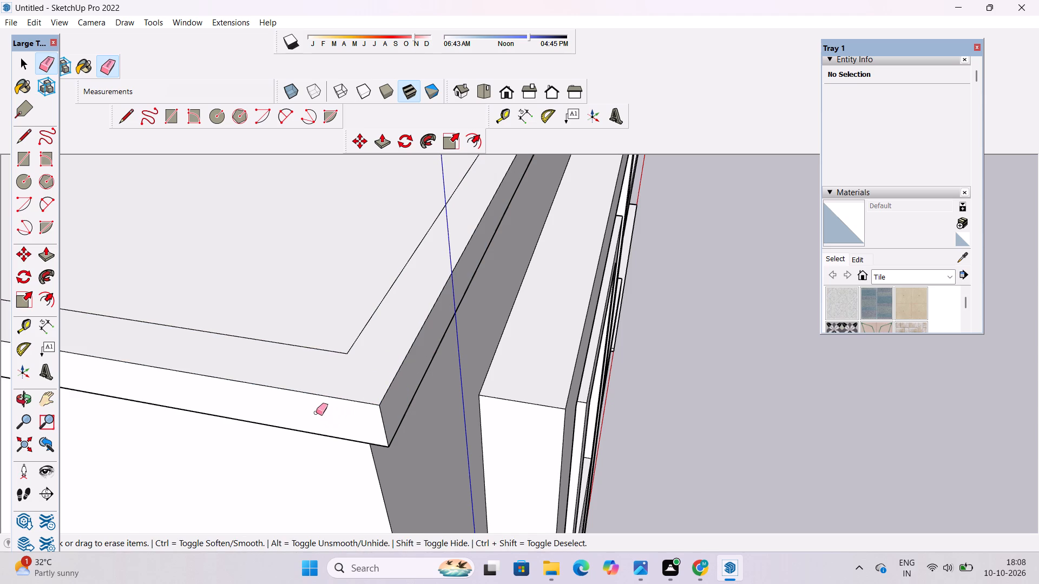
Erase the two seam lines on the underside of the band's outer front corner.
key(o)
drag(412, 465, 345, 369)
drag(342, 347, 376, 474)
drag(376, 474, 364, 439)
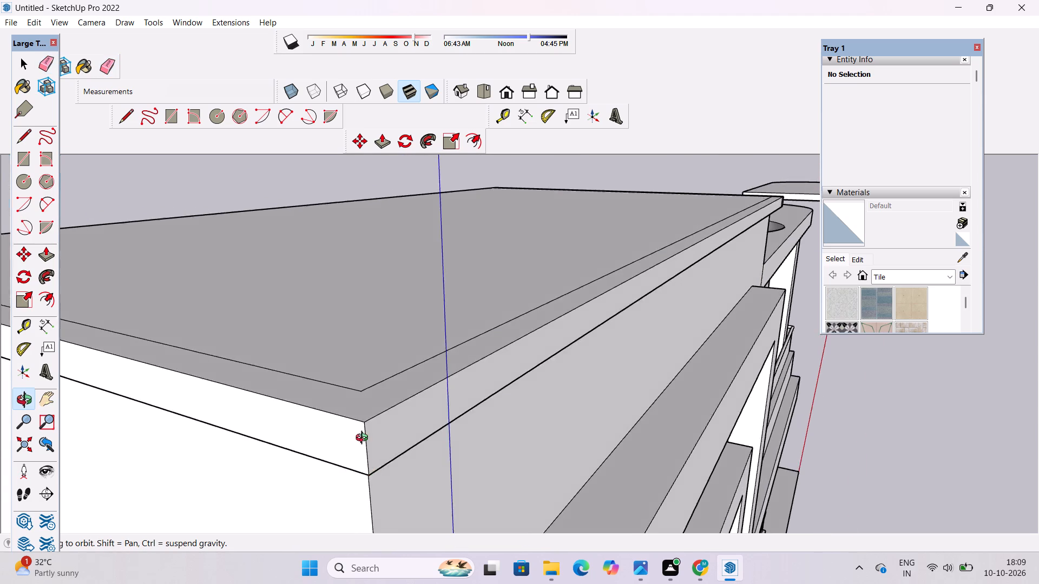
drag(364, 439, 348, 320)
drag(363, 488, 363, 366)
shift+drag(363, 366, 373, 386)
scroll(373, 374, up, 4)
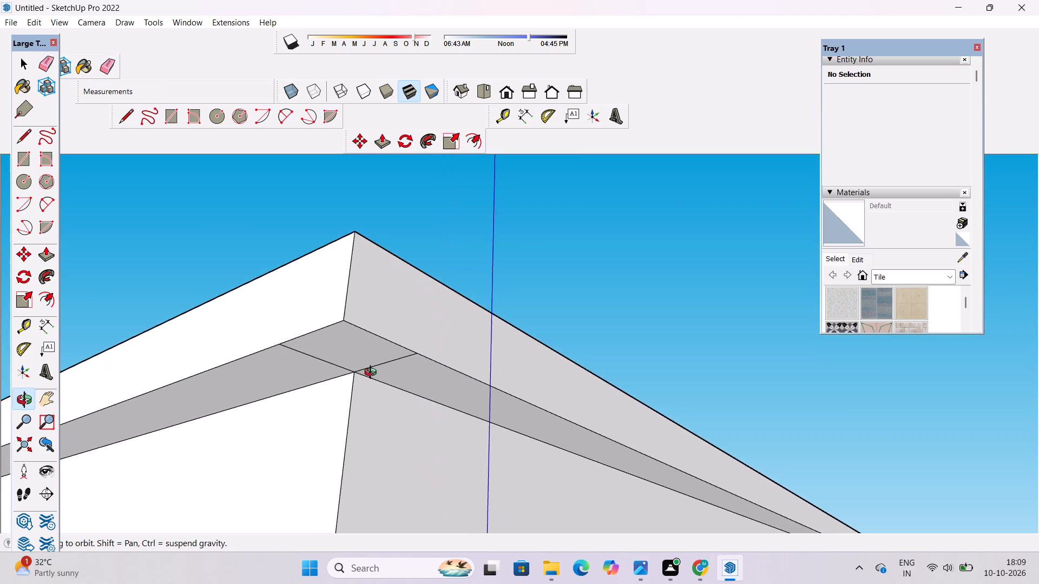
drag(353, 378, 372, 312)
scroll(277, 363, down, 3)
shift+drag(291, 359, 340, 387)
scroll(341, 387, up, 3)
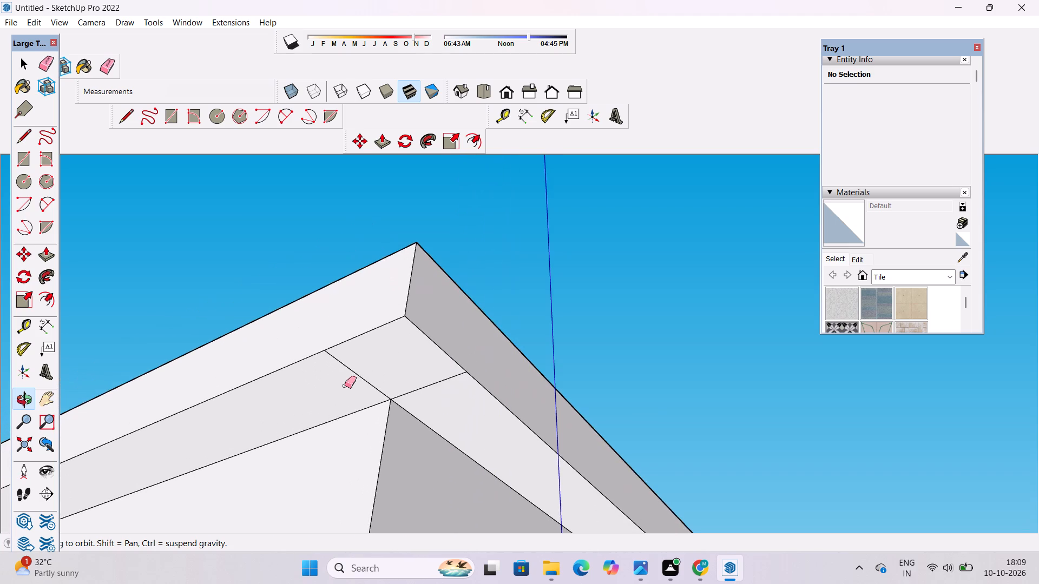
key(e)
drag(358, 363, 348, 376)
drag(405, 377, 413, 389)
click(415, 392)
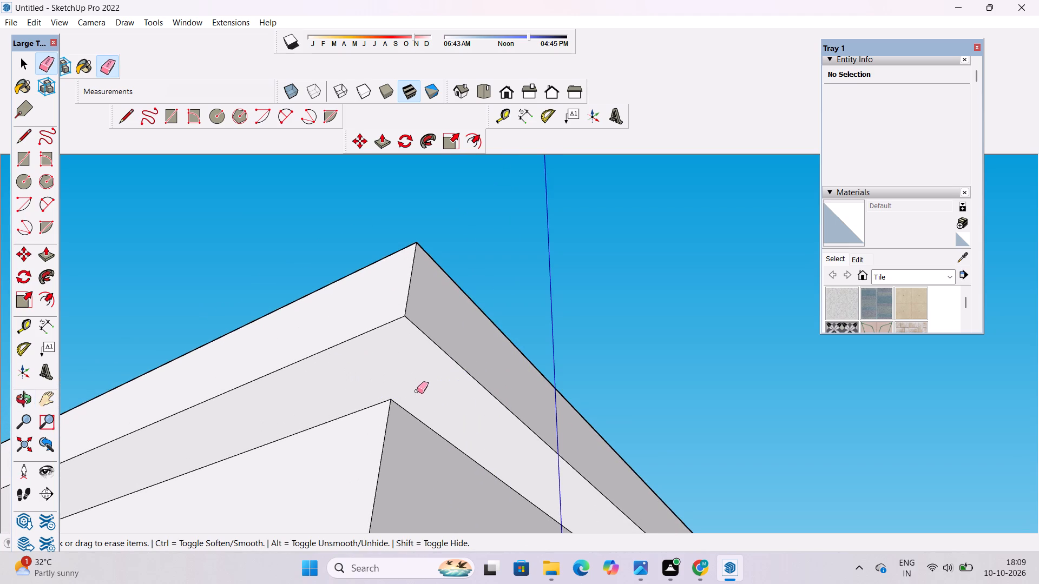
Examine the band along the tall block's front, using the standard front view, up to its corner above the roof slab.
key(o)
scroll(211, 363, down, 6)
drag(331, 354, 301, 442)
shift+drag(339, 447, 203, 342)
scroll(202, 342, down, 6)
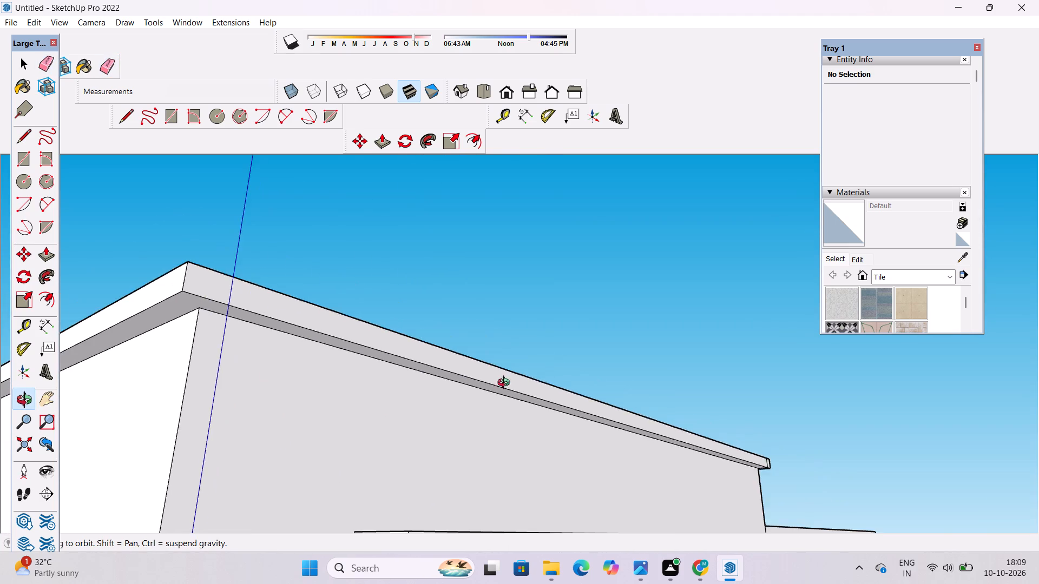
drag(577, 386, 257, 386)
shift+drag(282, 447, 312, 348)
scroll(364, 355, up, 9)
shift+drag(343, 441, 352, 355)
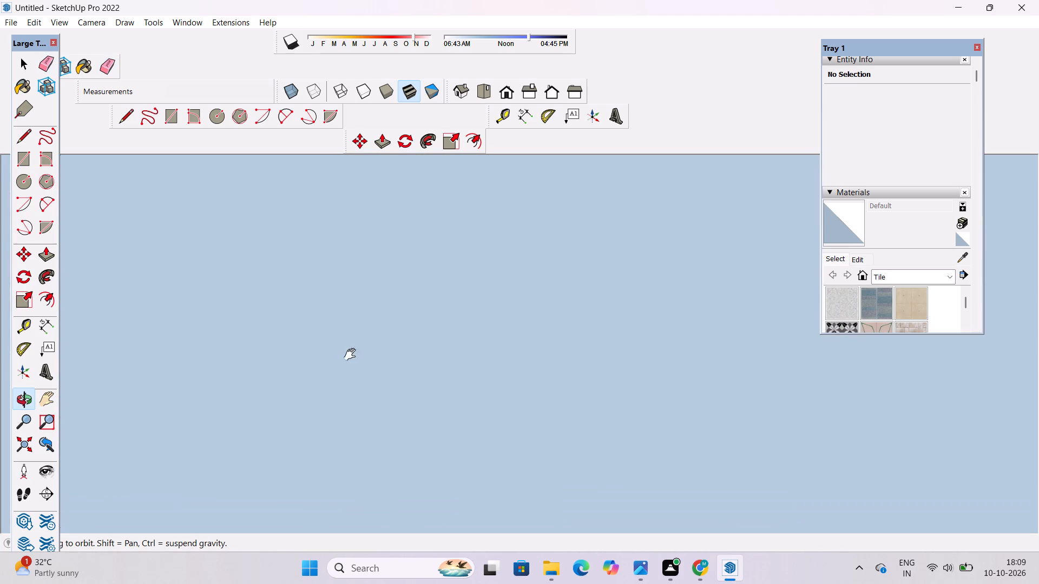
shift+drag(352, 355, 363, 321)
scroll(363, 318, down, 17)
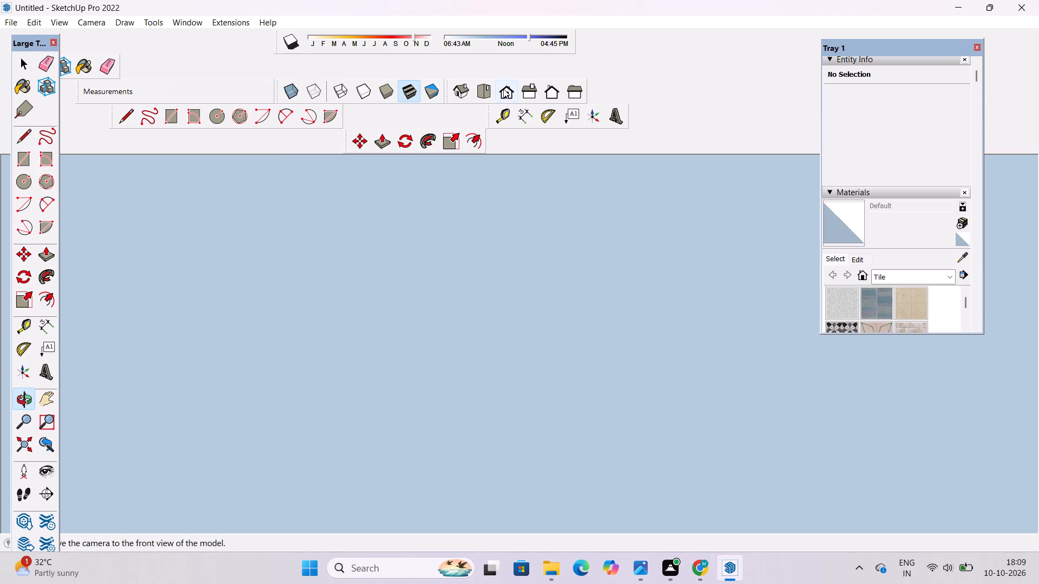
click(503, 91)
scroll(441, 225, down, 20)
scroll(441, 225, down, 3)
shift+drag(607, 308, 374, 349)
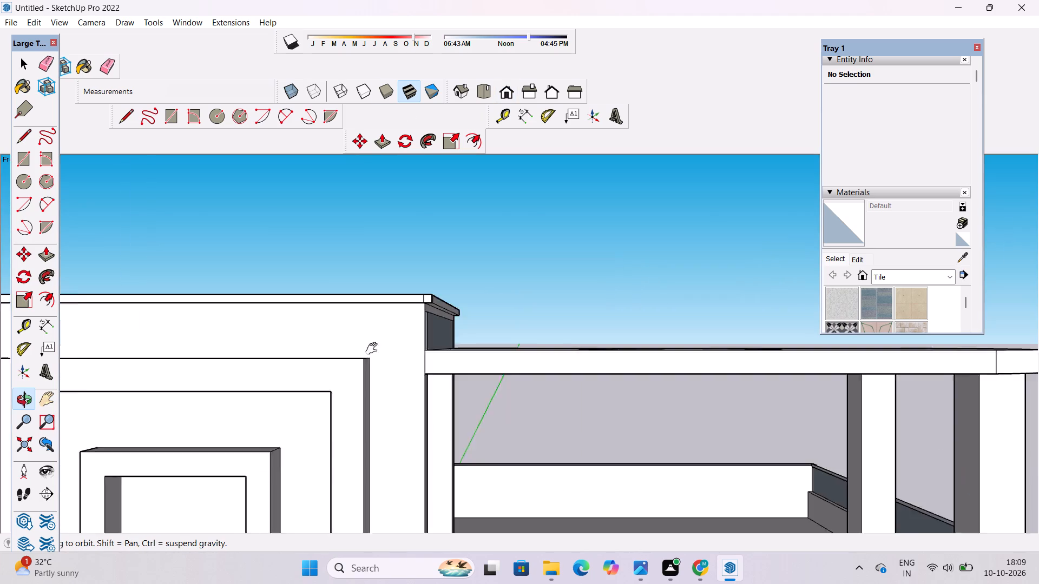
shift+drag(374, 349, 367, 352)
scroll(367, 315, up, 9)
drag(441, 302, 315, 441)
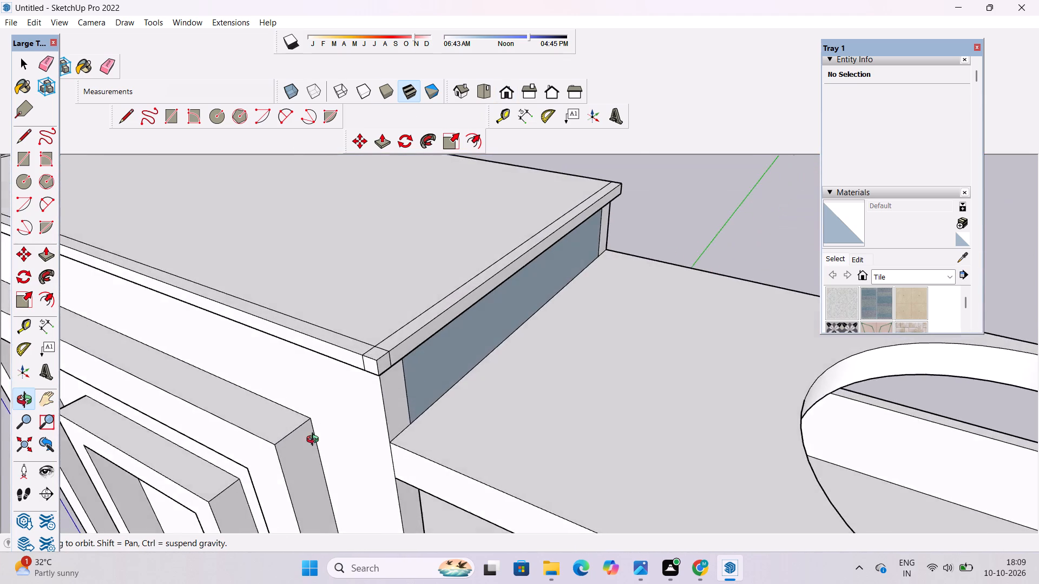
Erase the leftover seam lines on the vertical and top faces of the band's front corner above the roof slab.
drag(315, 441, 318, 440)
scroll(429, 361, up, 3)
drag(365, 389, 362, 384)
scroll(357, 370, up, 4)
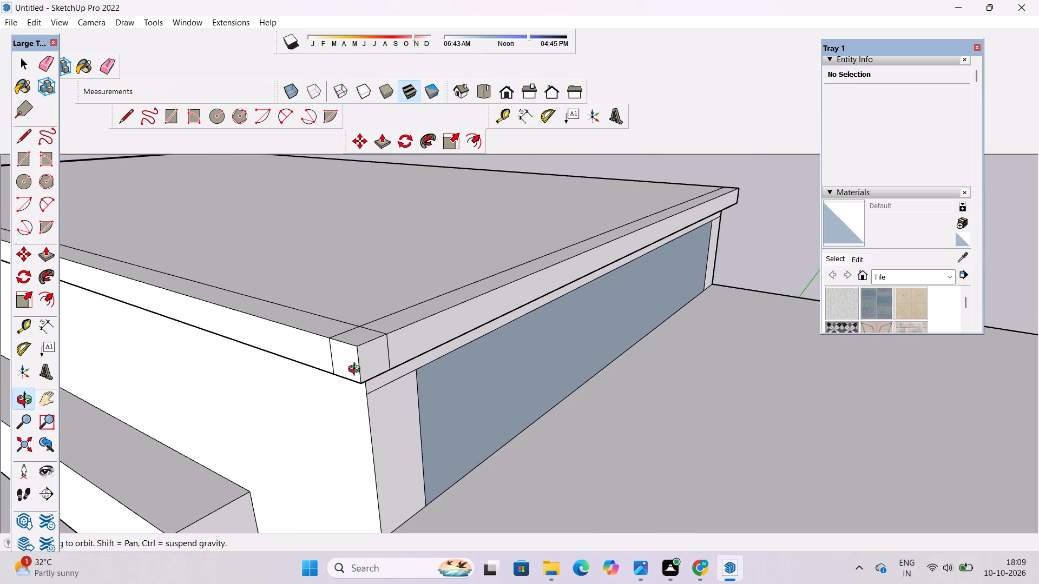
key(e)
drag(396, 351, 376, 359)
drag(338, 356, 323, 353)
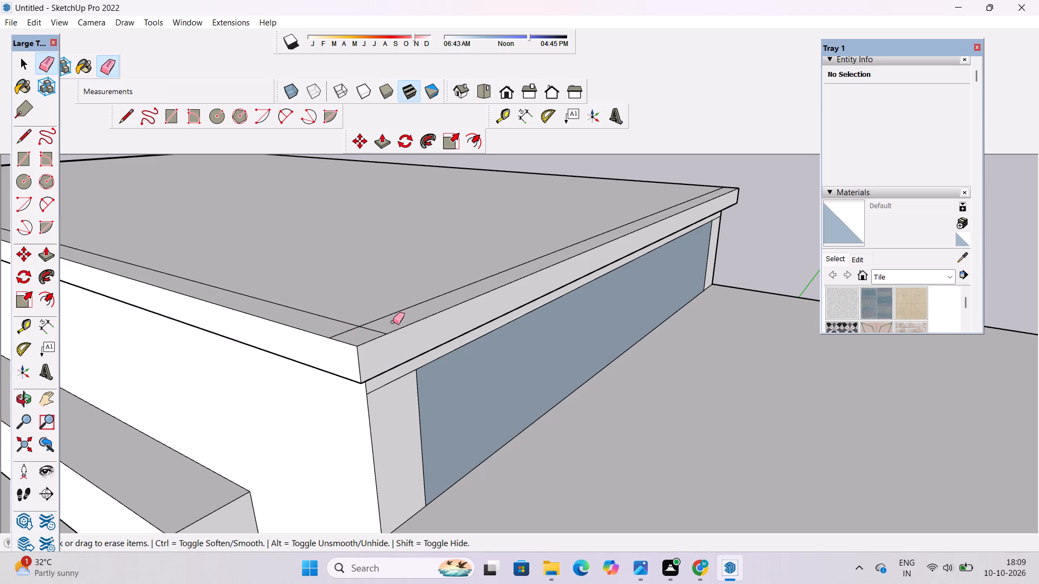
drag(392, 322, 353, 334)
drag(353, 334, 347, 330)
Erase the two seam lines on the underside of the band's front corner above the roof slab.
key(o)
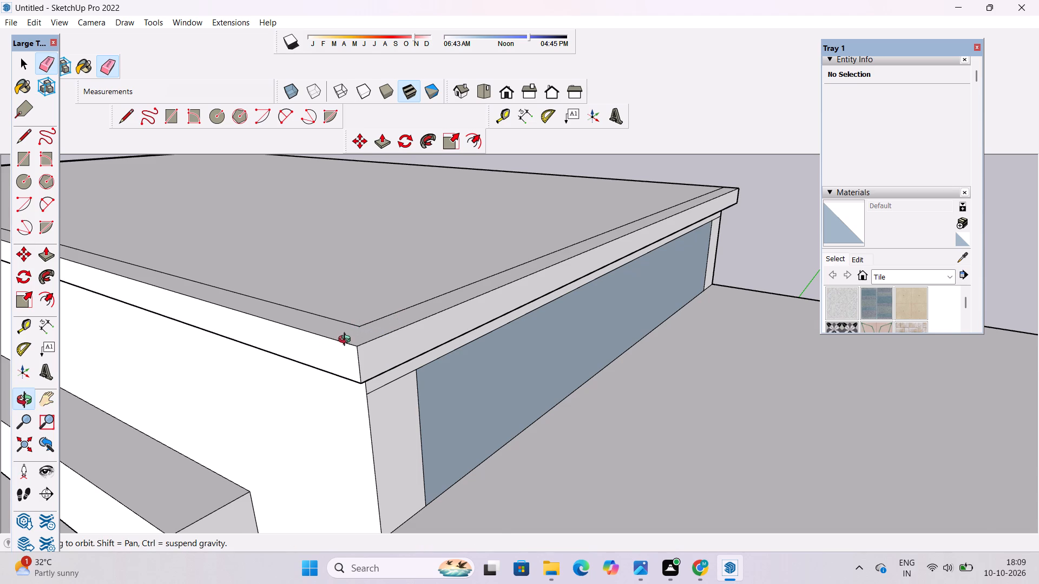
scroll(345, 356, down, 6)
drag(358, 382, 350, 258)
scroll(357, 225, up, 5)
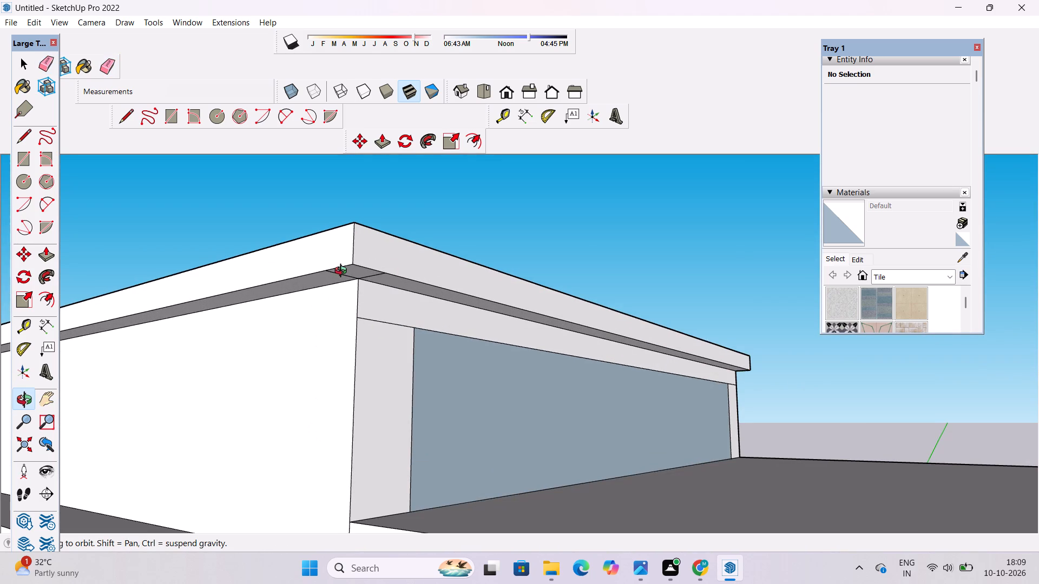
shift+drag(352, 291, 370, 350)
drag(370, 350, 367, 273)
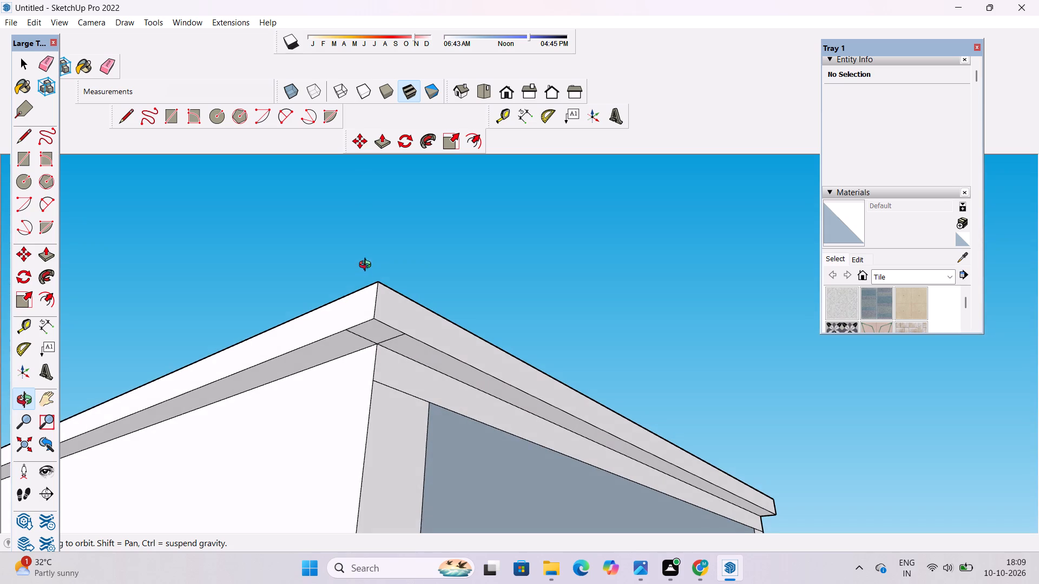
scroll(359, 304, up, 5)
scroll(390, 371, up, 5)
drag(389, 377, 391, 343)
key(e)
drag(390, 342, 360, 364)
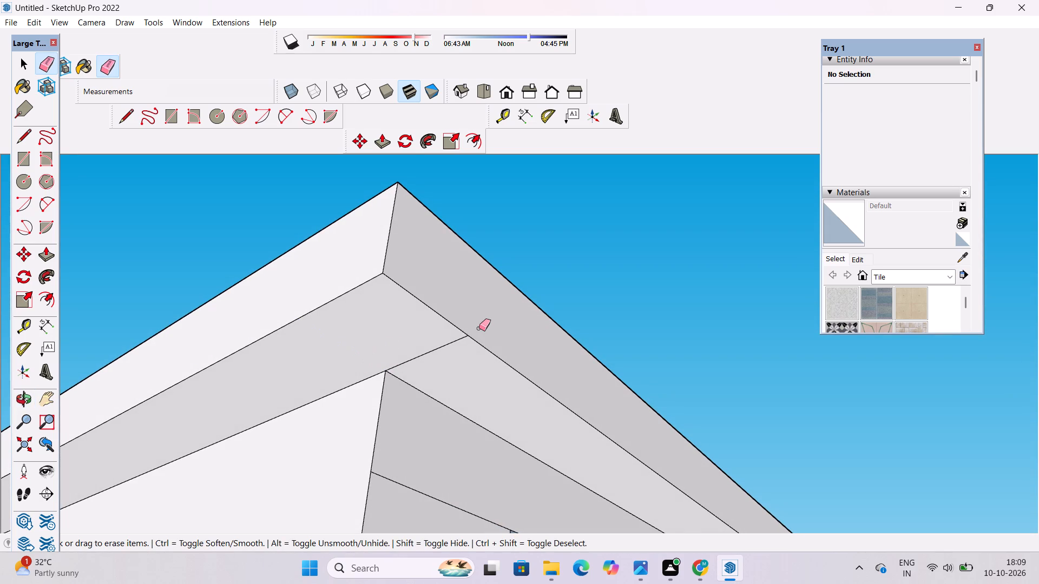
click(455, 341)
Examine the whole house from above and from the front, down to the ground-floor facade.
click(484, 85)
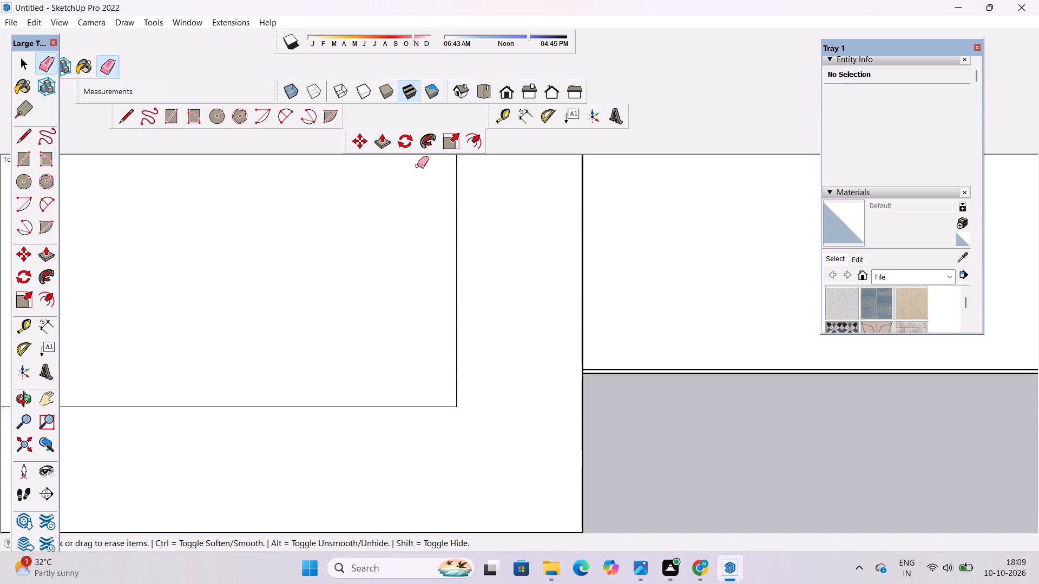
click(19, 403)
scroll(291, 298, down, 4)
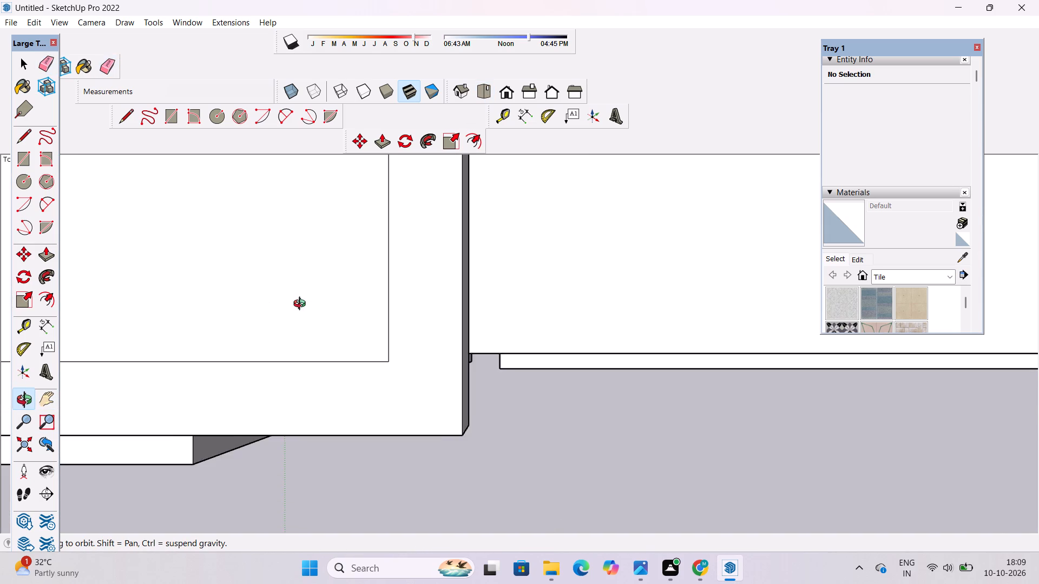
scroll(302, 305, down, 20)
scroll(302, 305, down, 4)
drag(387, 484, 406, 326)
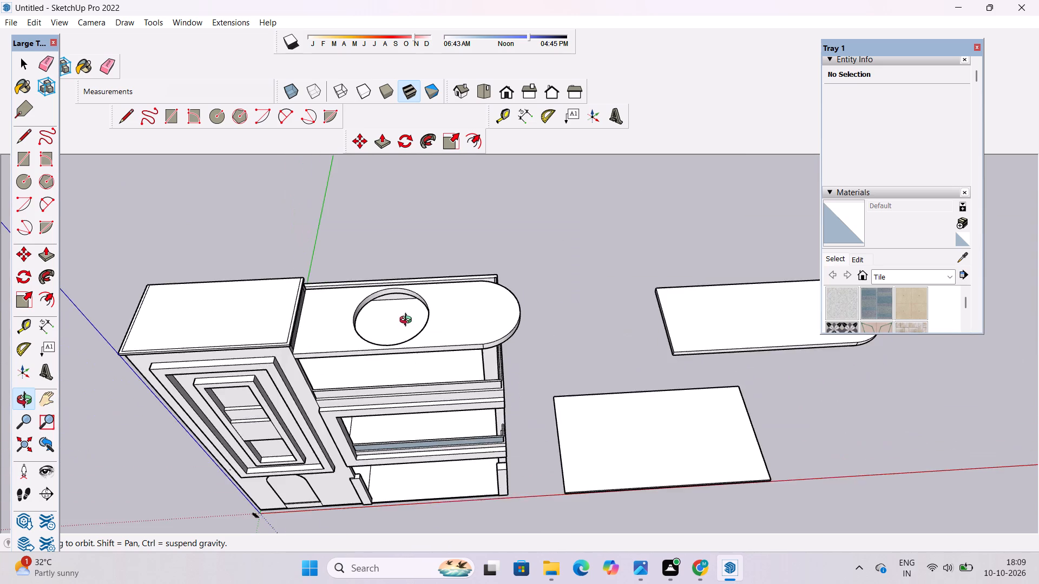
drag(417, 498, 425, 361)
scroll(426, 355, down, 5)
drag(473, 532, 458, 430)
scroll(405, 446, down, 4)
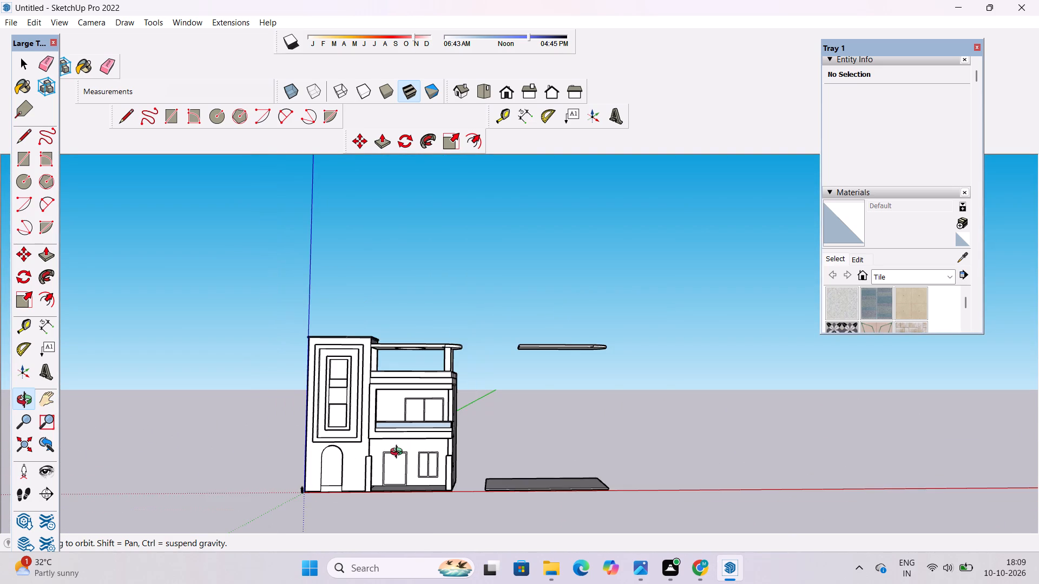
shift+drag(396, 460, 420, 410)
drag(417, 416, 415, 423)
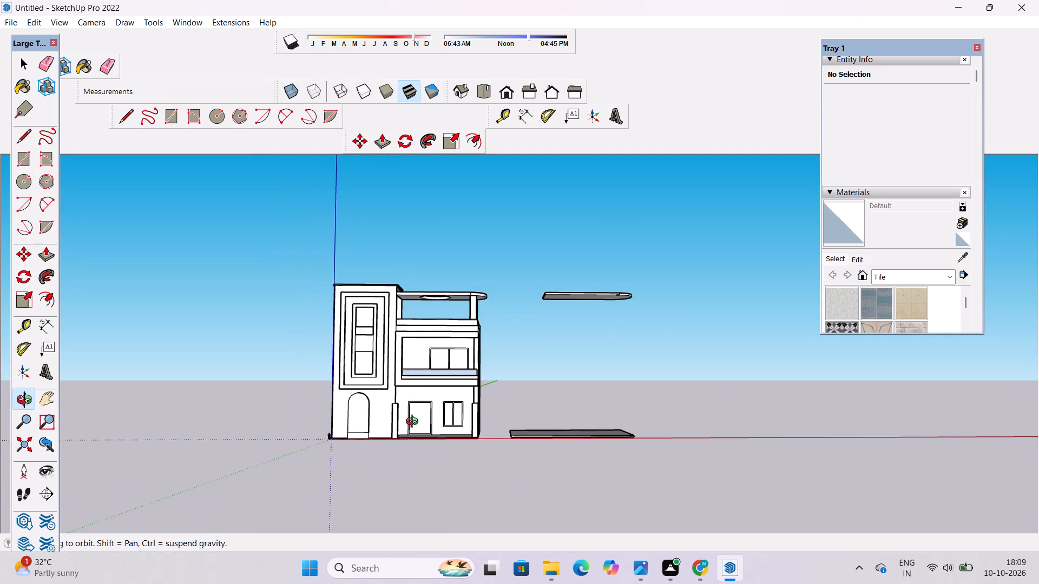
scroll(386, 425, down, 4)
drag(384, 432, 379, 466)
scroll(387, 399, up, 5)
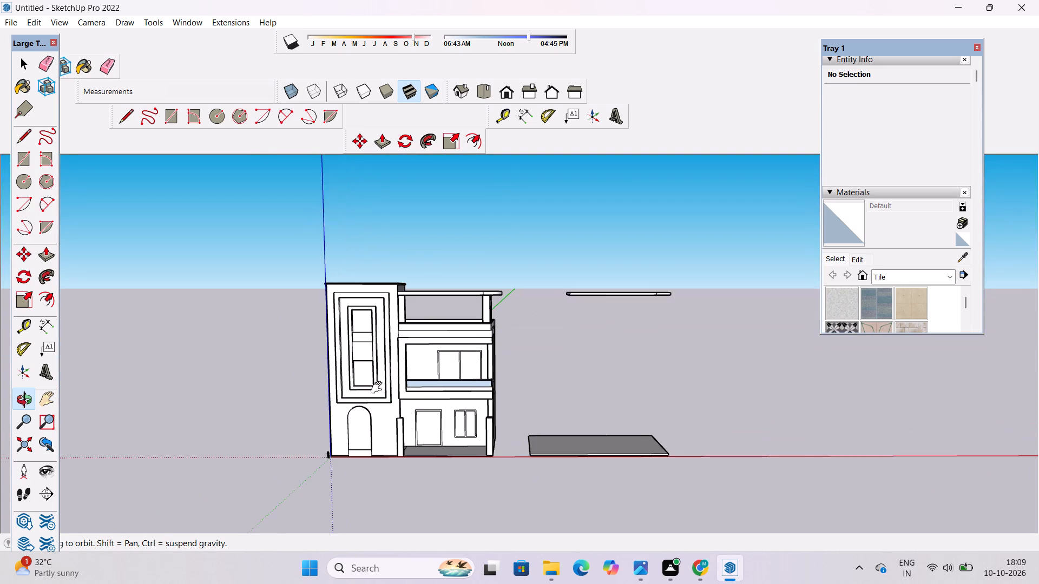
shift+drag(379, 388, 396, 416)
shift+drag(379, 455, 392, 366)
Measure the height from the base of the tall block up to the bottom edge of the arched opening.
shift+scroll(385, 423, up, 13)
shift+drag(396, 405, 391, 370)
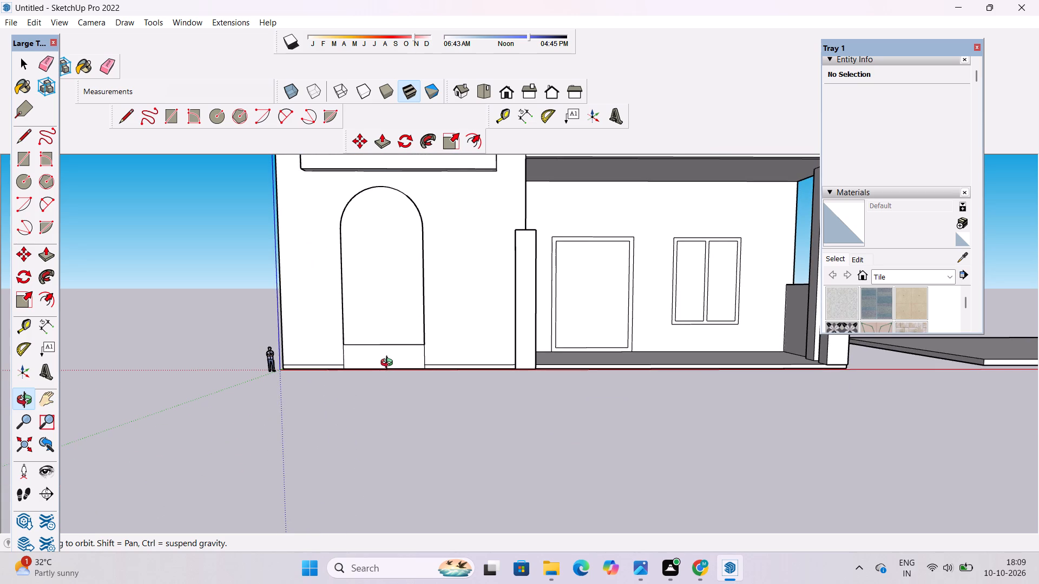
scroll(340, 364, down, 1)
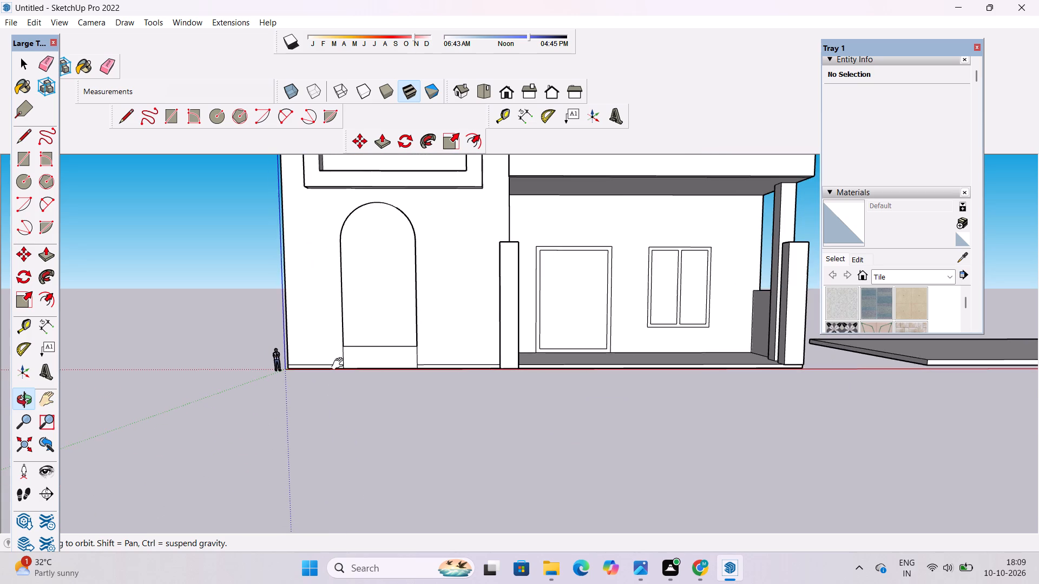
shift+drag(340, 364, 340, 383)
shift+scroll(313, 399, up, 4)
shift+drag(310, 391, 317, 381)
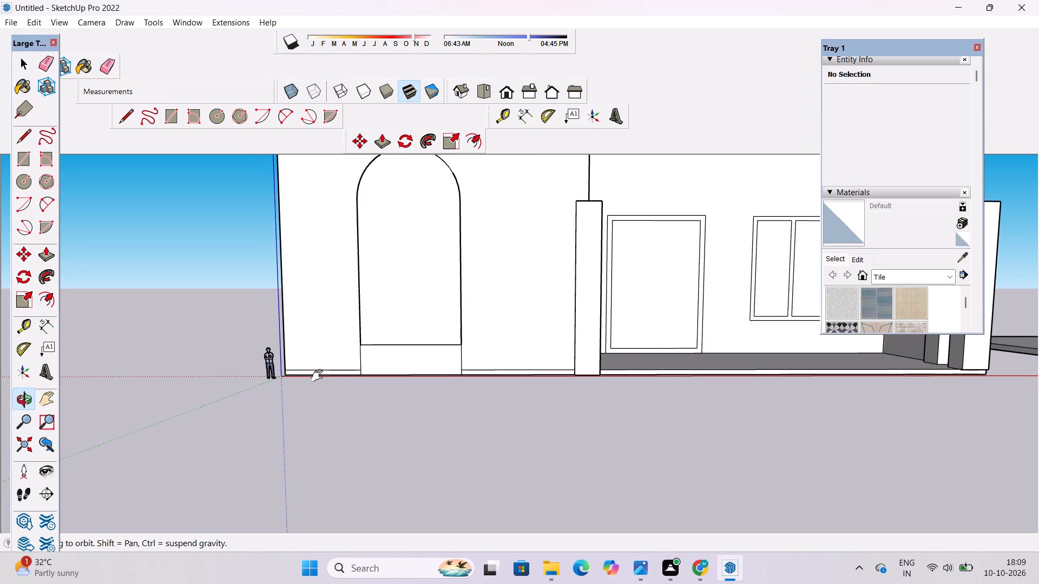
shift+drag(318, 389, 320, 380)
scroll(320, 380, up, 2)
shift+drag(320, 380, 328, 330)
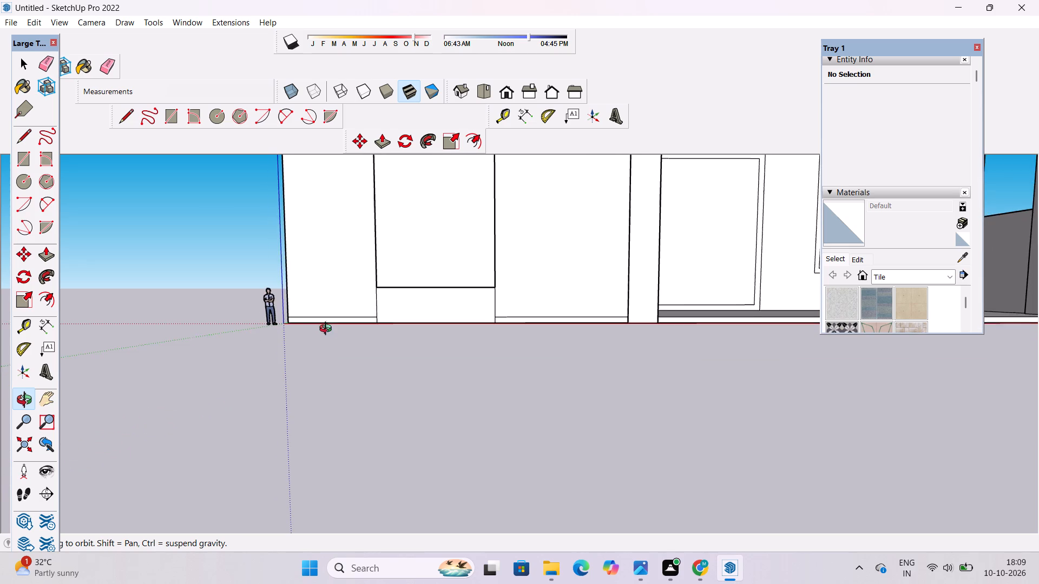
drag(328, 330, 328, 340)
shift+scroll(375, 326, up, 3)
shift+drag(379, 324, 358, 355)
shift+drag(384, 356, 363, 365)
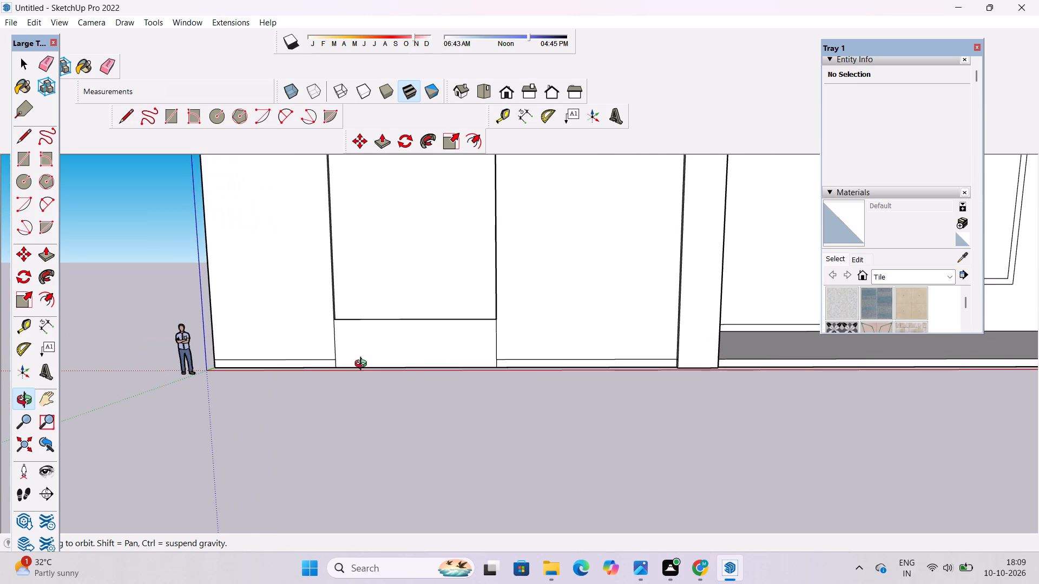
key(l)
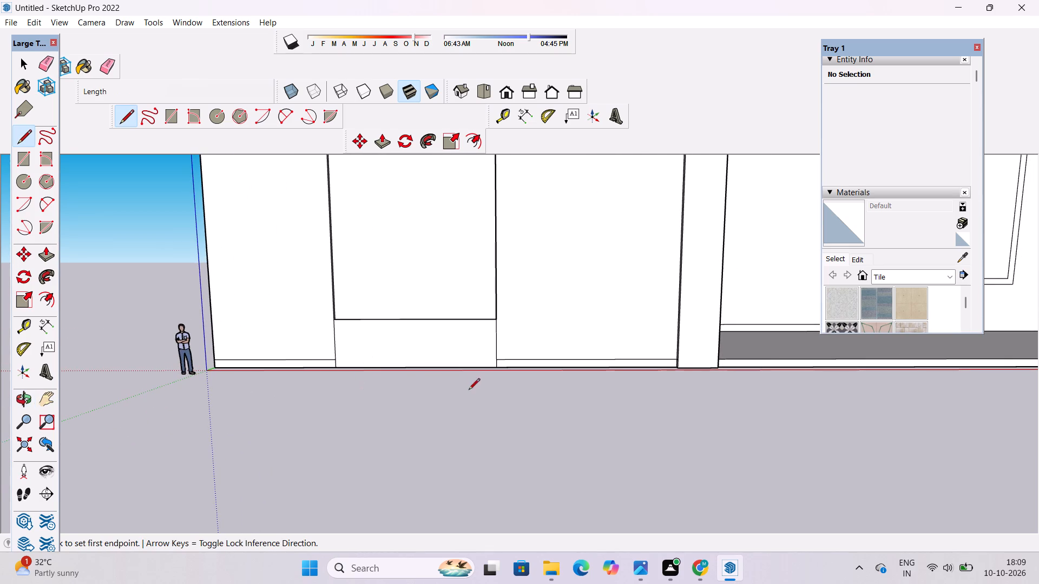
click(495, 368)
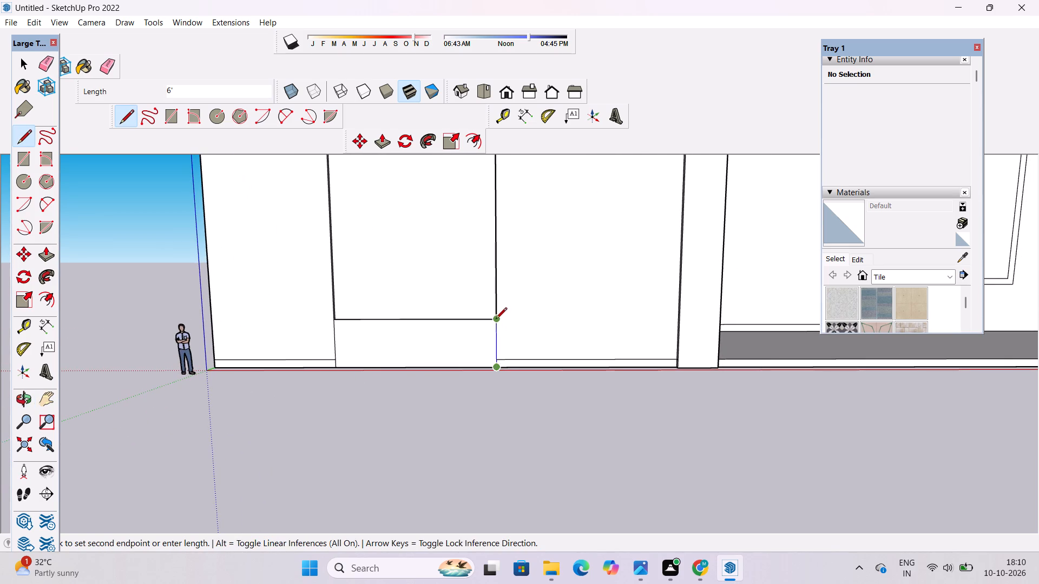
key(space)
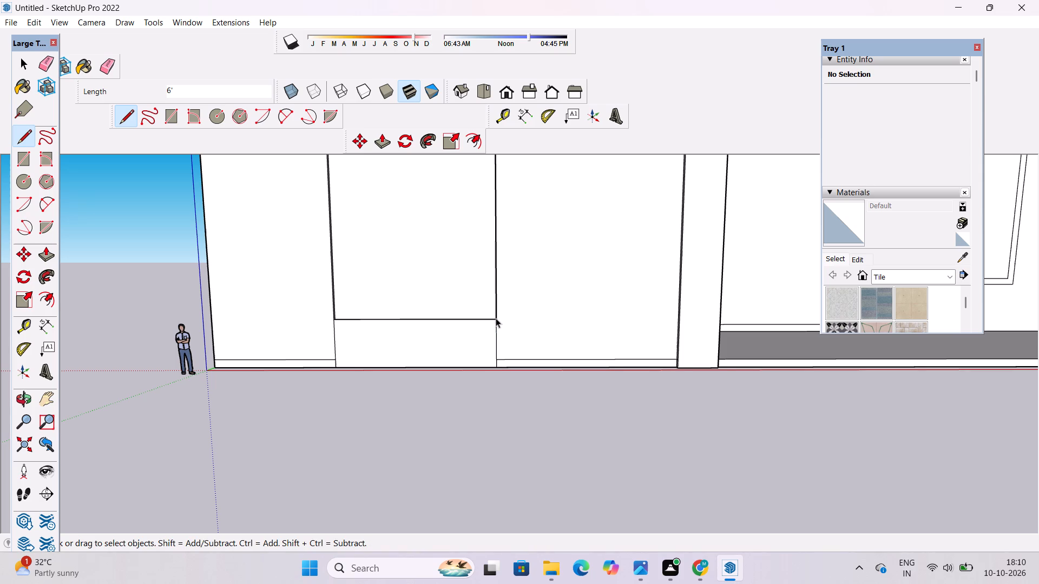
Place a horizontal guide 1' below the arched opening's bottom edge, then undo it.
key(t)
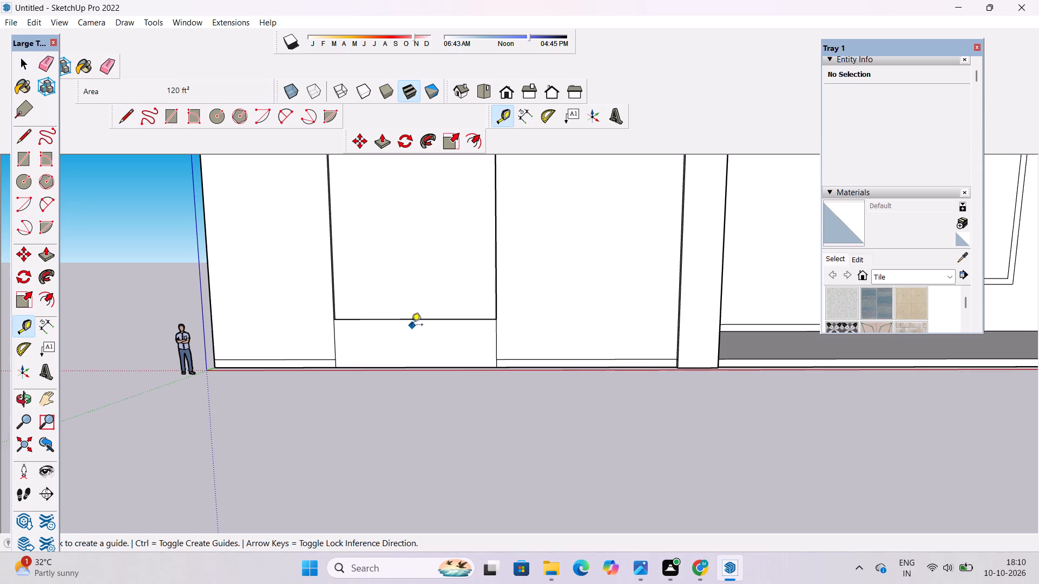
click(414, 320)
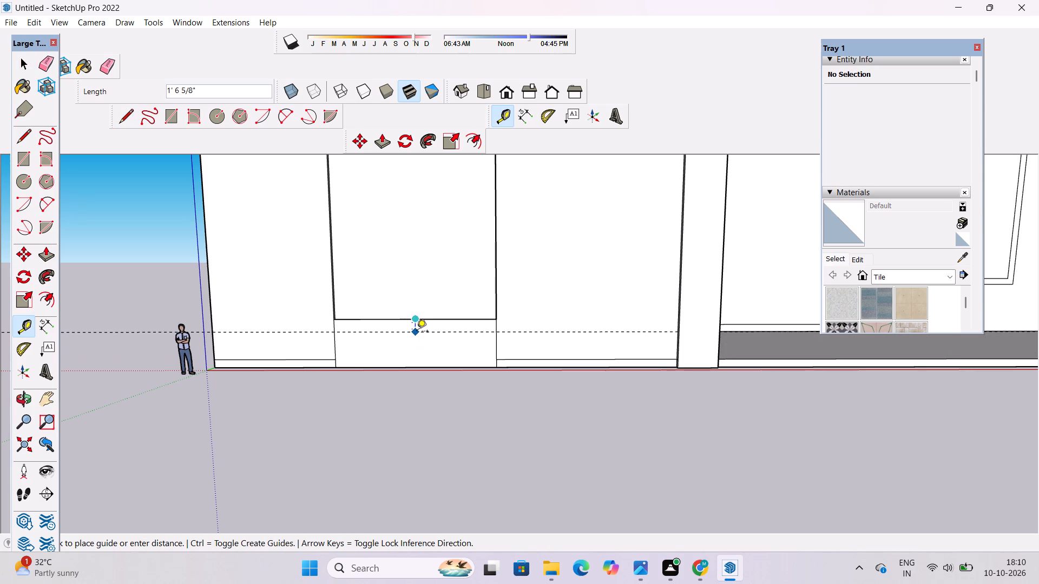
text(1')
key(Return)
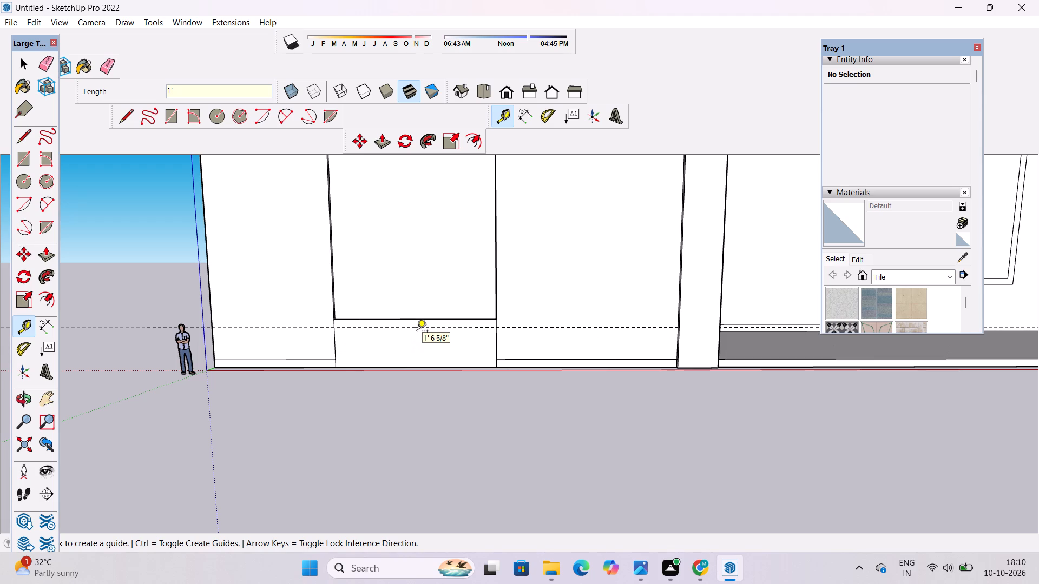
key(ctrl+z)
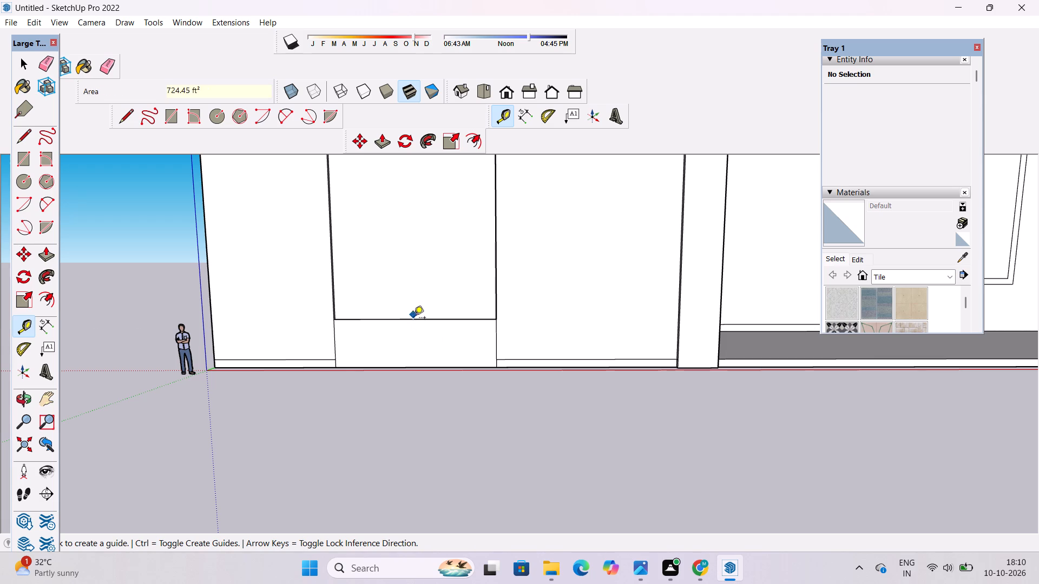
Place a horizontal guide 1.5' below the arched opening's bottom edge.
click(416, 320)
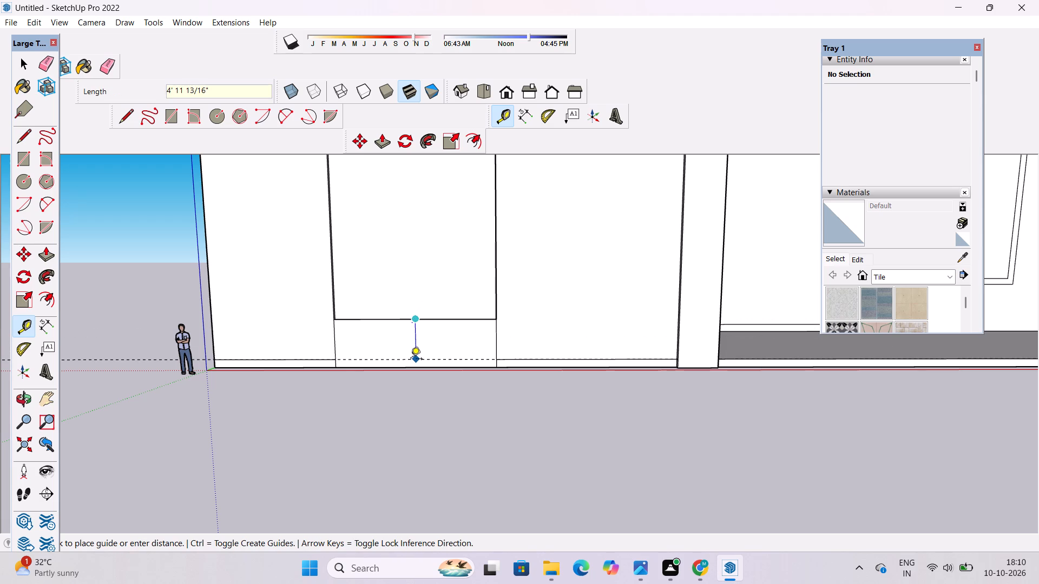
text(1.5')
key(Return)
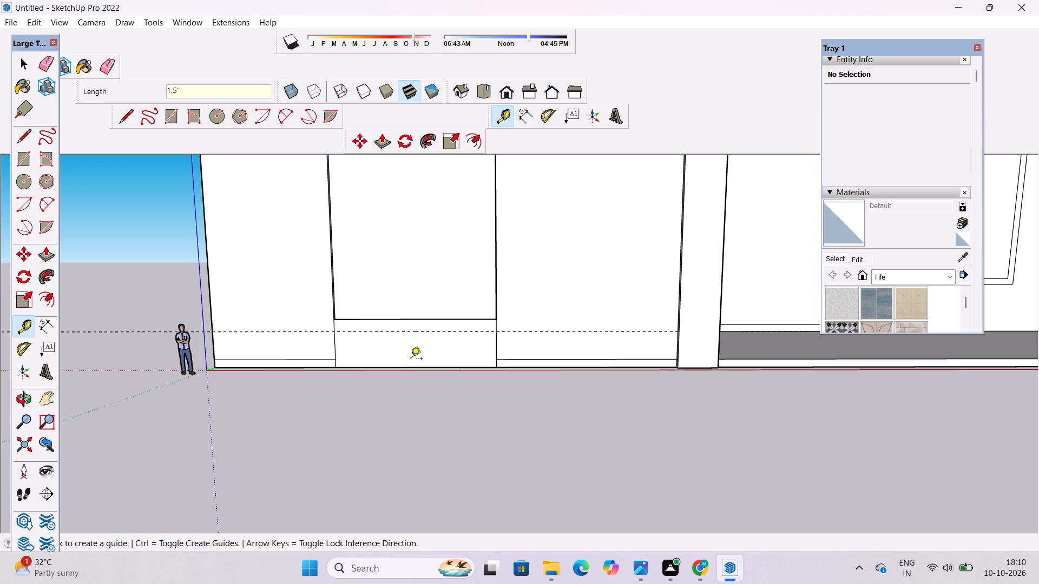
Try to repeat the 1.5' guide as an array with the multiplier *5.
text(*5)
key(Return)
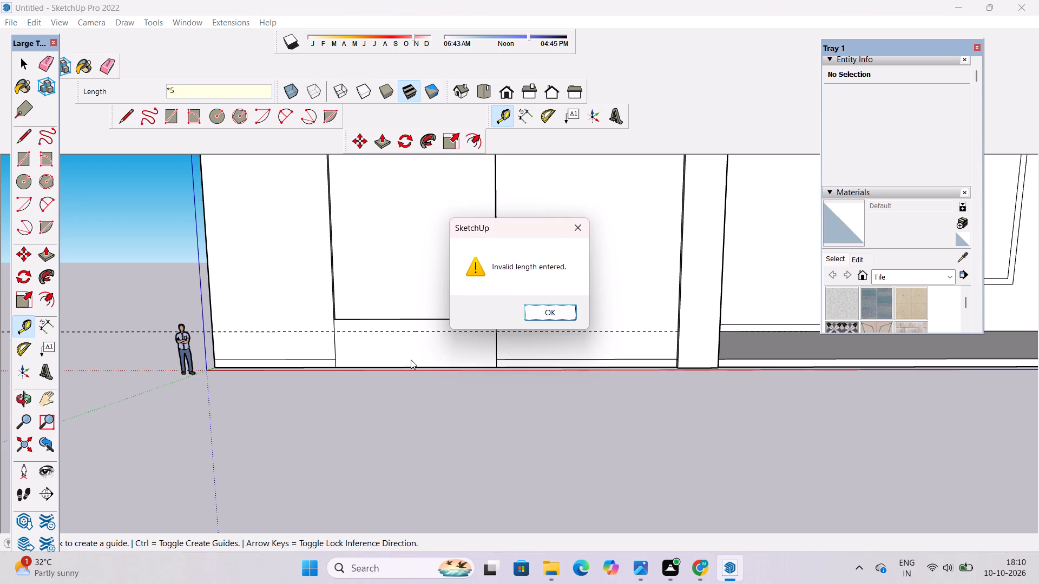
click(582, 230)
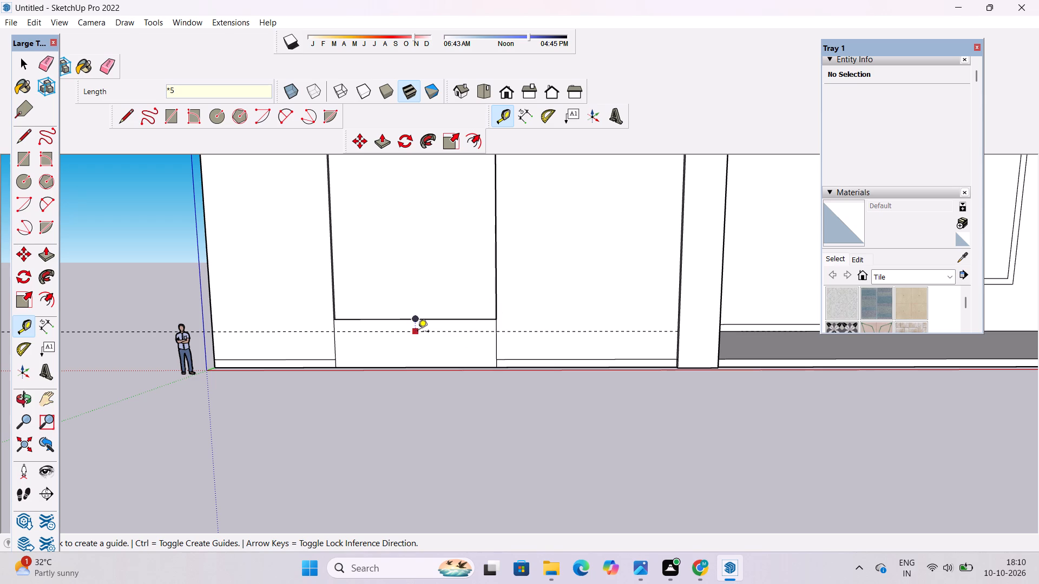
Add two more horizontal guides below the first, each offset 1.5' down from the previous one.
click(414, 334)
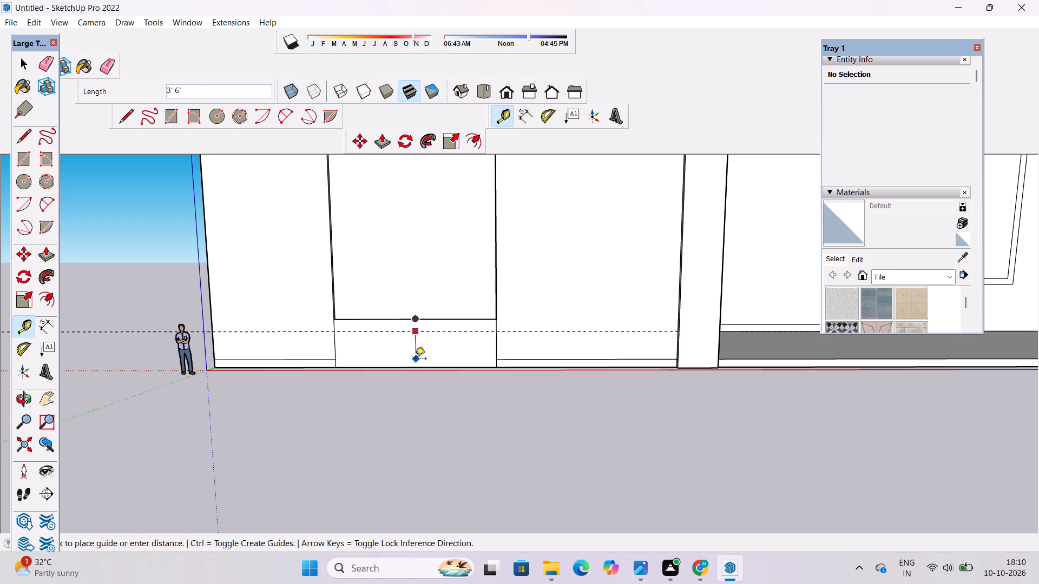
key(space)
key(t)
click(456, 334)
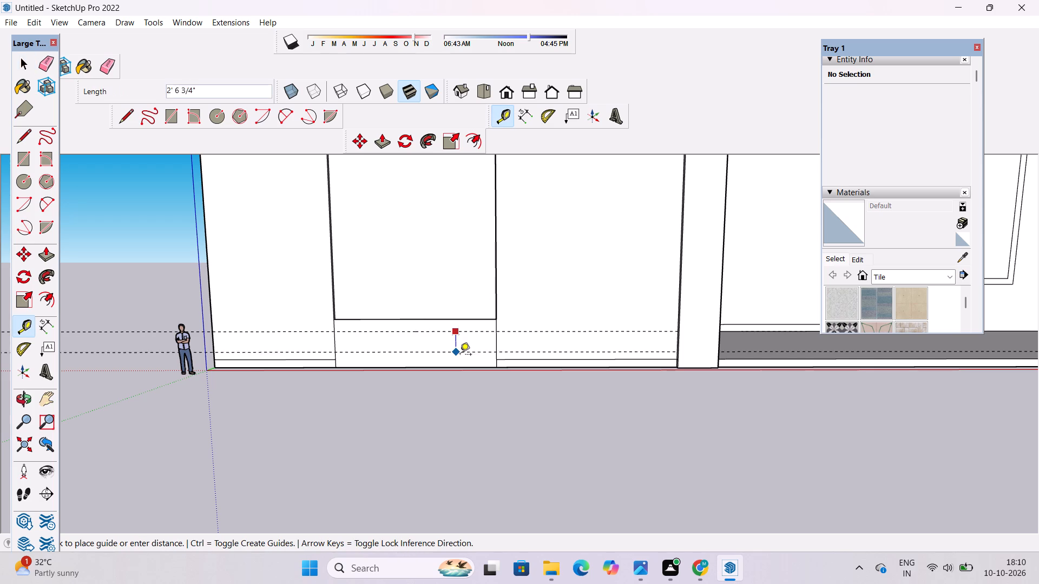
text(1.5')
key(Return)
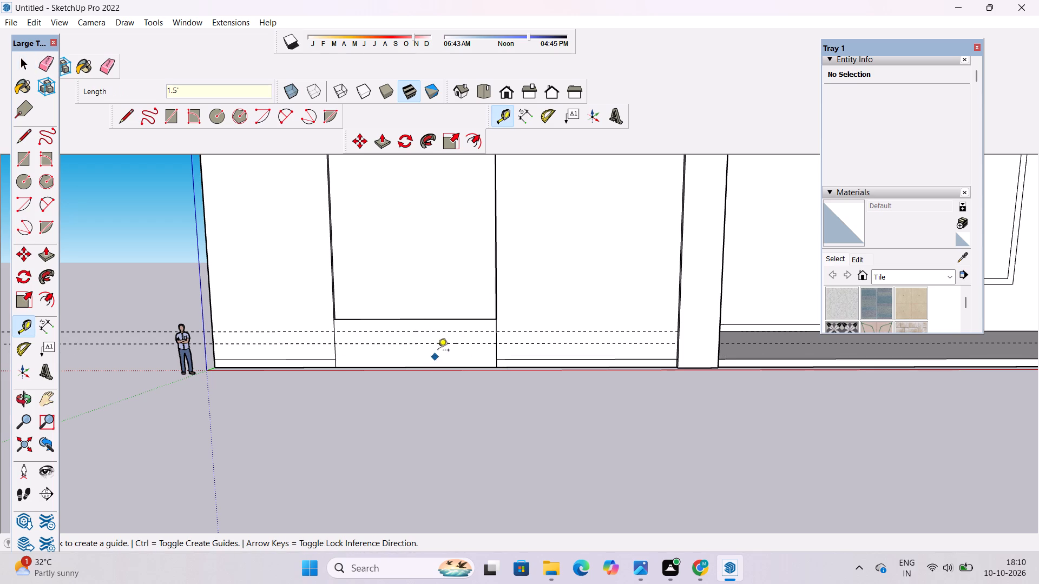
click(445, 345)
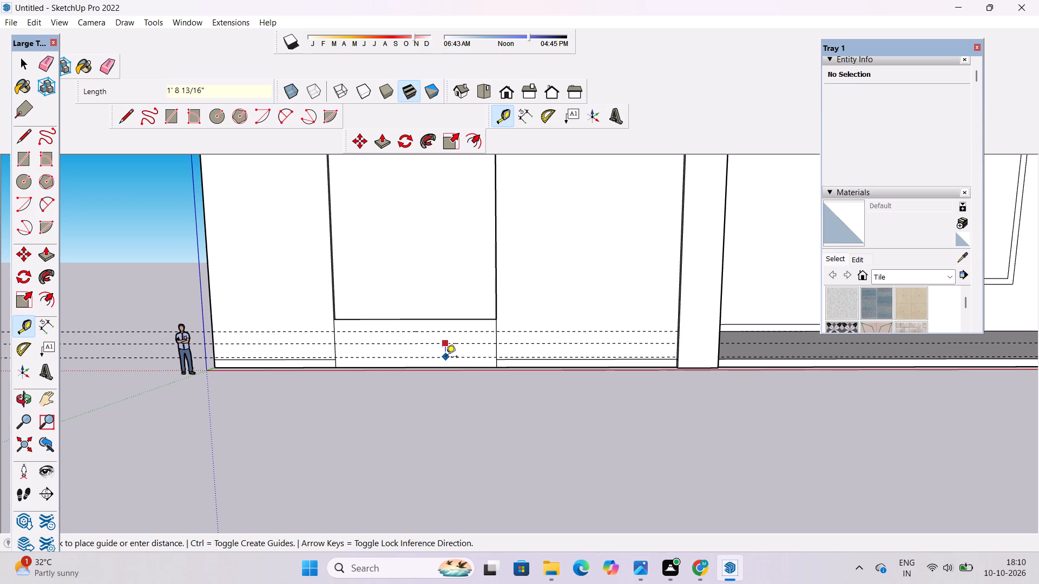
text(1.5')
key(Return)
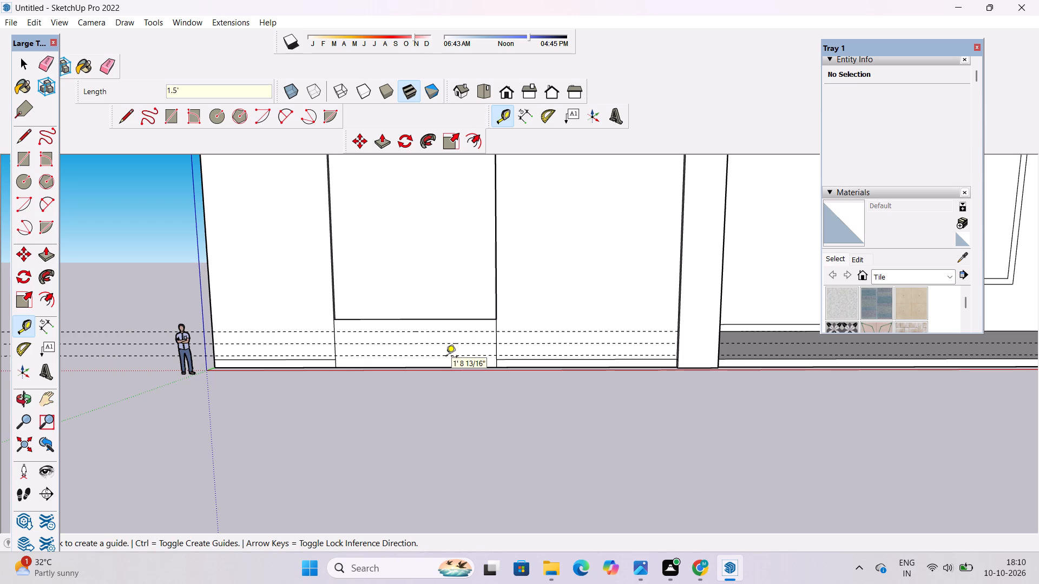
Draw three 20' horizontal lines along the guides across the panel below the arched opening, splitting it into four strips.
click(128, 116)
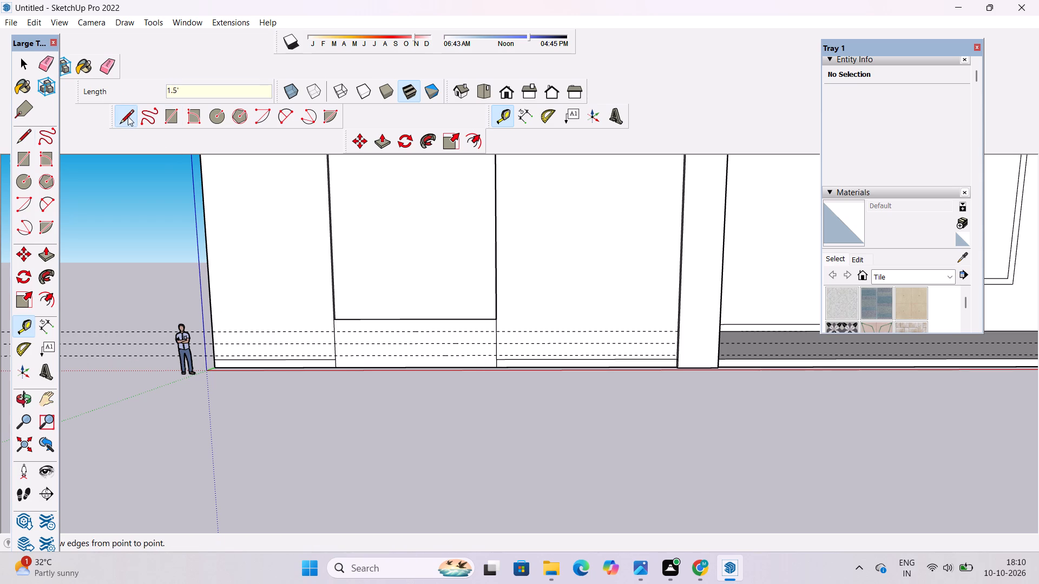
scroll(343, 377, up, 4)
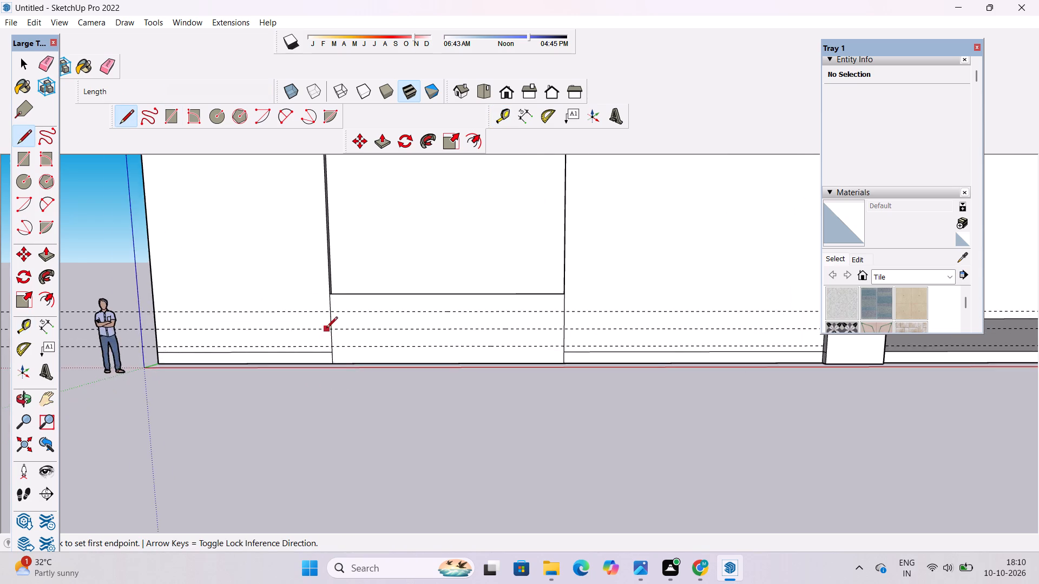
scroll(326, 329, up, 4)
click(332, 306)
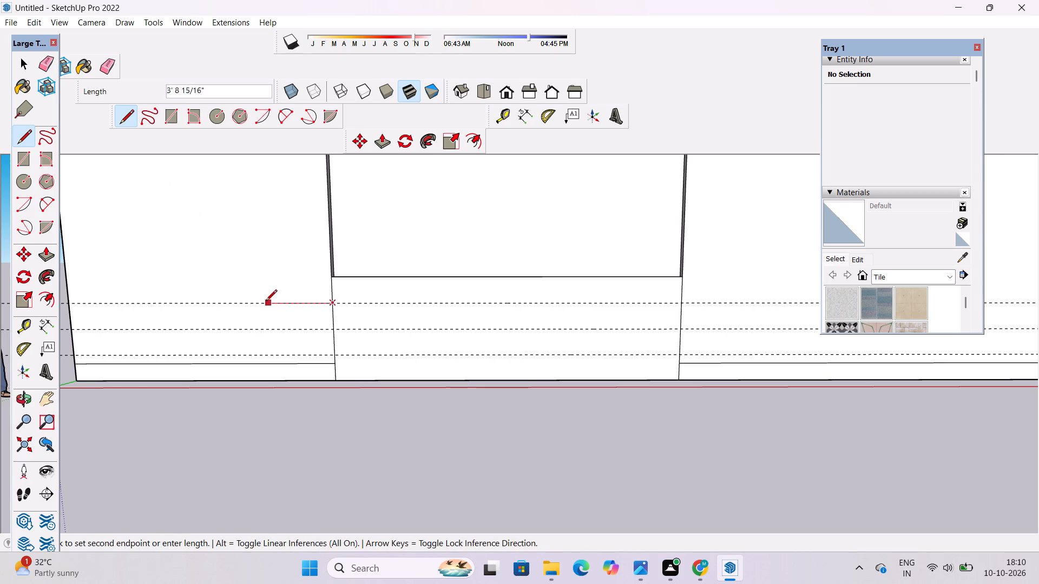
scroll(266, 302, down, 6)
scroll(531, 295, up, 2)
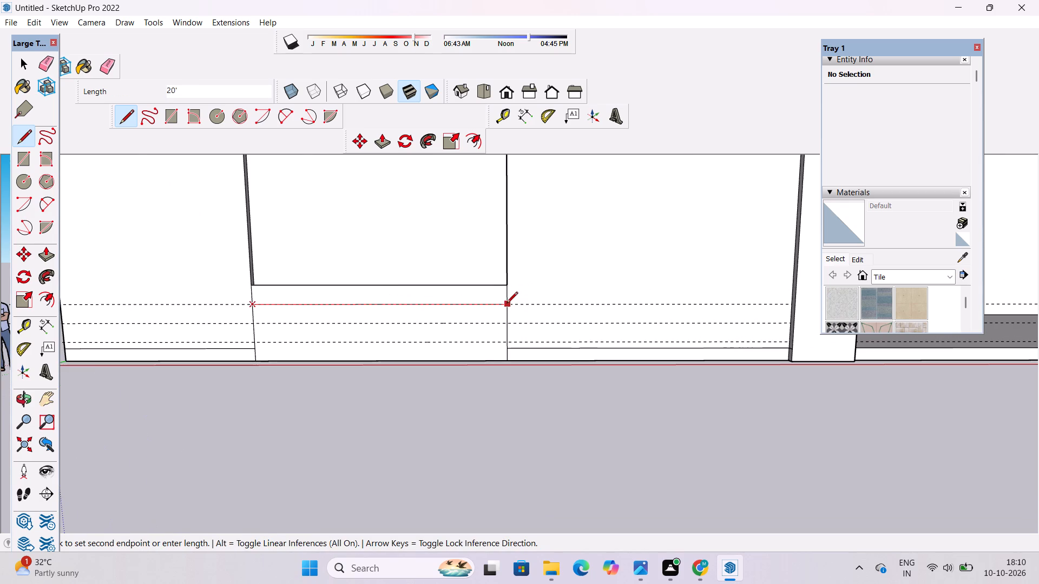
click(507, 304)
click(508, 324)
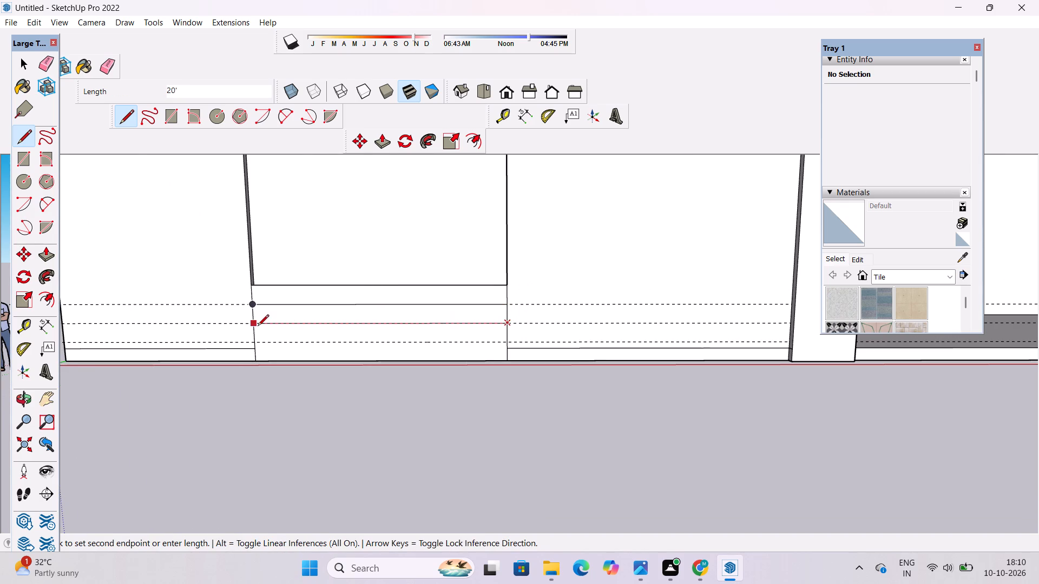
click(253, 326)
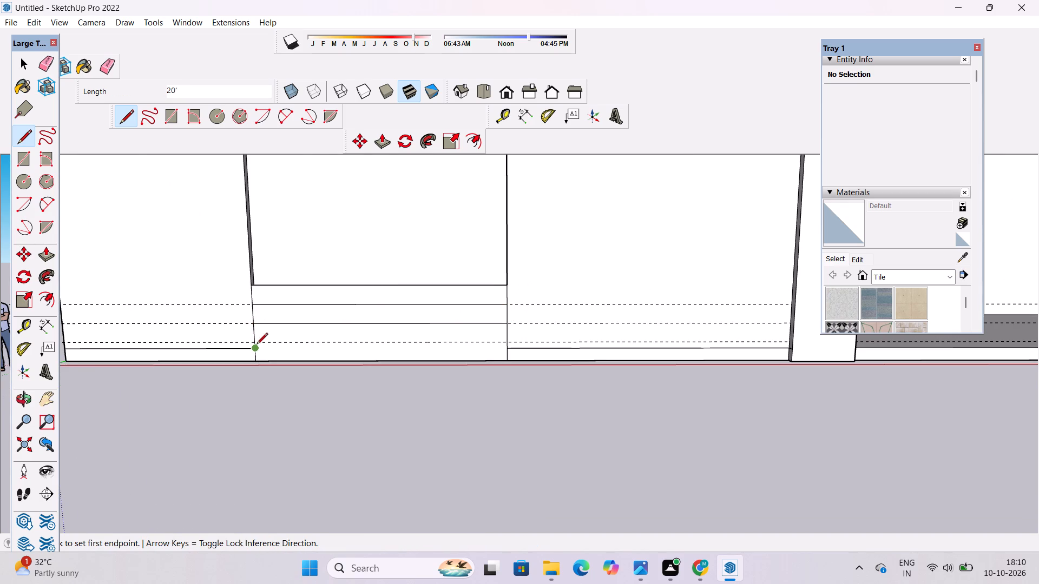
scroll(257, 342, up, 5)
click(257, 343)
scroll(240, 322, down, 6)
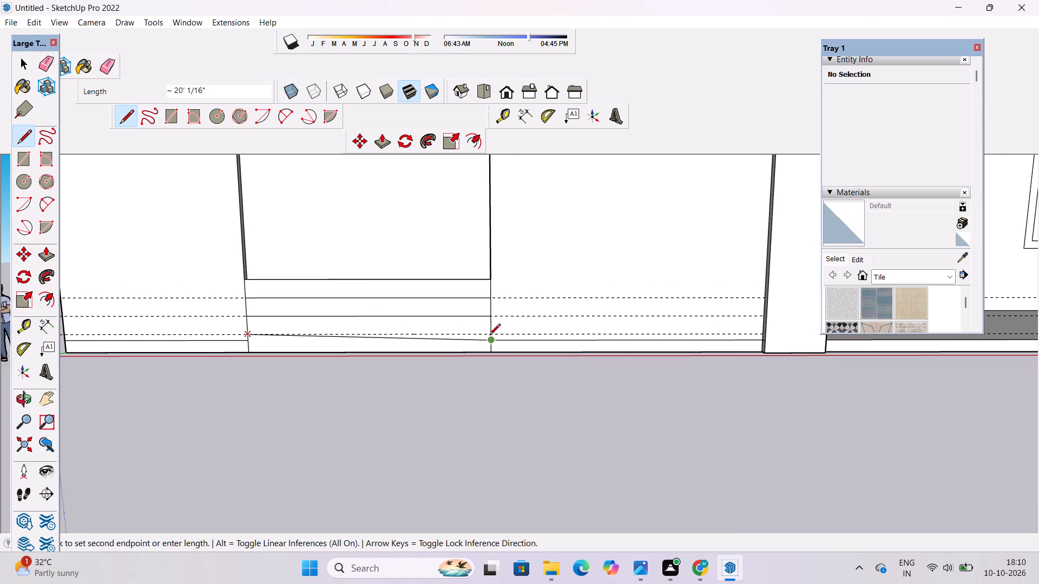
scroll(494, 342, up, 10)
click(486, 321)
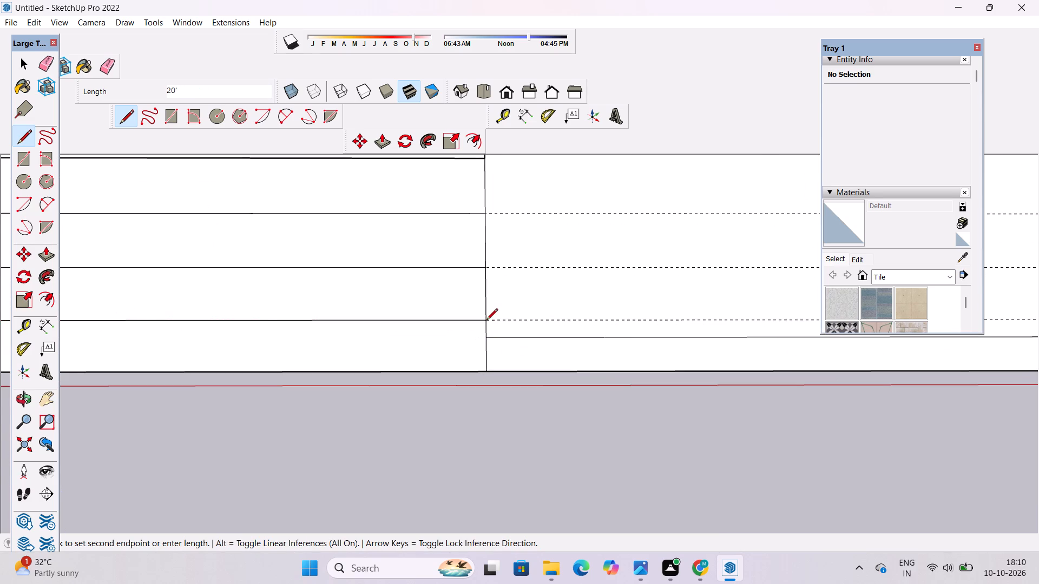
scroll(486, 341, down, 13)
key(space)
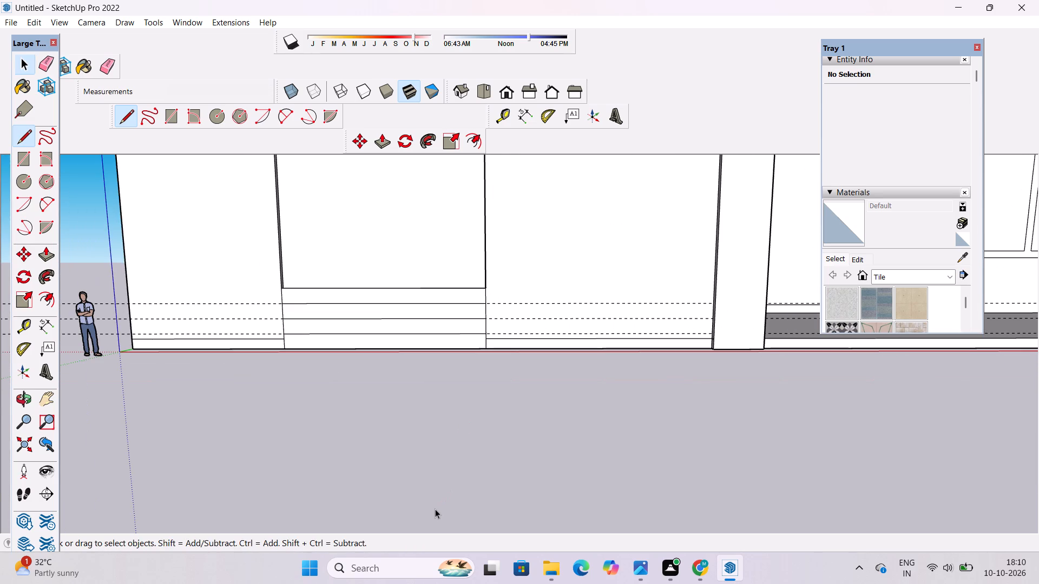
Erase the three horizontal guides crossing the wall below the arched opening.
text(e)
scroll(337, 379, down, 4)
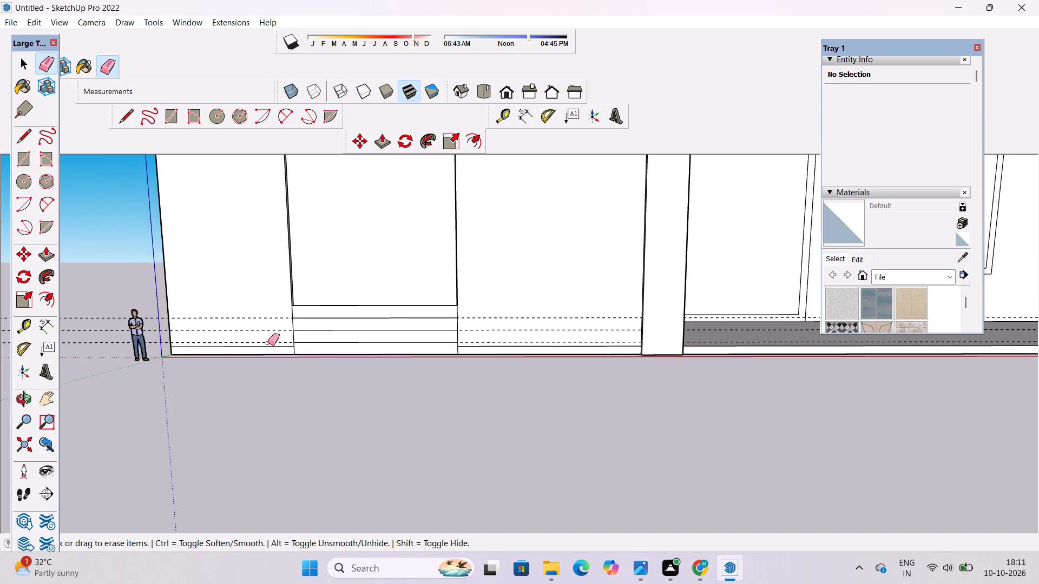
scroll(268, 325, up, 4)
drag(273, 302, 274, 357)
scroll(199, 345, down, 6)
scroll(464, 348, up, 4)
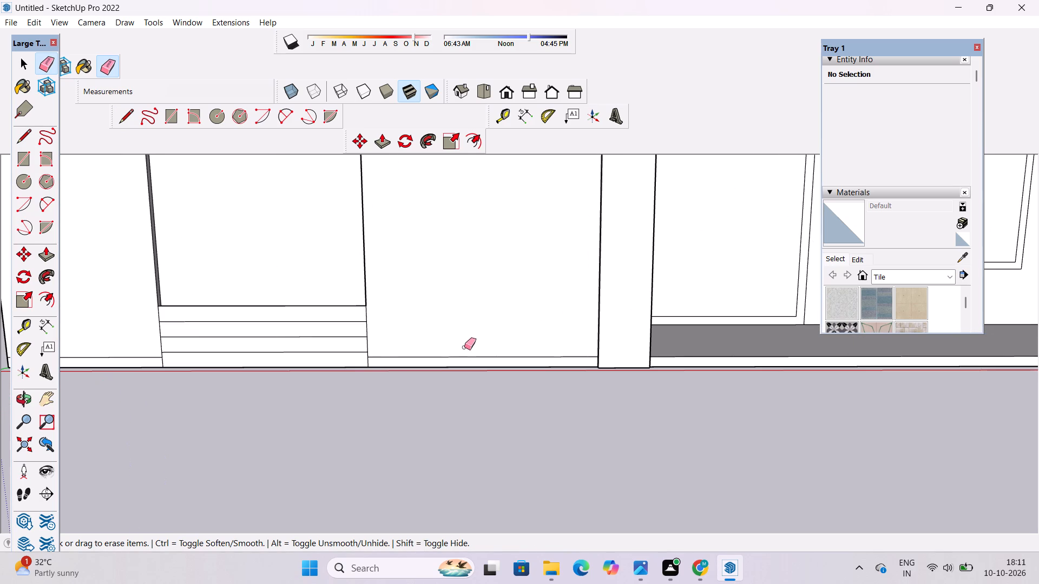
Push/Pull the lowest strip below the arched opening 9' outward from the wall to form the bottom step.
key(o)
scroll(308, 306, down, 10)
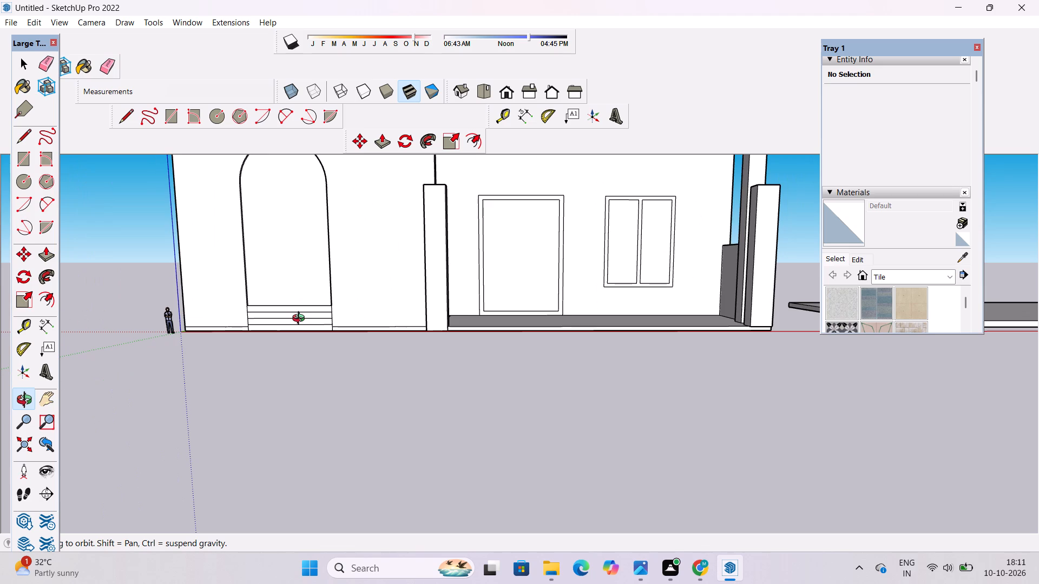
scroll(301, 320, down, 3)
shift+drag(290, 308, 287, 294)
shift+drag(286, 294, 329, 327)
scroll(334, 328, down, 6)
scroll(278, 357, up, 5)
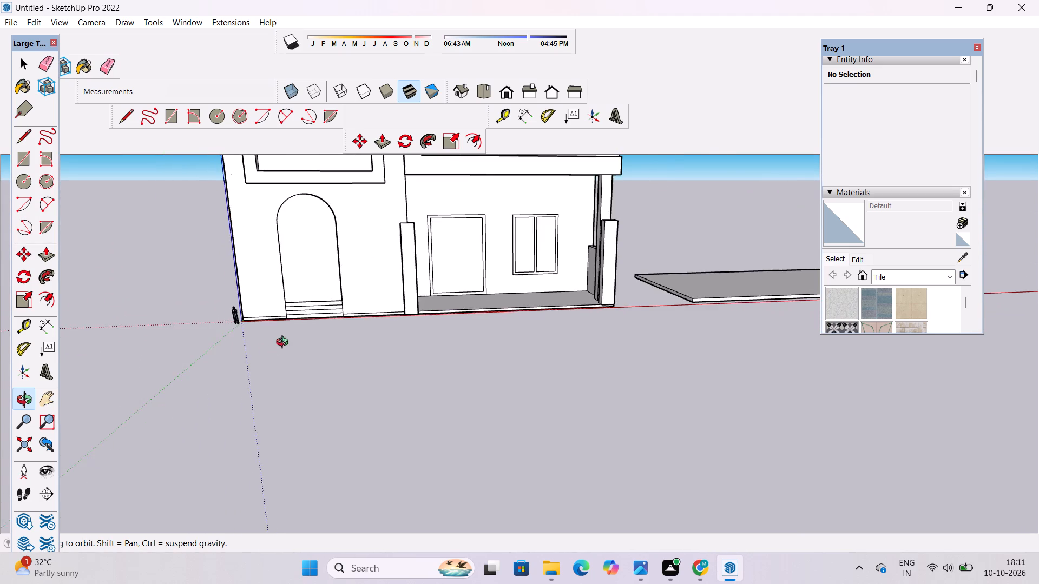
scroll(285, 343, up, 3)
drag(294, 349, 303, 314)
scroll(316, 297, up, 5)
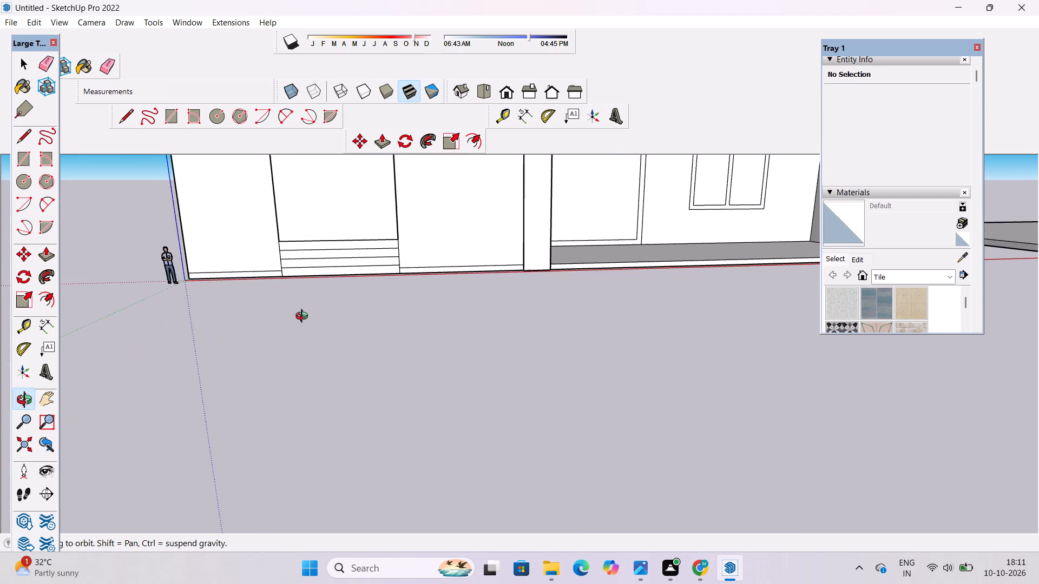
drag(304, 317, 494, 302)
shift+drag(488, 298, 431, 256)
scroll(344, 274, down, 3)
drag(344, 276, 340, 288)
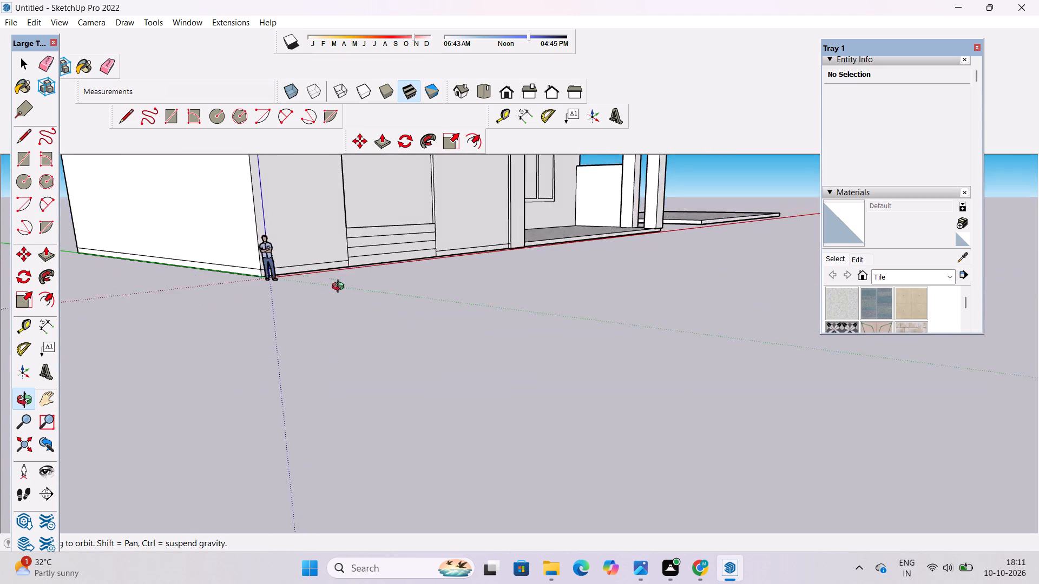
drag(340, 288, 345, 339)
scroll(389, 303, up, 4)
shift+drag(378, 307, 315, 281)
drag(315, 290, 317, 301)
scroll(322, 313, up, 3)
shift+drag(323, 312, 315, 298)
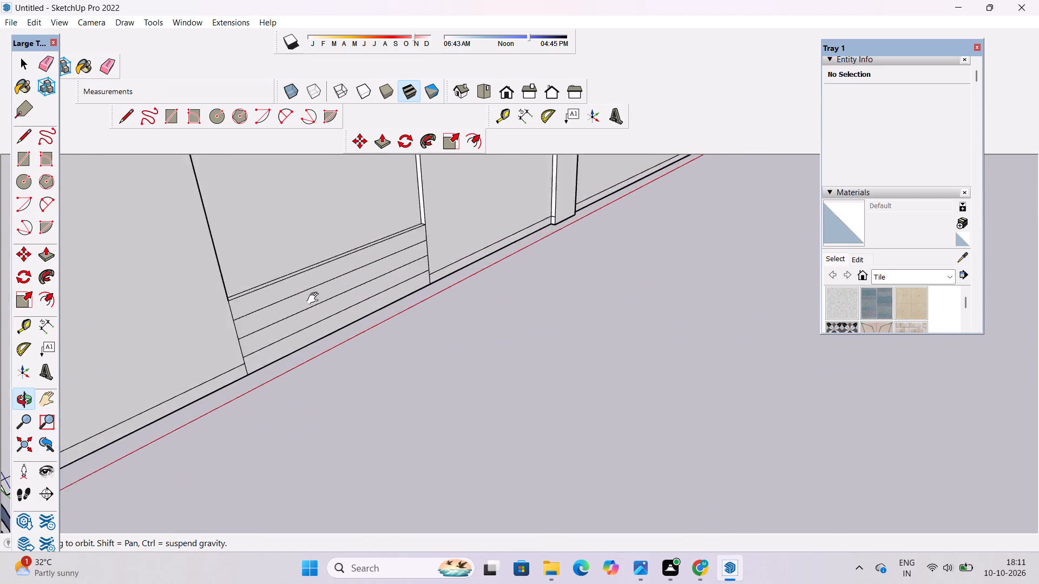
shift+drag(315, 298, 303, 282)
drag(303, 282, 325, 344)
shift+drag(325, 345, 321, 310)
scroll(321, 310, down, 4)
drag(334, 331, 315, 282)
shift+drag(316, 283, 322, 304)
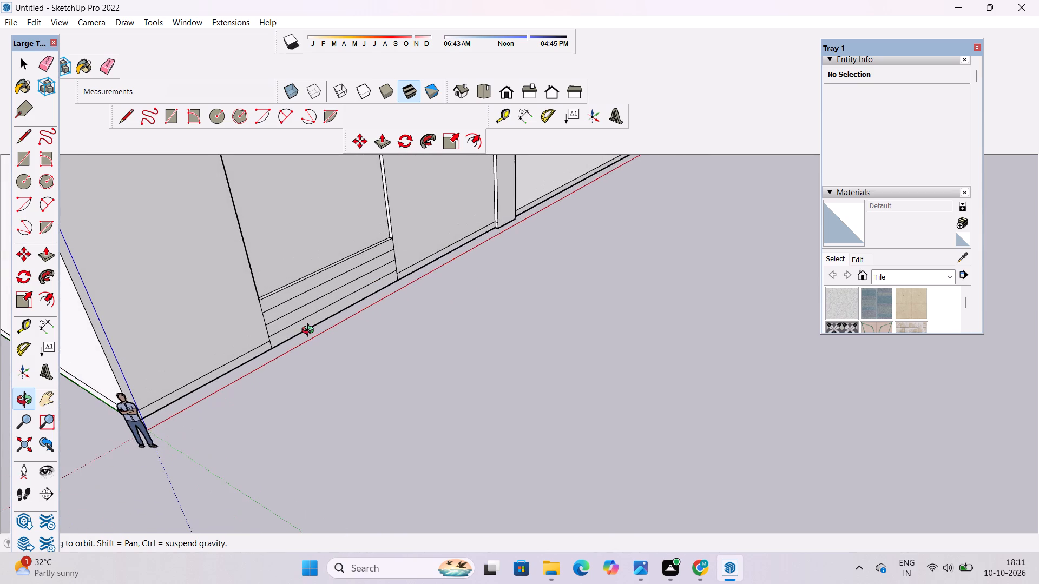
drag(310, 332, 339, 312)
key(p)
scroll(304, 344, up, 3)
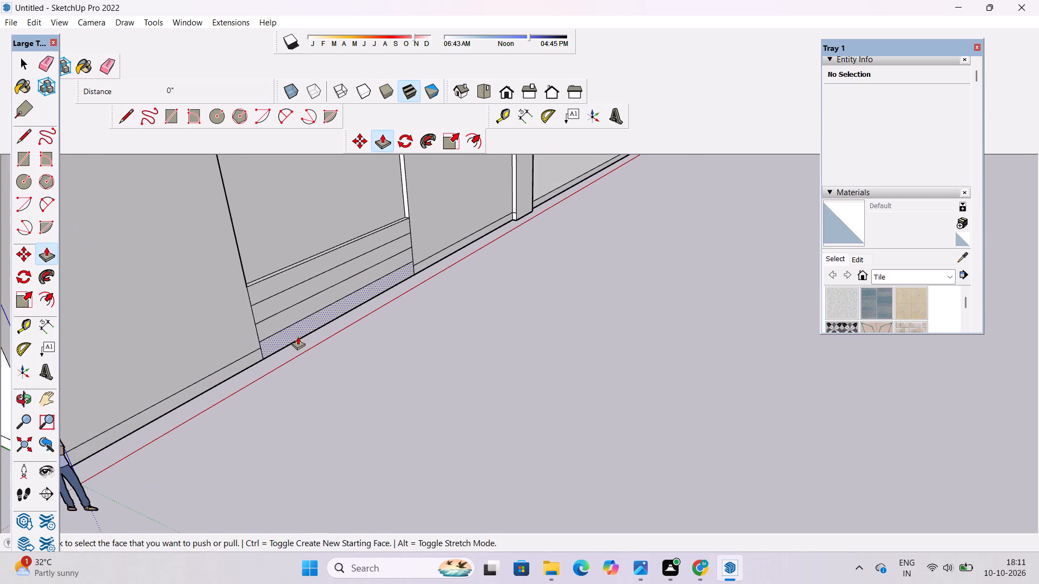
click(296, 332)
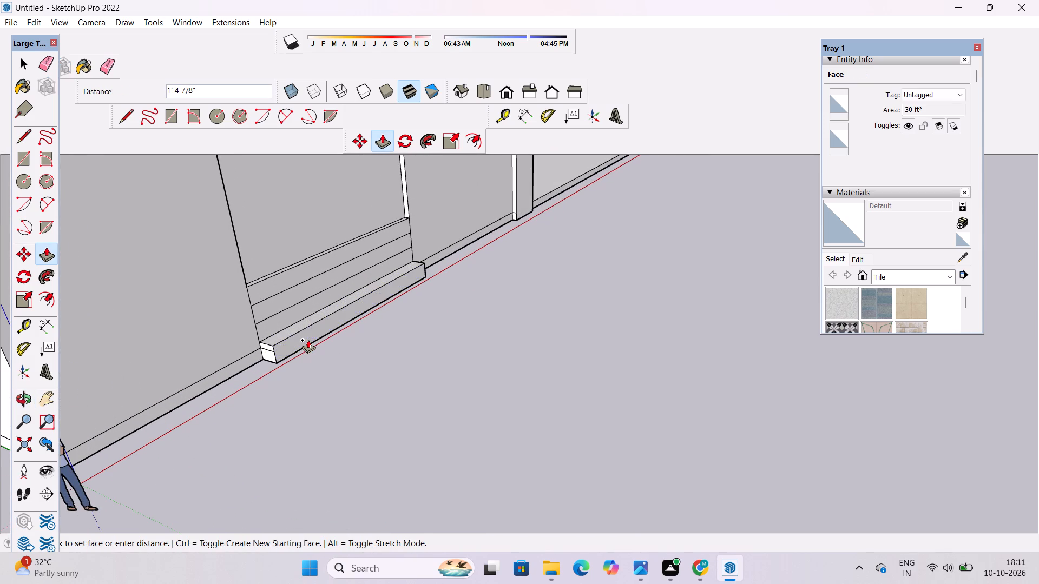
scroll(311, 337, down, 2)
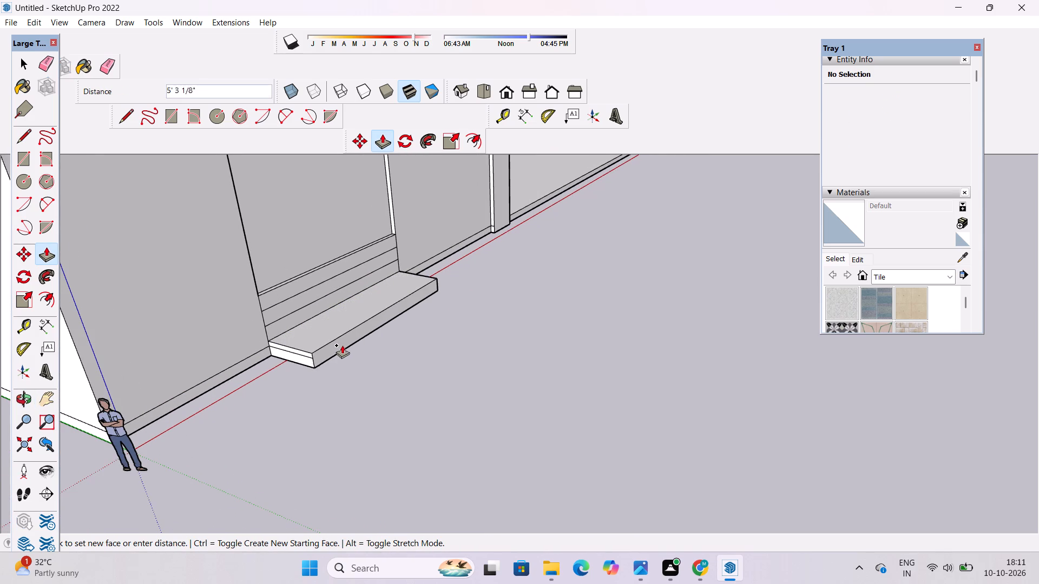
scroll(342, 346, down, 1)
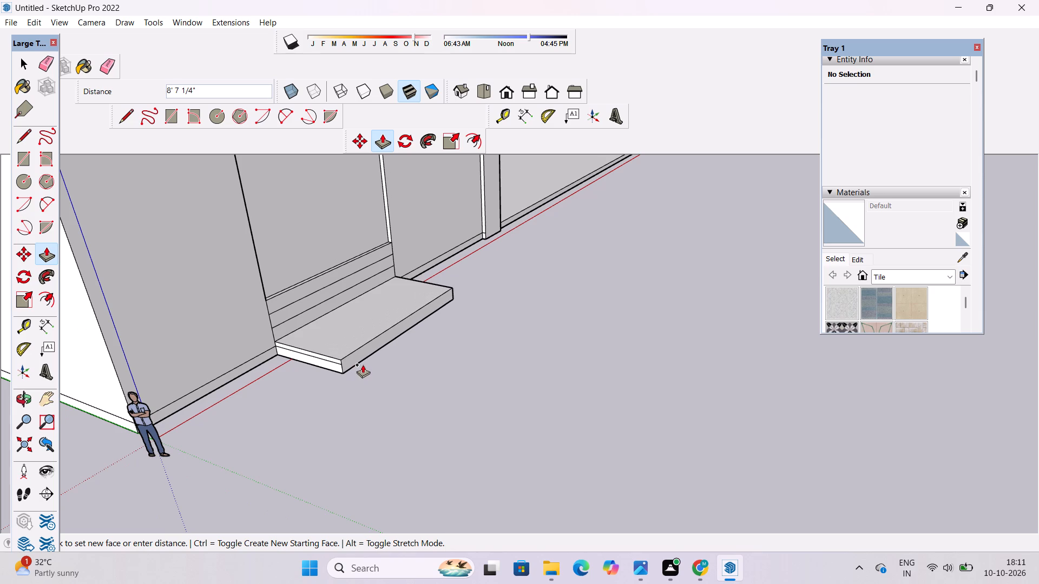
text(9')
key(Return)
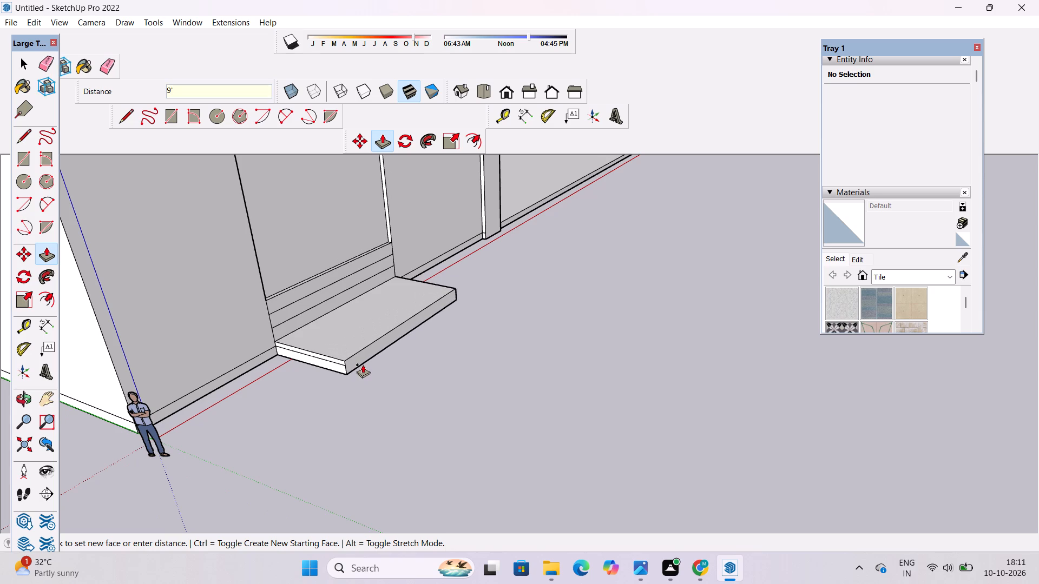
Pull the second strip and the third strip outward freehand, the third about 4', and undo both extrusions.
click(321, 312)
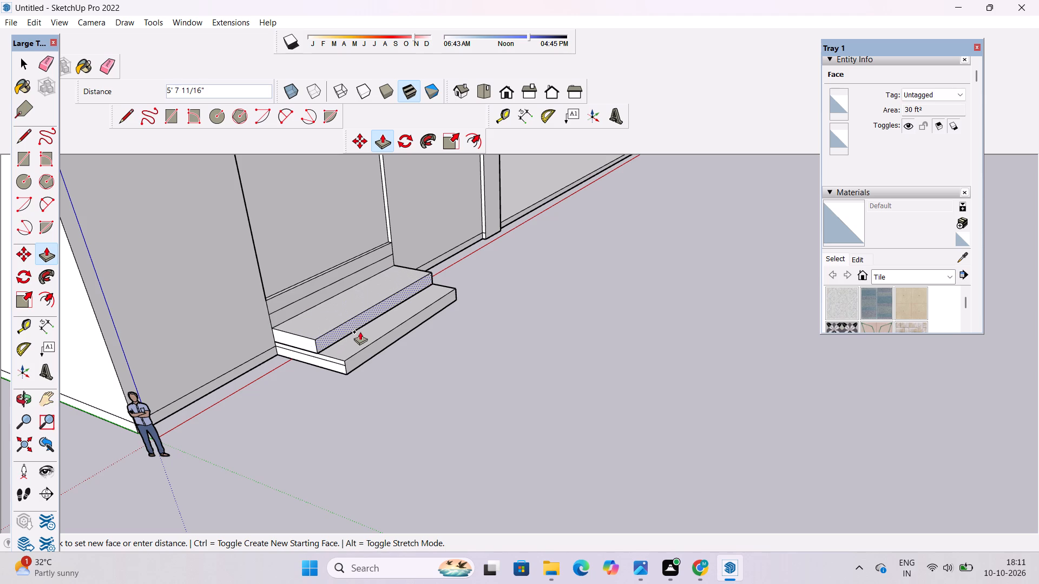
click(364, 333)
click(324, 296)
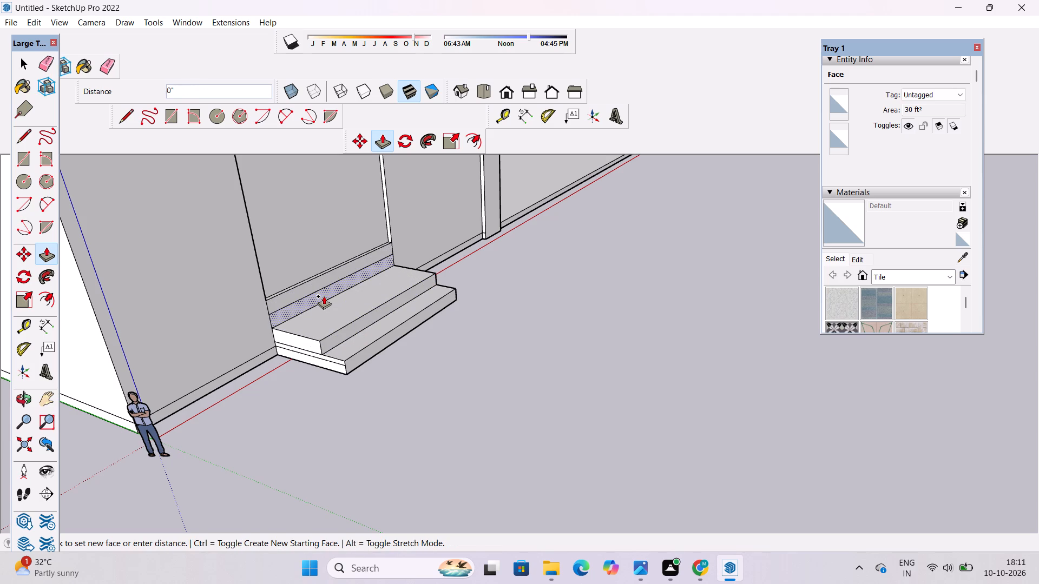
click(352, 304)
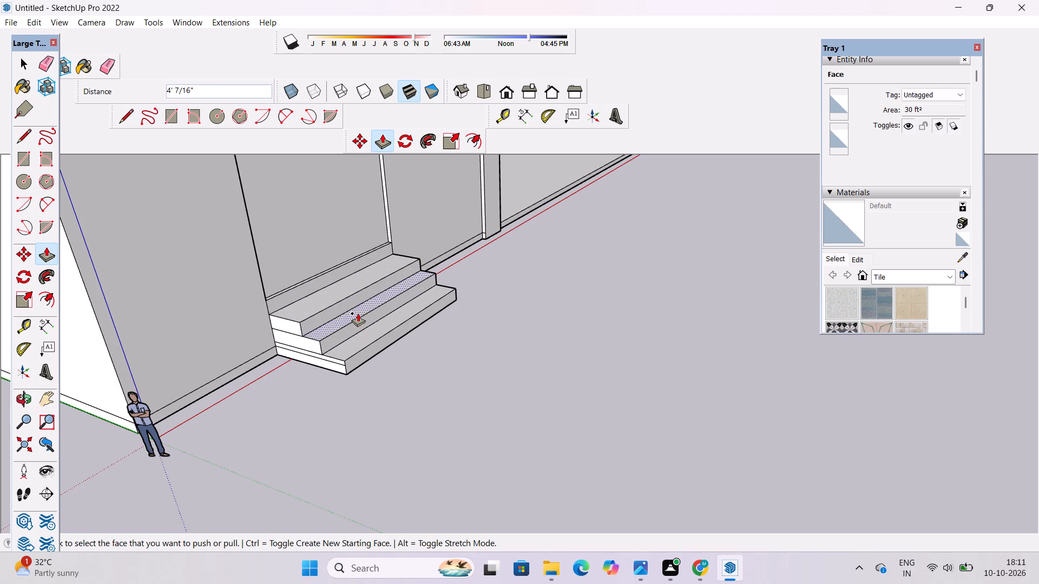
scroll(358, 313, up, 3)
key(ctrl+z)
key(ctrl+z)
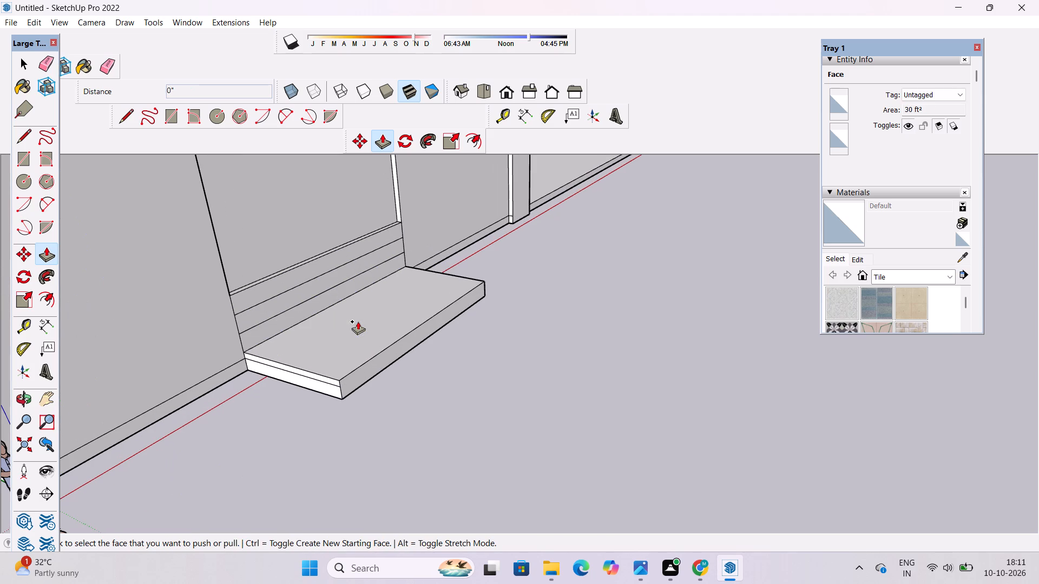
Extend the bottom step's front face outward by 1.5'.
click(384, 362)
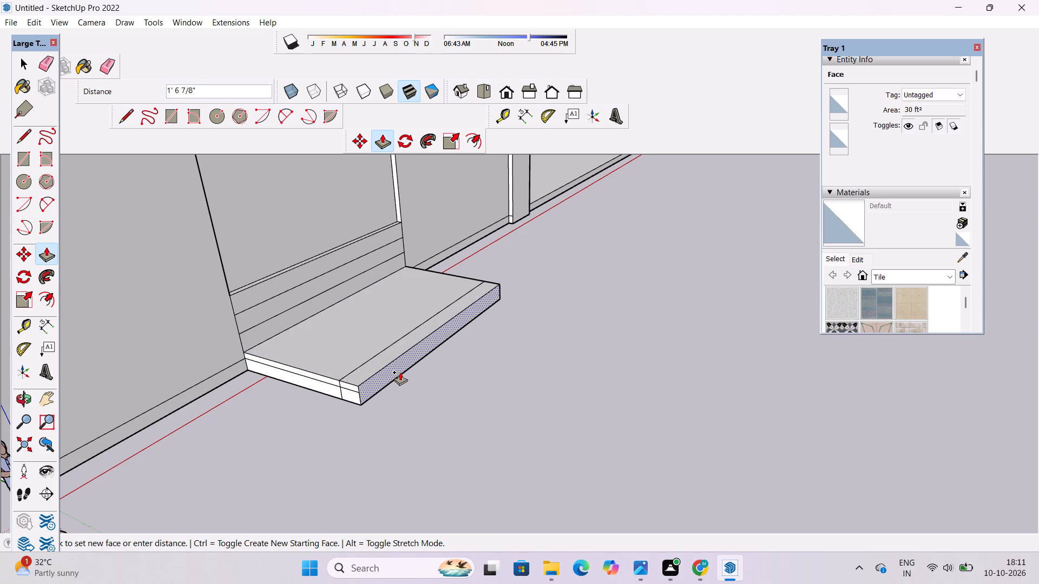
text(1.5)
key(apostrophe)
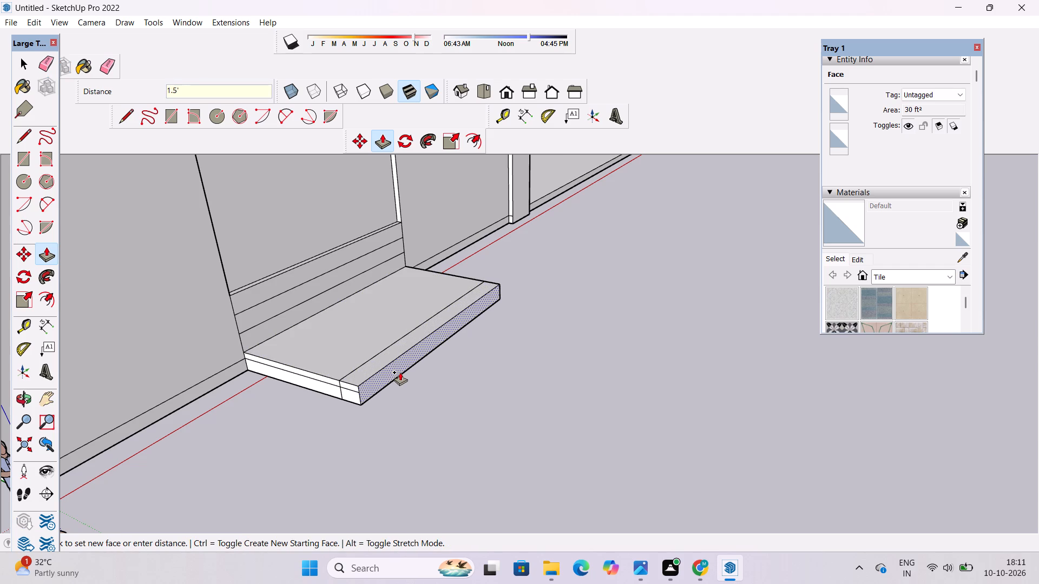
key(Return)
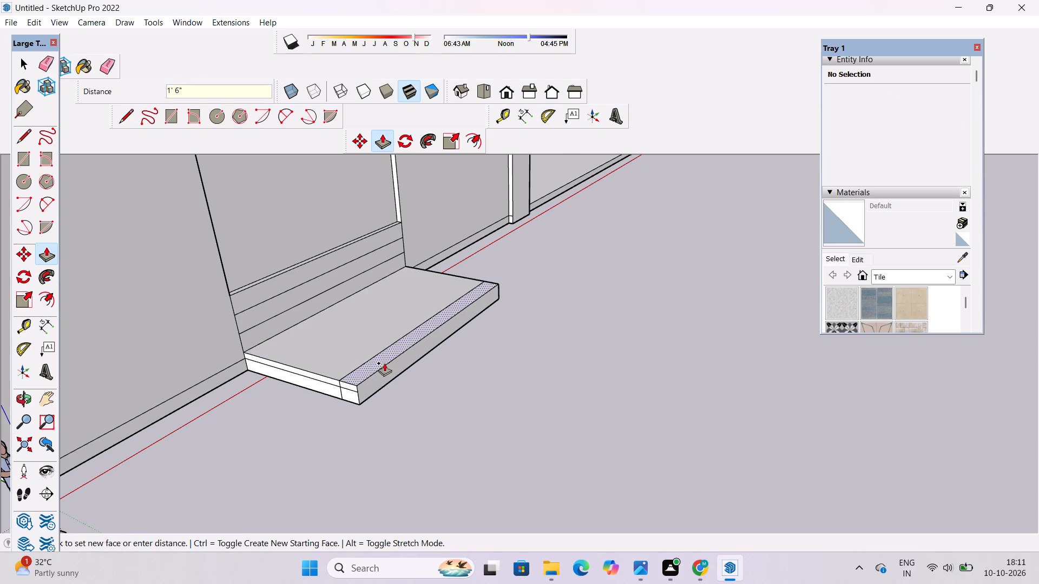
Pull the three upper strips outward freehand as progressively shallower steps, the third about 5' 3" and the top one about 2' 8".
scroll(323, 318, up, 3)
click(315, 295)
scroll(339, 298, down, 3)
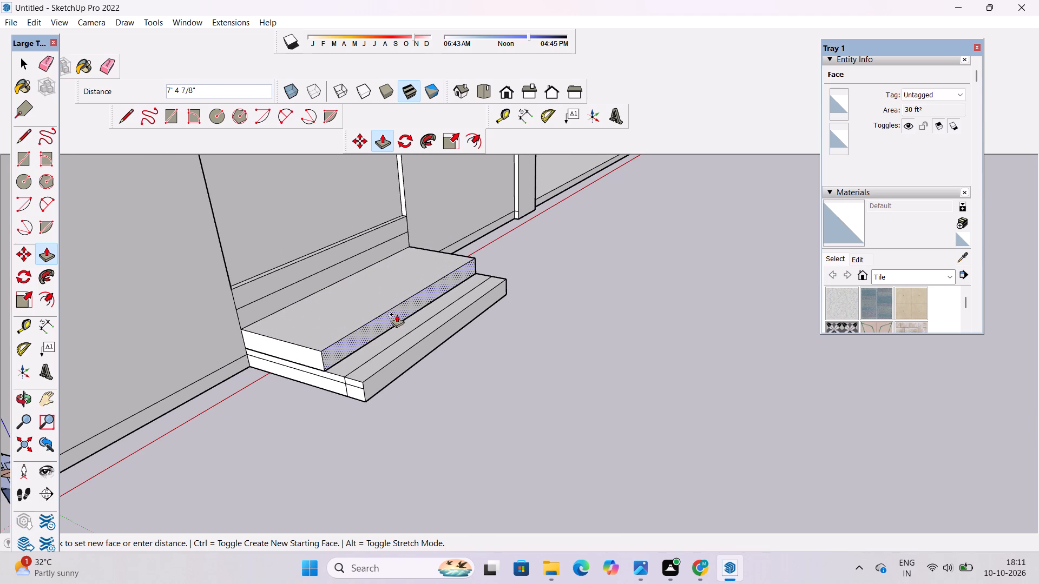
click(402, 316)
click(335, 271)
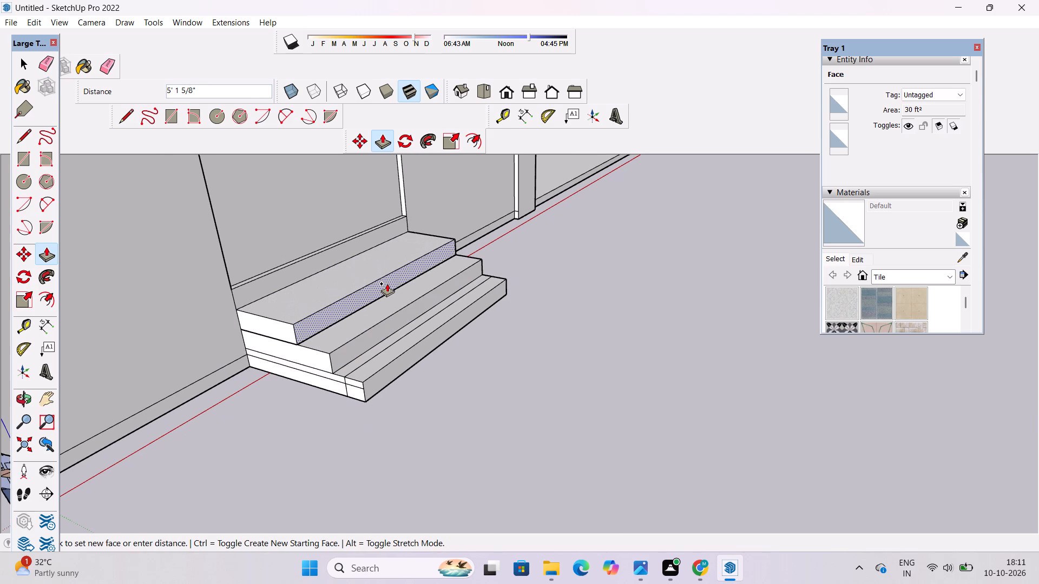
click(387, 283)
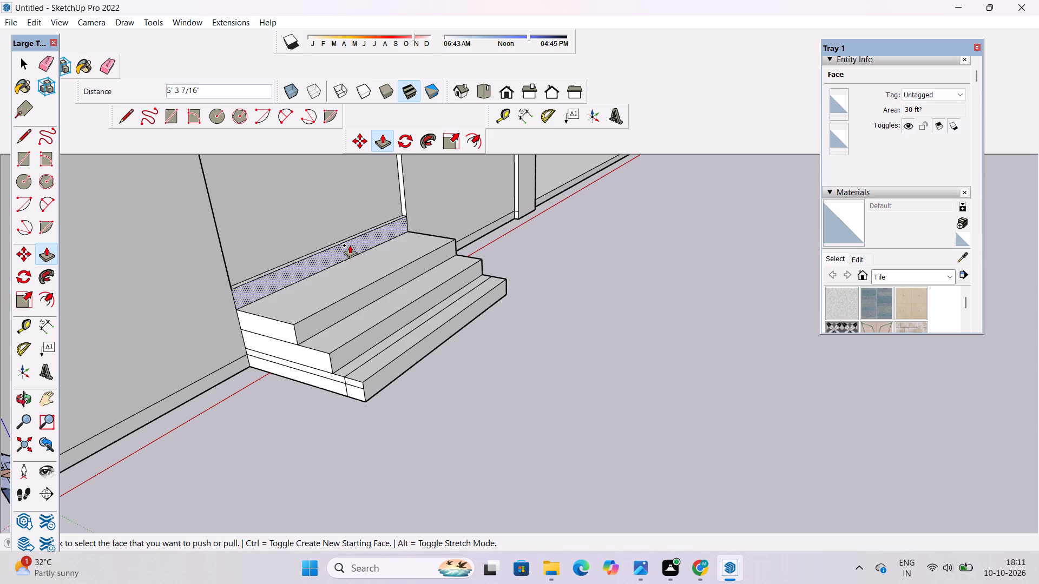
click(350, 245)
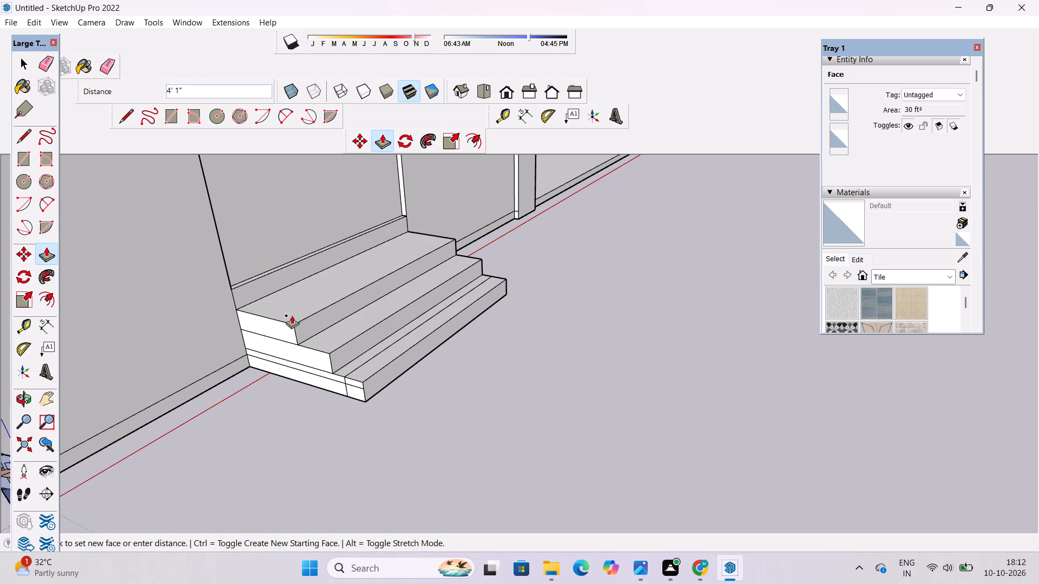
click(268, 318)
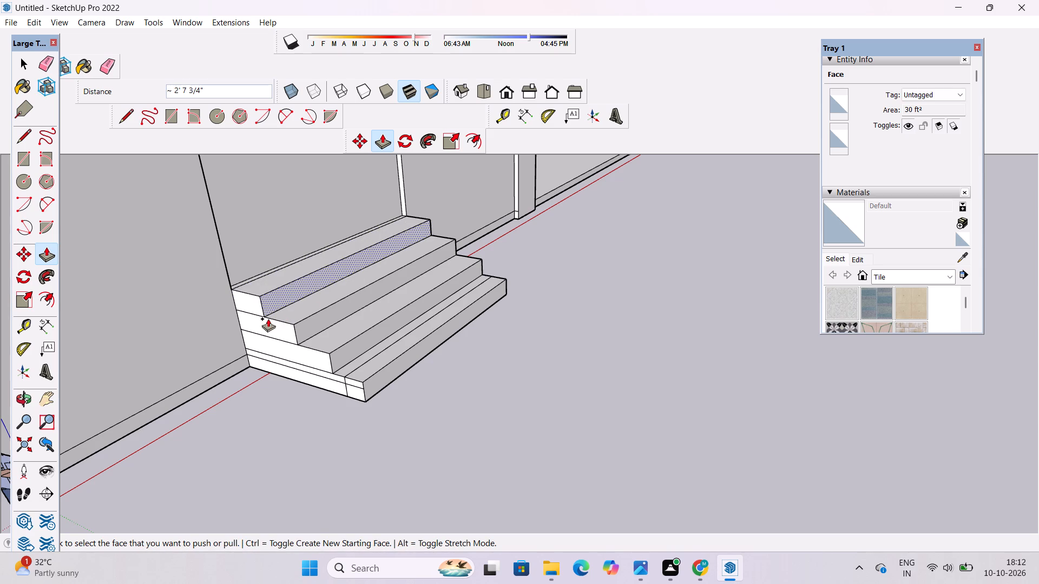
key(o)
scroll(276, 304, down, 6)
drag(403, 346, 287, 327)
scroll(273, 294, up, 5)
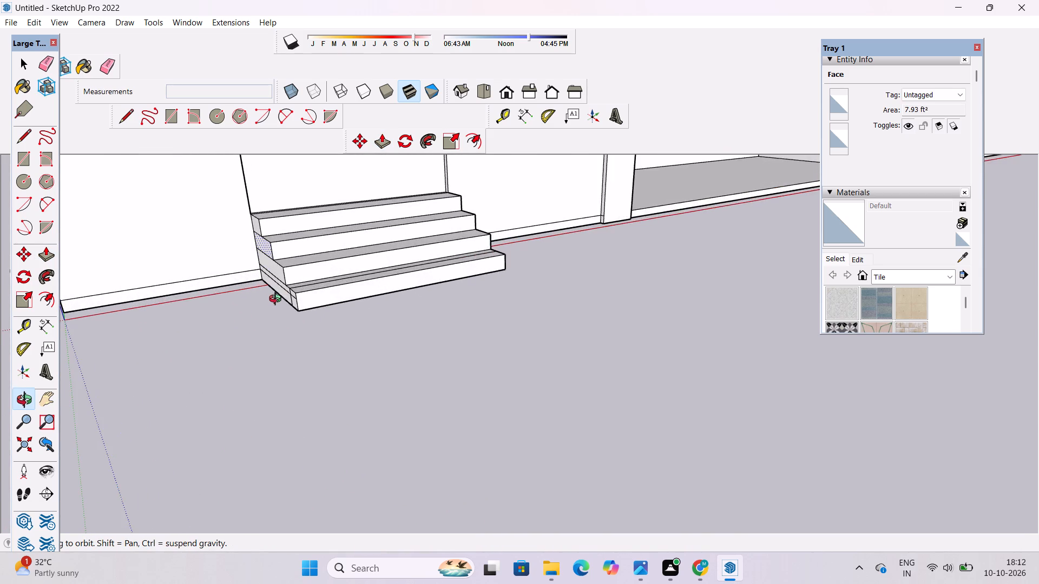
Erase the dividing edges on the staircase's side face nearest the origin and the extra seam along the bottom tread.
drag(278, 300, 289, 336)
drag(289, 340, 374, 336)
key(e)
scroll(370, 331, up, 4)
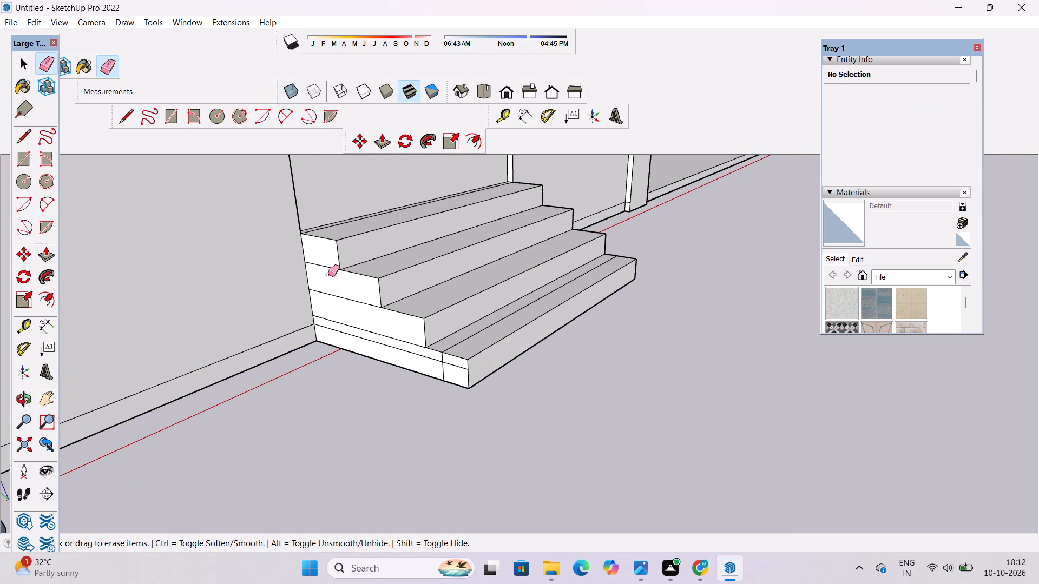
drag(322, 260, 353, 340)
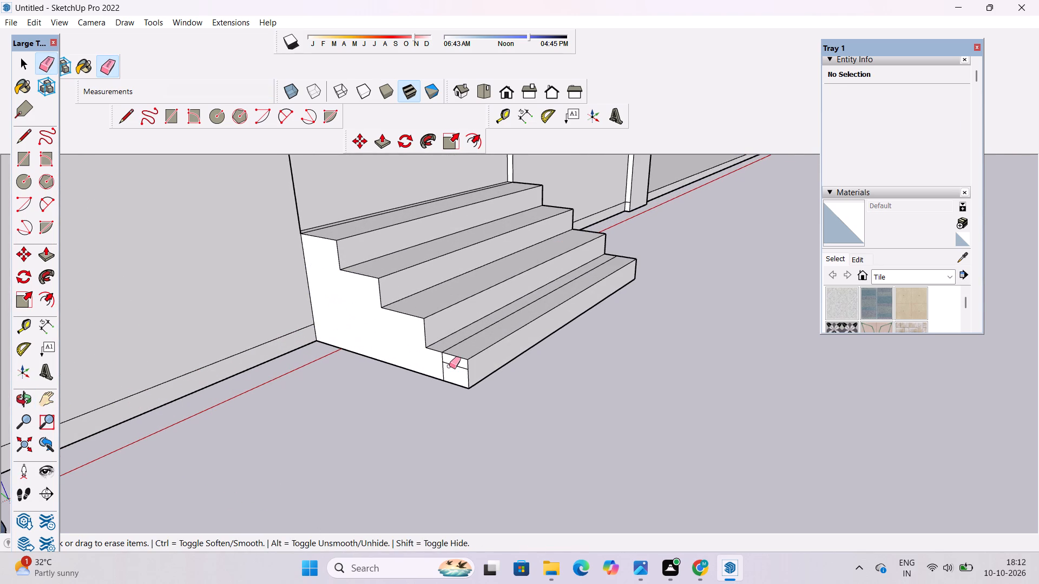
drag(449, 366, 431, 358)
click(462, 342)
click(449, 364)
drag(444, 357, 441, 364)
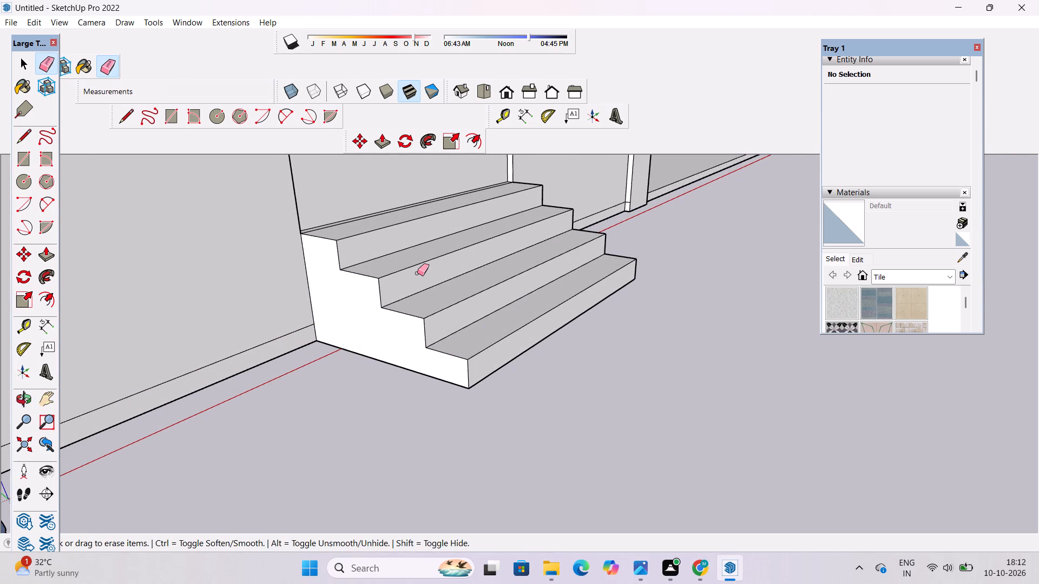
Erase the extra edge running along the back of the top tread where it meets the wall.
scroll(375, 177, up, 5)
scroll(347, 221, up, 9)
click(345, 264)
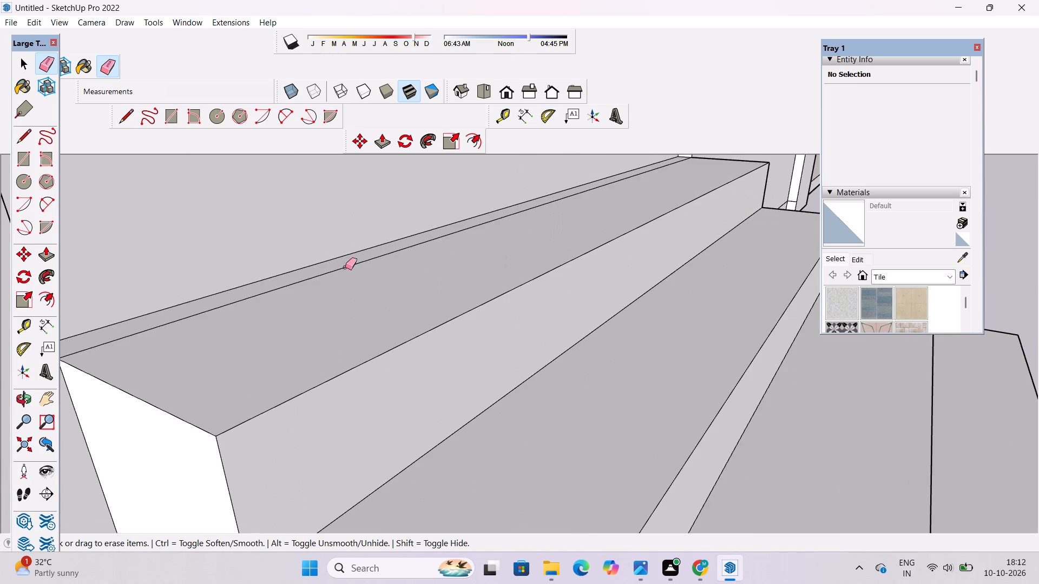
Erase all the dividing edges on the staircase's opposite side face, leaving one continuous stepped face.
key(o)
scroll(200, 262, down, 14)
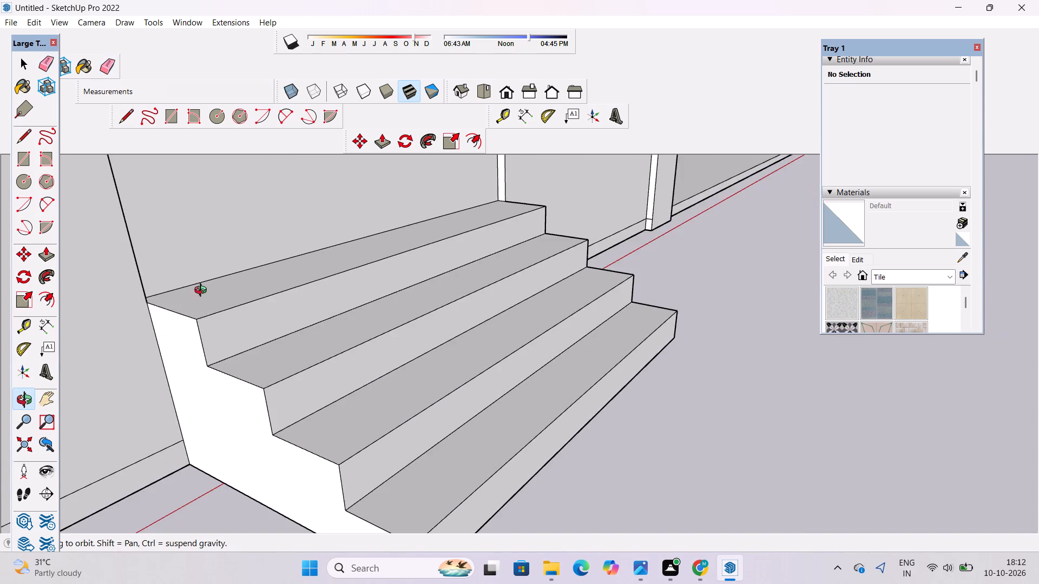
scroll(203, 291, down, 10)
drag(480, 412, 142, 331)
scroll(349, 223, up, 8)
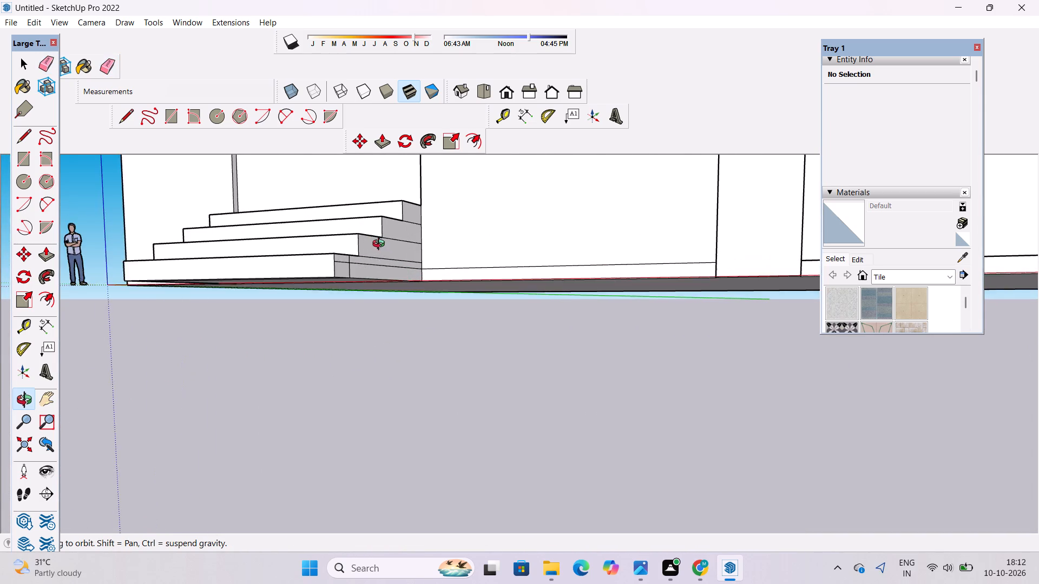
drag(439, 249, 430, 257)
scroll(340, 257, up, 1)
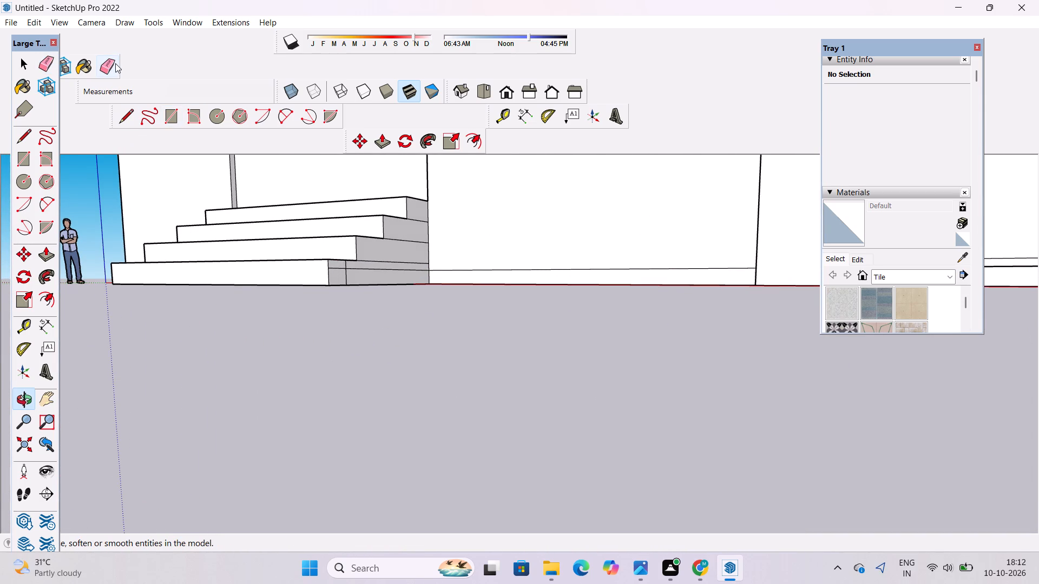
click(115, 63)
scroll(421, 231, up, 6)
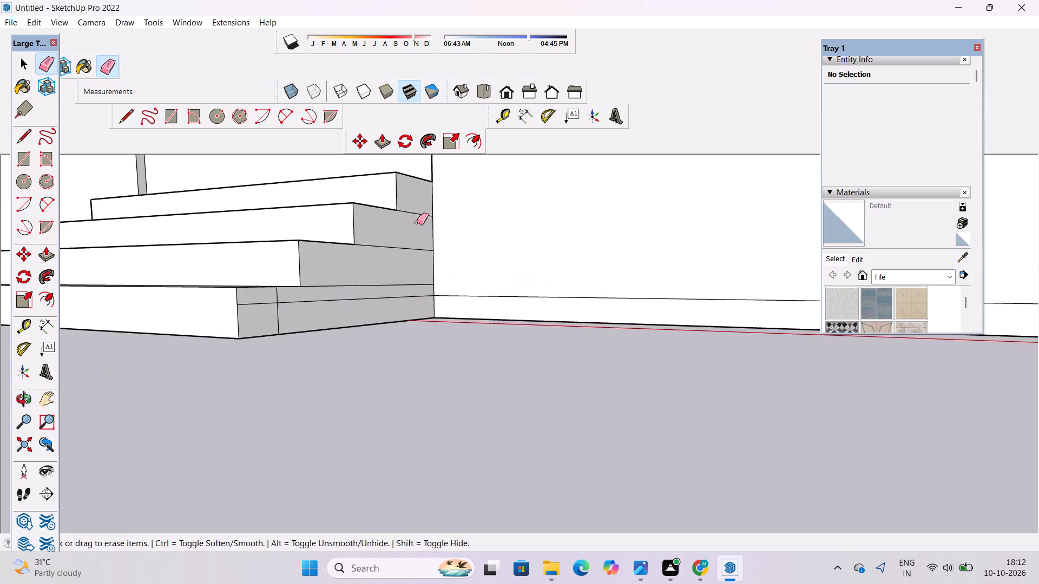
scroll(417, 222, up, 3)
drag(413, 199, 337, 339)
scroll(418, 221, down, 5)
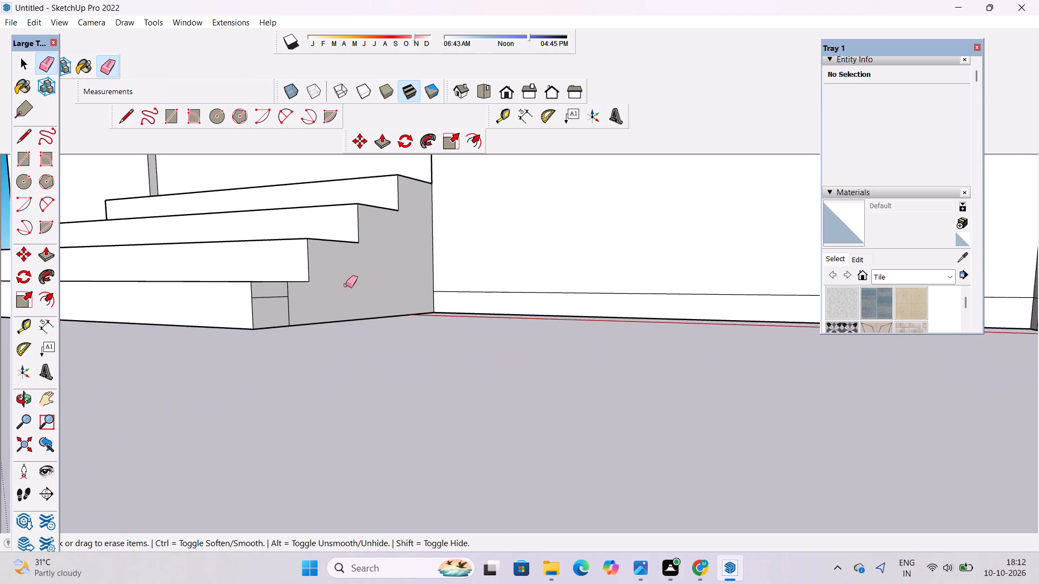
scroll(235, 292, up, 8)
drag(325, 289, 291, 319)
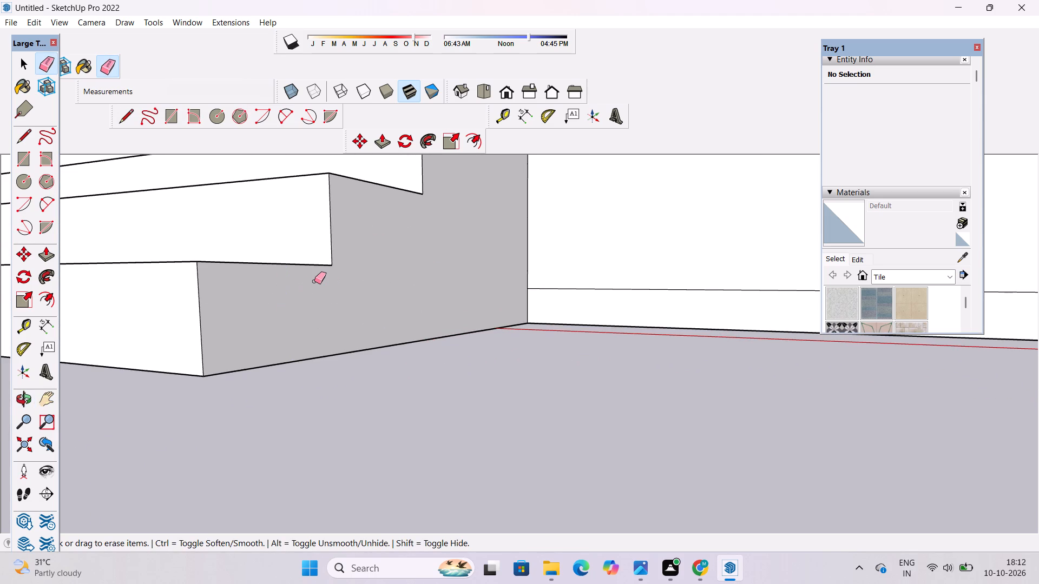
Examine the cleaned-up staircase, the arched opening and the whole front facade from several angles and distances.
key(space)
key(o)
scroll(315, 271, down, 11)
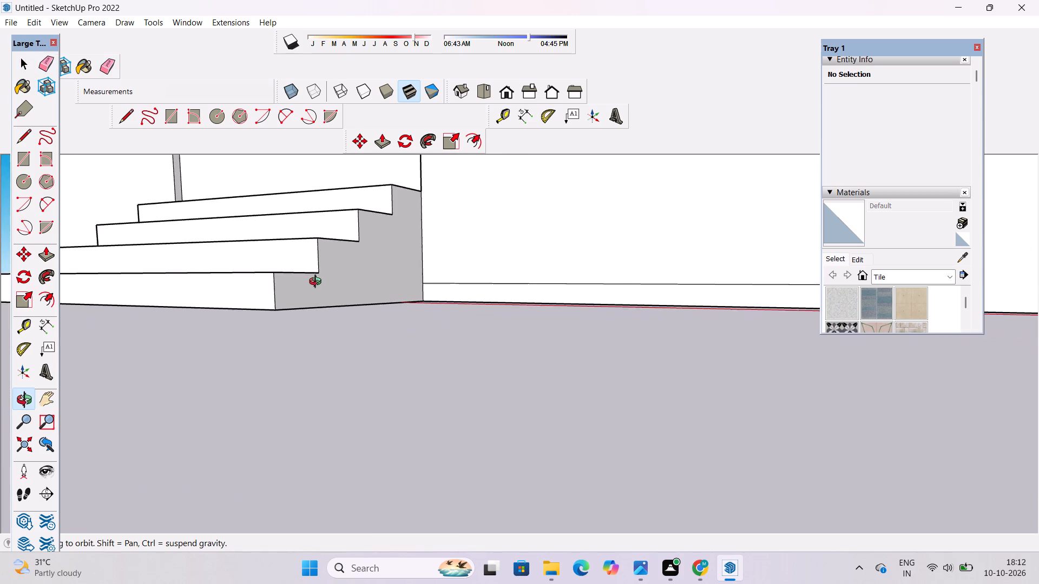
drag(323, 287, 373, 340)
scroll(376, 320, down, 6)
drag(308, 335, 368, 351)
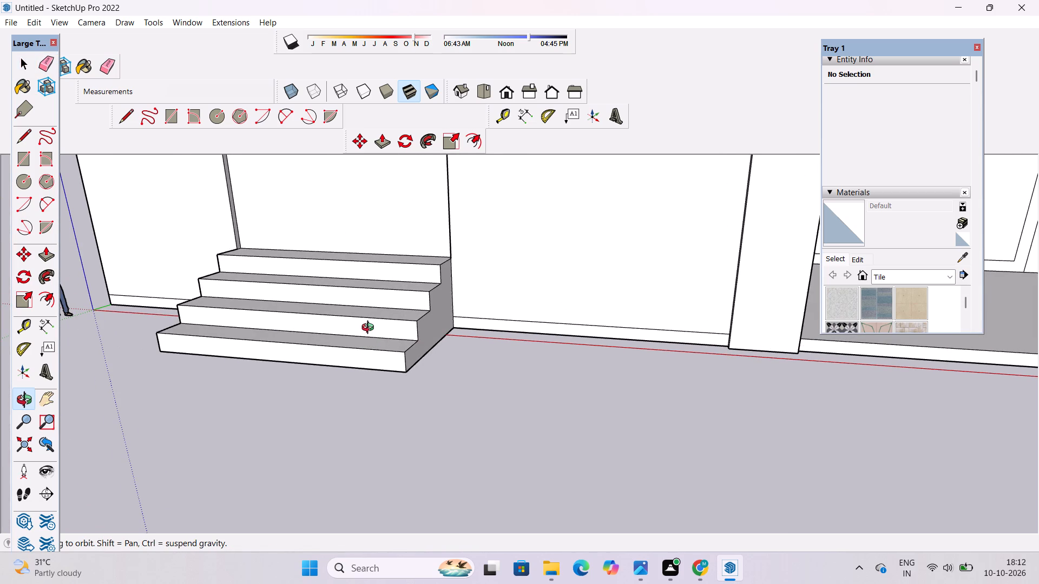
scroll(370, 329, down, 10)
drag(351, 340, 400, 343)
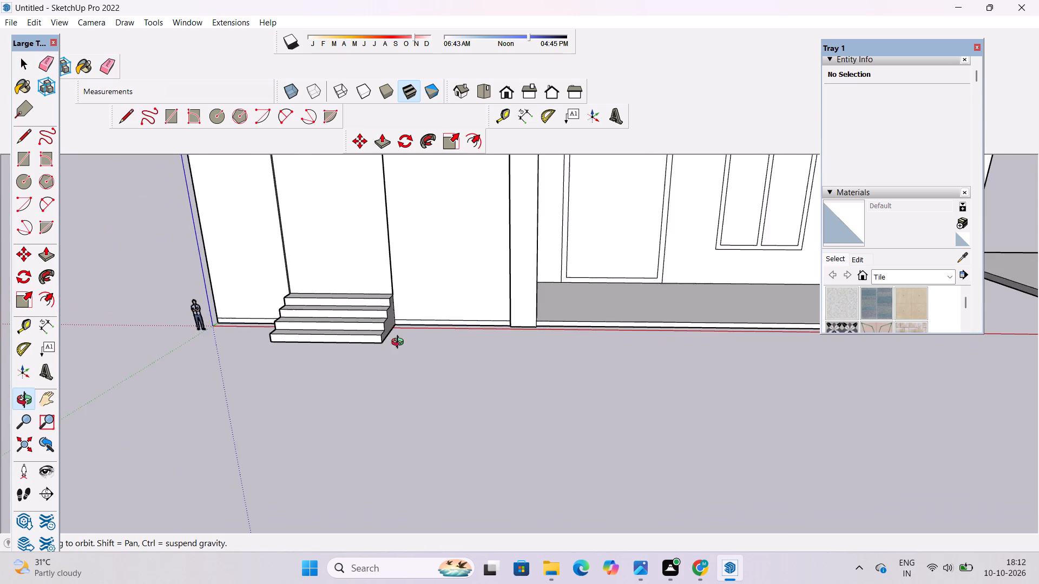
scroll(352, 354, up, 5)
shift+drag(319, 354, 440, 355)
scroll(439, 349, down, 4)
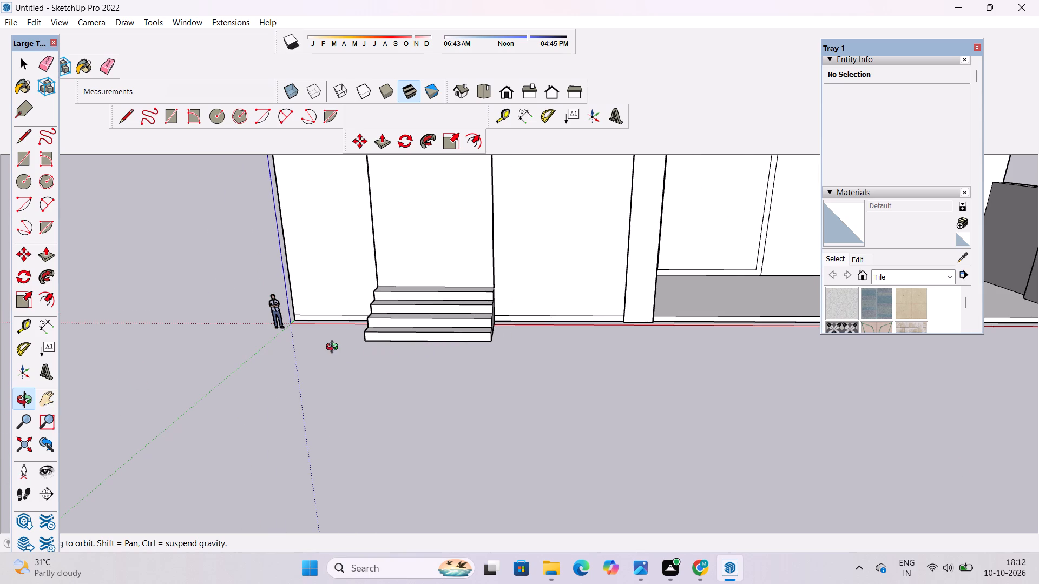
scroll(331, 345, down, 3)
shift+drag(405, 324, 376, 347)
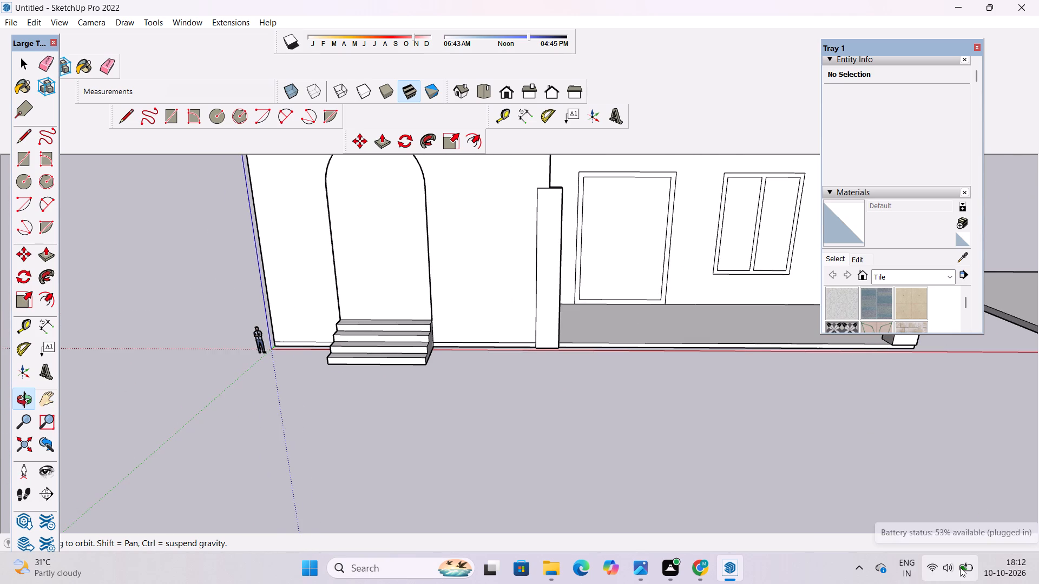
scroll(259, 329, down, 5)
drag(251, 338, 323, 359)
scroll(324, 335, down, 3)
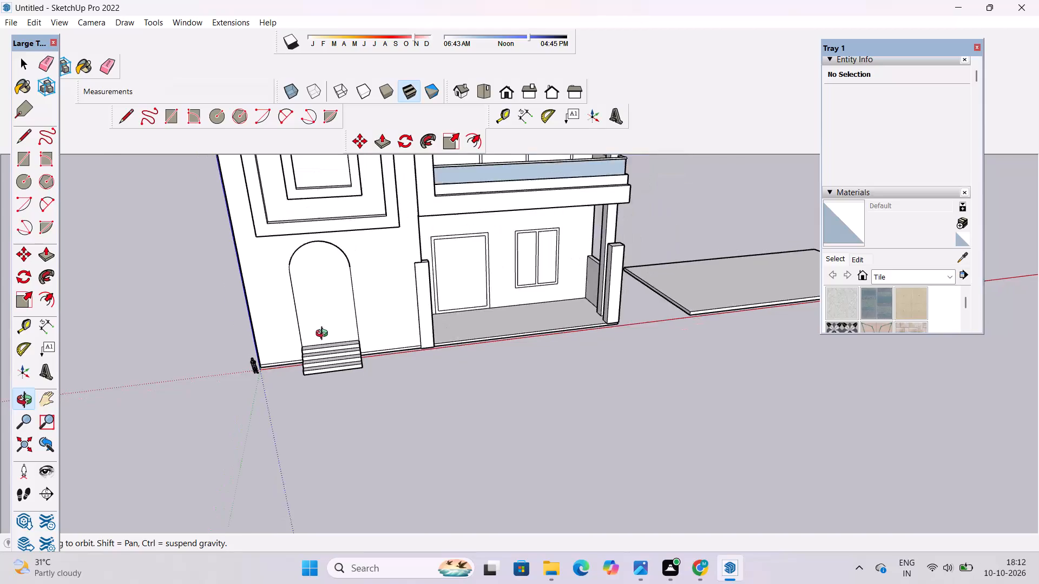
scroll(324, 335, down, 7)
drag(350, 383, 329, 277)
scroll(327, 255, up, 5)
drag(448, 289, 328, 339)
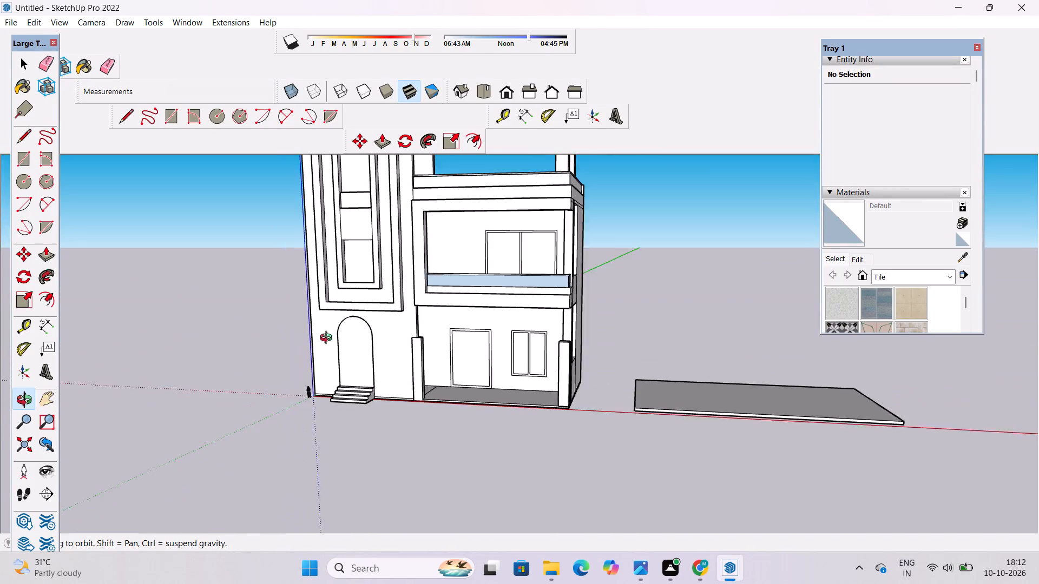
drag(328, 339, 327, 339)
scroll(321, 306, up, 2)
shift+drag(330, 296, 267, 344)
drag(280, 344, 301, 349)
scroll(304, 342, down, 3)
drag(328, 440, 376, 440)
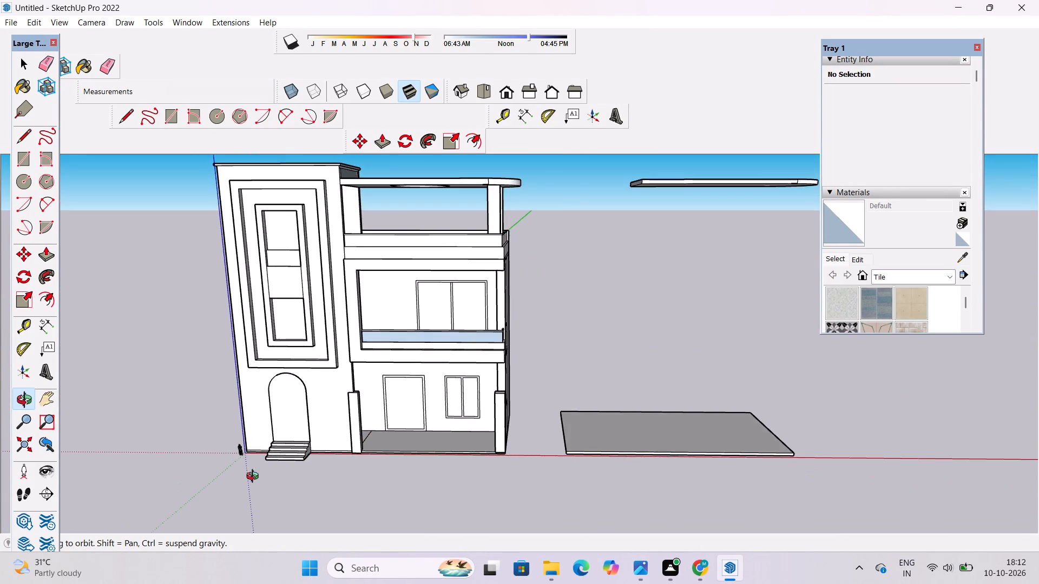
scroll(249, 476, up, 3)
shift+drag(253, 472, 275, 446)
drag(276, 445, 339, 436)
scroll(319, 444, up, 2)
shift+drag(312, 446, 313, 412)
scroll(313, 408, down, 3)
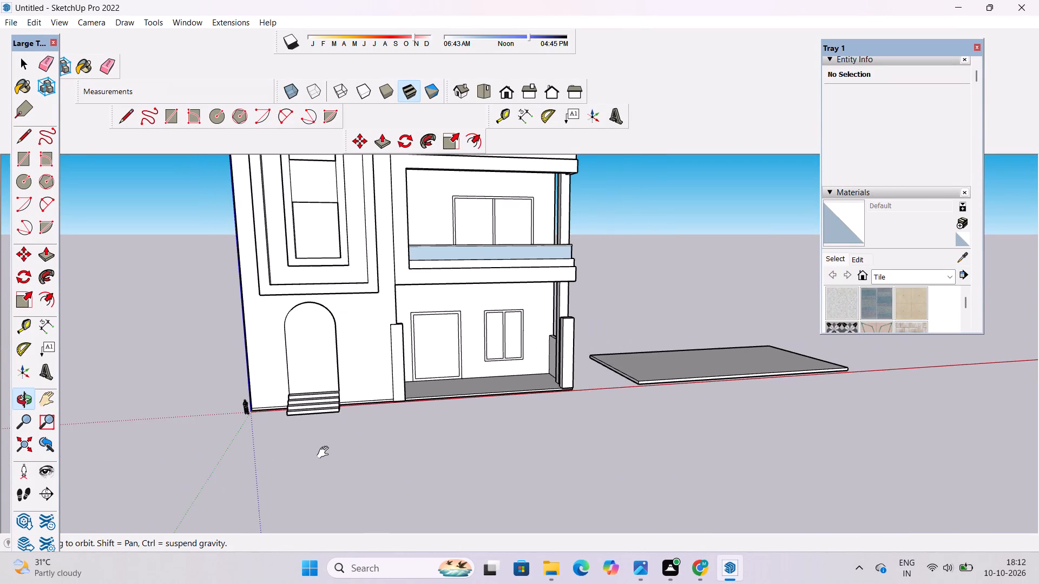
shift+drag(325, 455, 325, 434)
scroll(312, 384, up, 3)
shift+scroll(353, 383, up, 2)
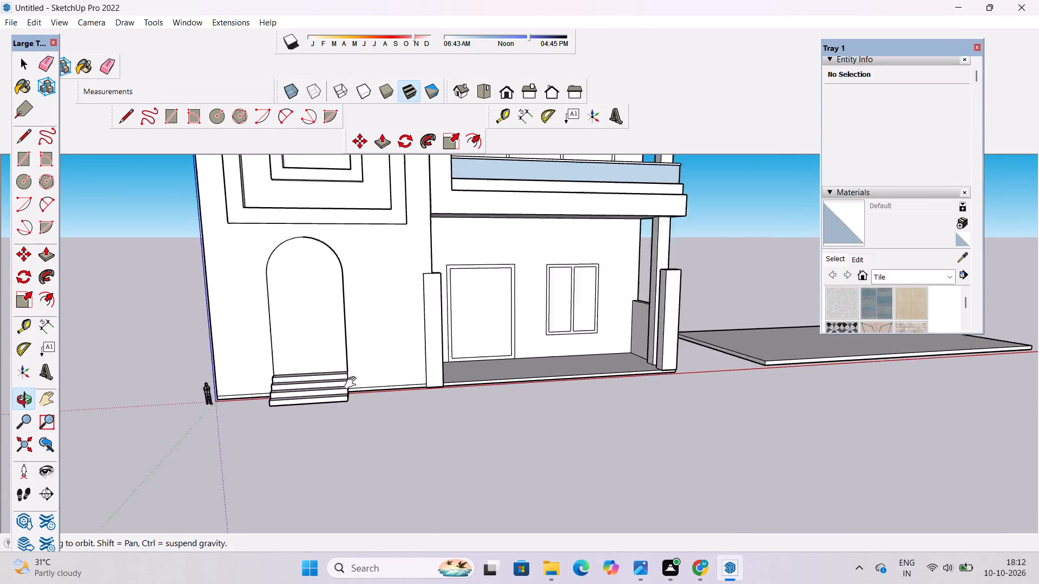
shift+scroll(353, 383, up, 7)
shift+drag(356, 401, 314, 504)
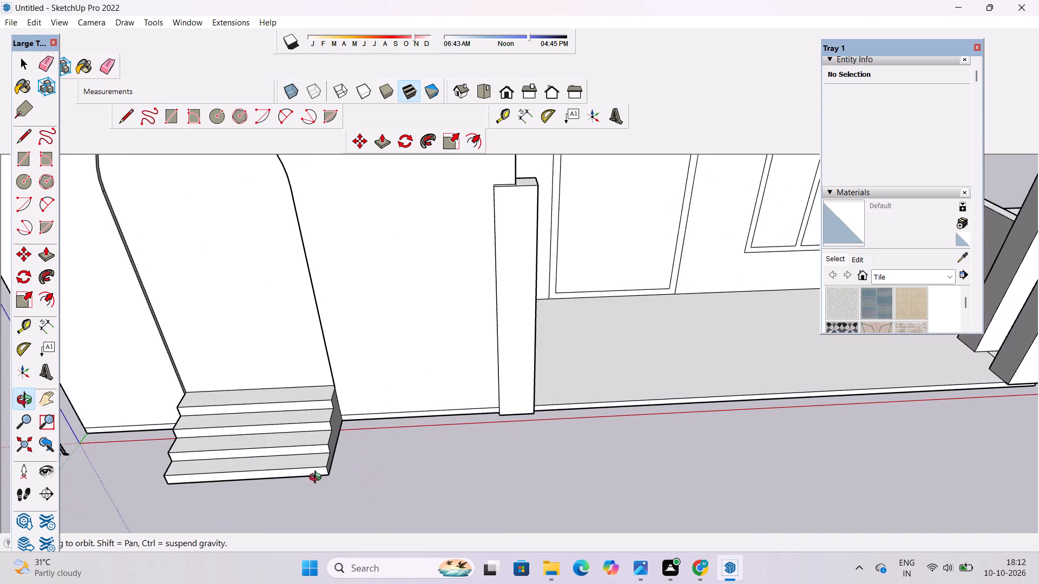
scroll(325, 456, up, 3)
scroll(367, 446, up, 5)
drag(367, 452, 360, 429)
scroll(357, 421, down, 2)
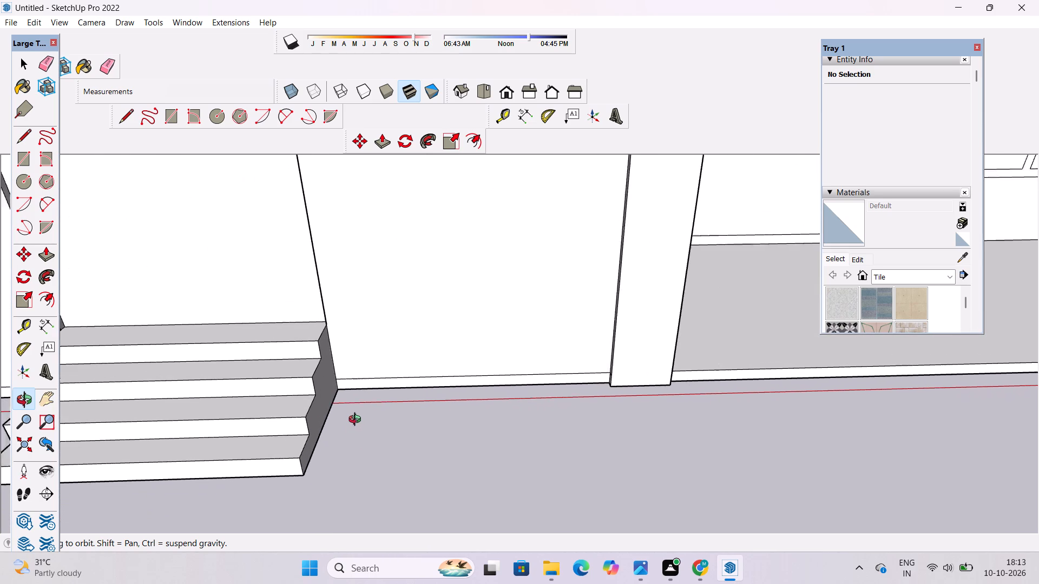
scroll(357, 421, down, 1)
drag(286, 424, 300, 447)
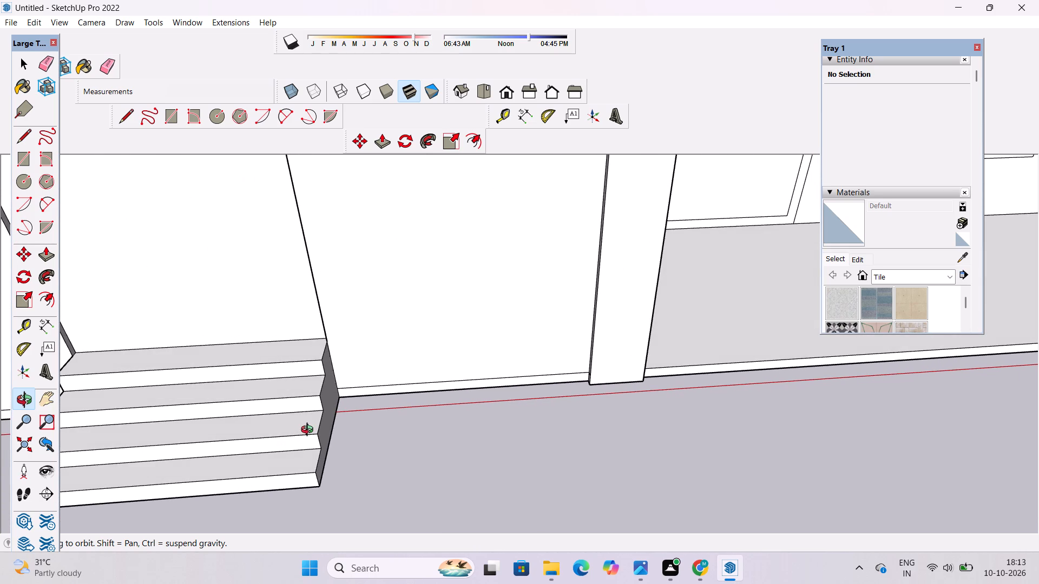
scroll(314, 432, down, 8)
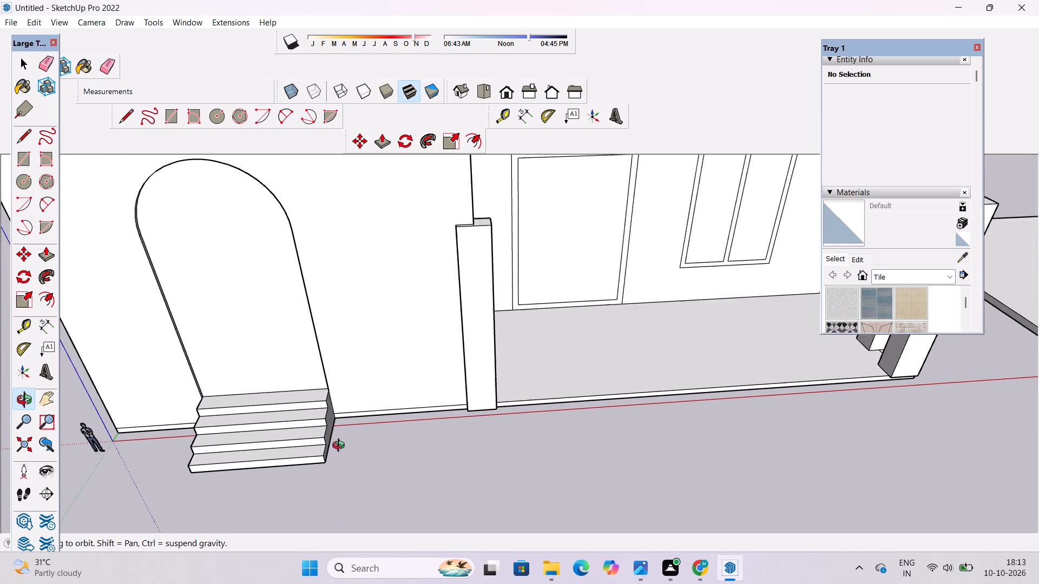
shift+drag(342, 460, 348, 424)
scroll(358, 397, down, 5)
drag(407, 472, 407, 398)
scroll(408, 391, up, 2)
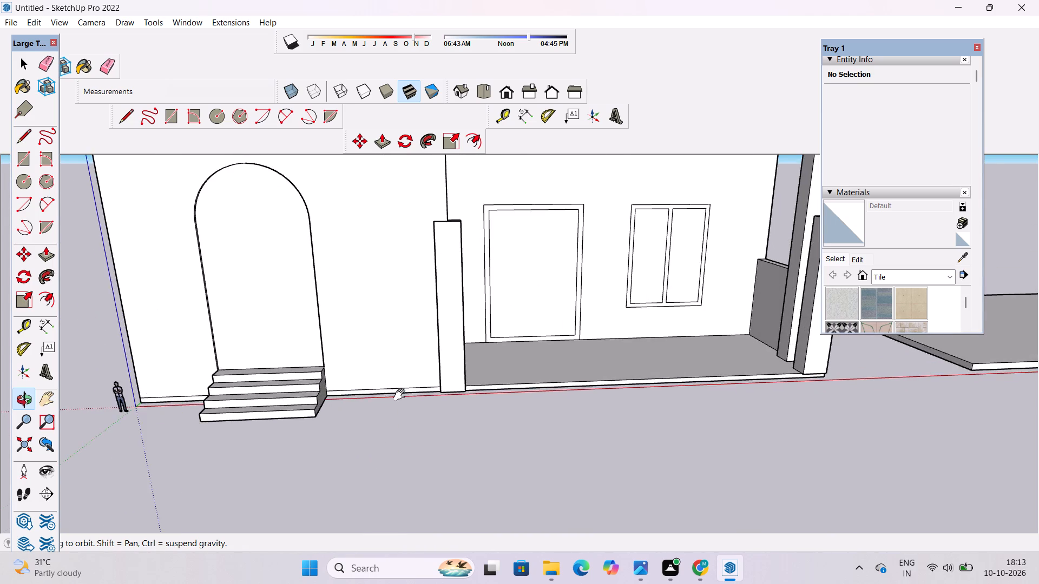
shift+scroll(397, 396, down, 2)
drag(326, 434, 402, 440)
drag(402, 440, 333, 458)
drag(398, 448, 321, 468)
shift+drag(321, 455, 347, 486)
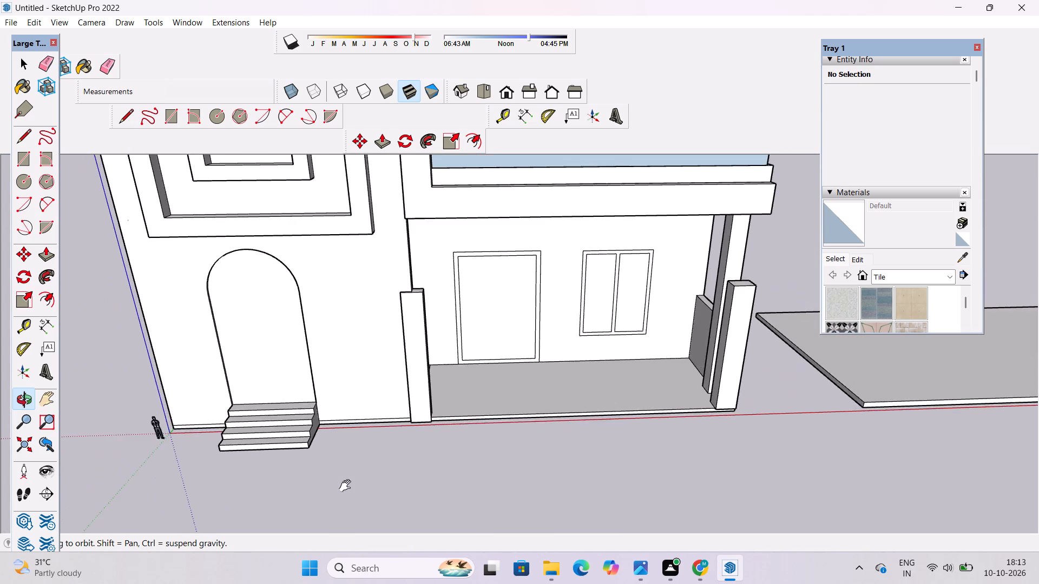
shift+scroll(345, 479, up, 3)
shift+drag(343, 470, 413, 462)
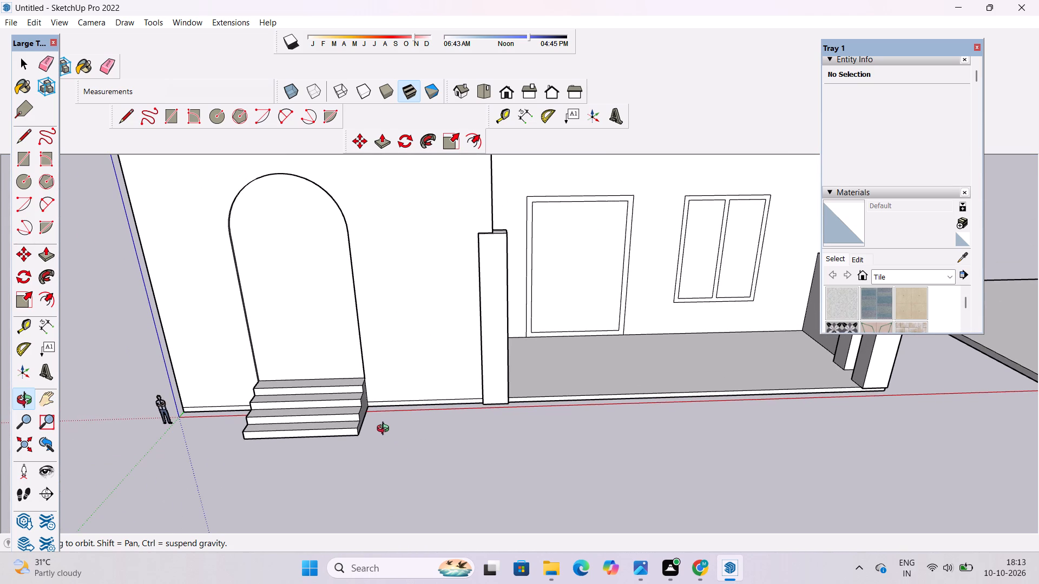
drag(385, 430, 415, 415)
scroll(397, 420, down, 3)
drag(427, 422, 486, 415)
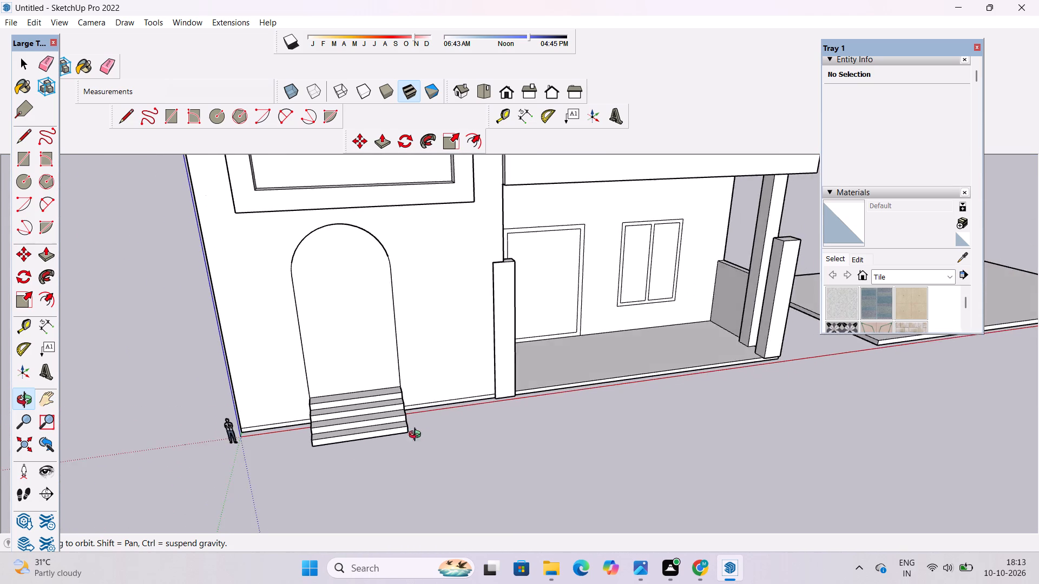
scroll(318, 462, up, 3)
shift+drag(324, 464, 555, 410)
drag(554, 410, 481, 421)
scroll(474, 413, up, 4)
shift+drag(447, 434, 447, 451)
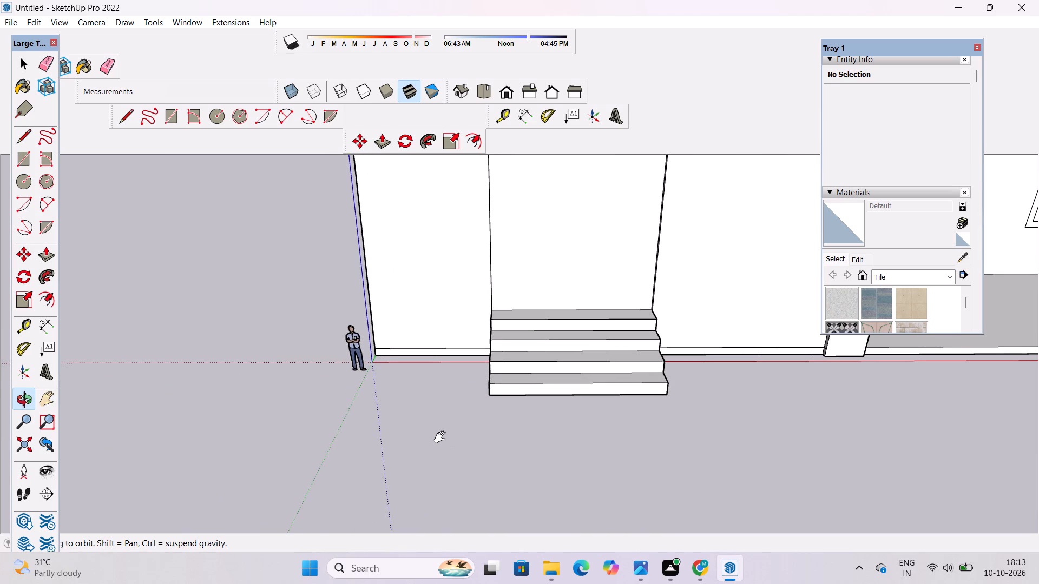
scroll(433, 406, up, 3)
shift+drag(435, 406, 452, 483)
drag(451, 482, 453, 415)
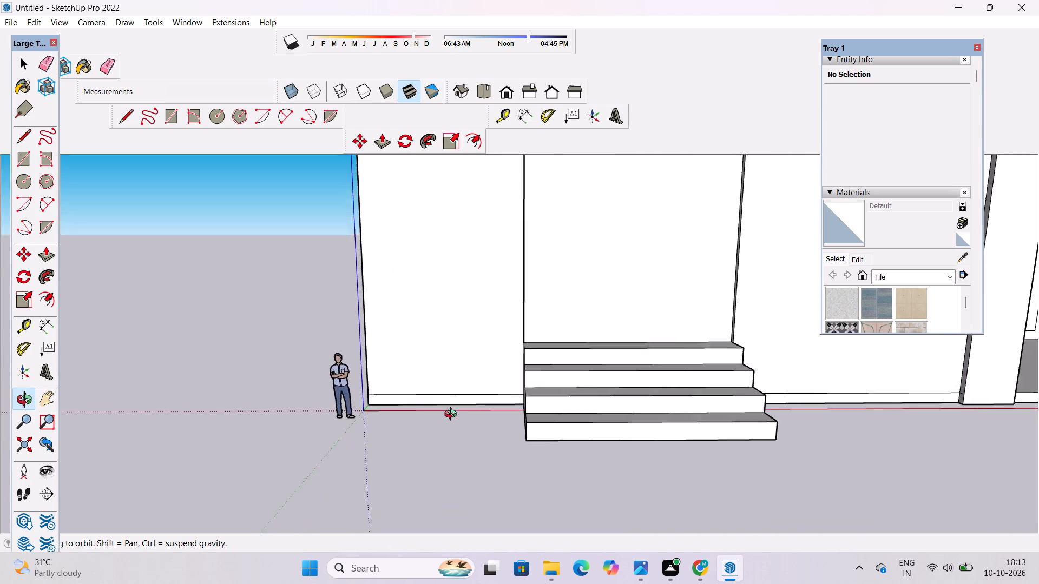
drag(453, 415, 453, 409)
scroll(453, 401, down, 3)
shift+drag(453, 402, 453, 420)
shift+drag(453, 423, 489, 437)
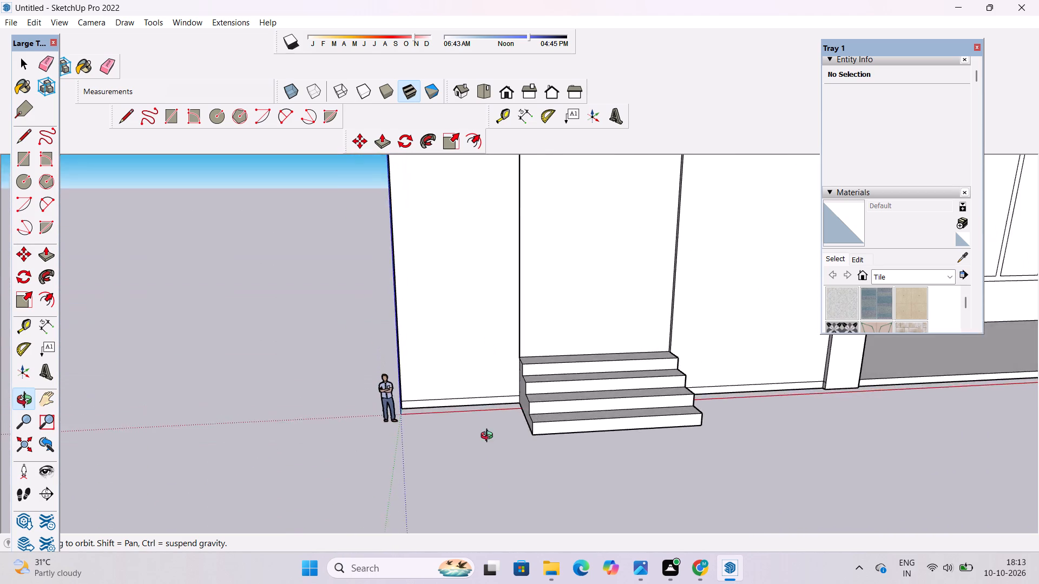
shift+drag(489, 437, 457, 448)
Place a horizontal guide across the front wall at the top tread's height, offset from the wall's bottom edge.
key(t)
scroll(457, 419, up, 3)
click(438, 402)
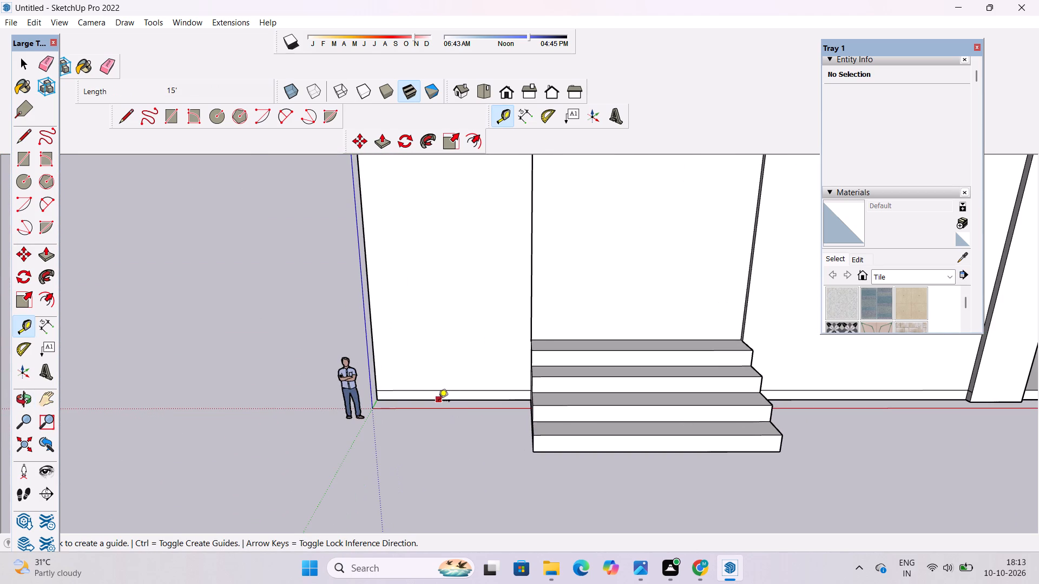
click(535, 342)
scroll(371, 349, down, 4)
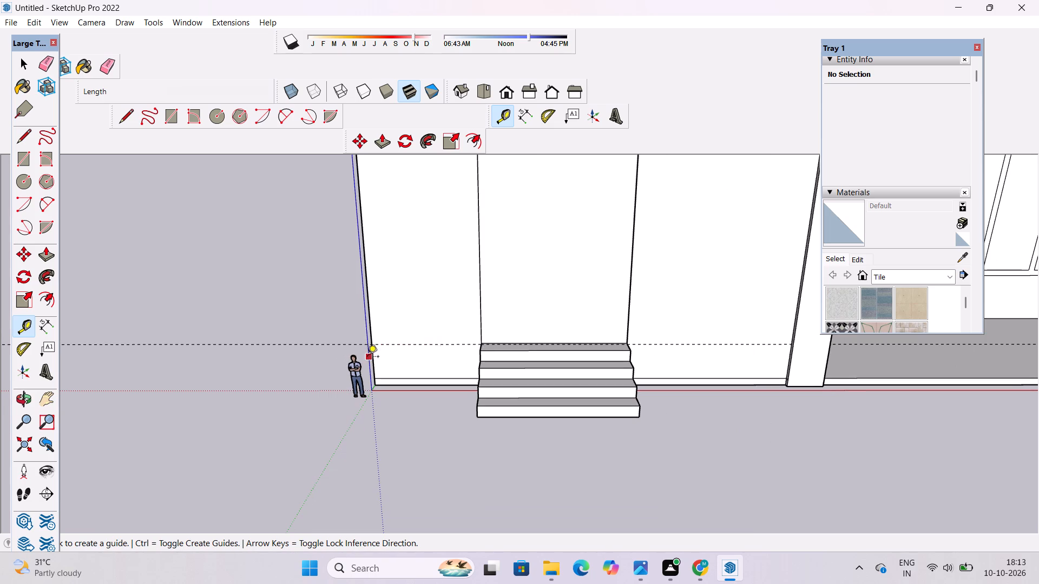
scroll(390, 385, up, 2)
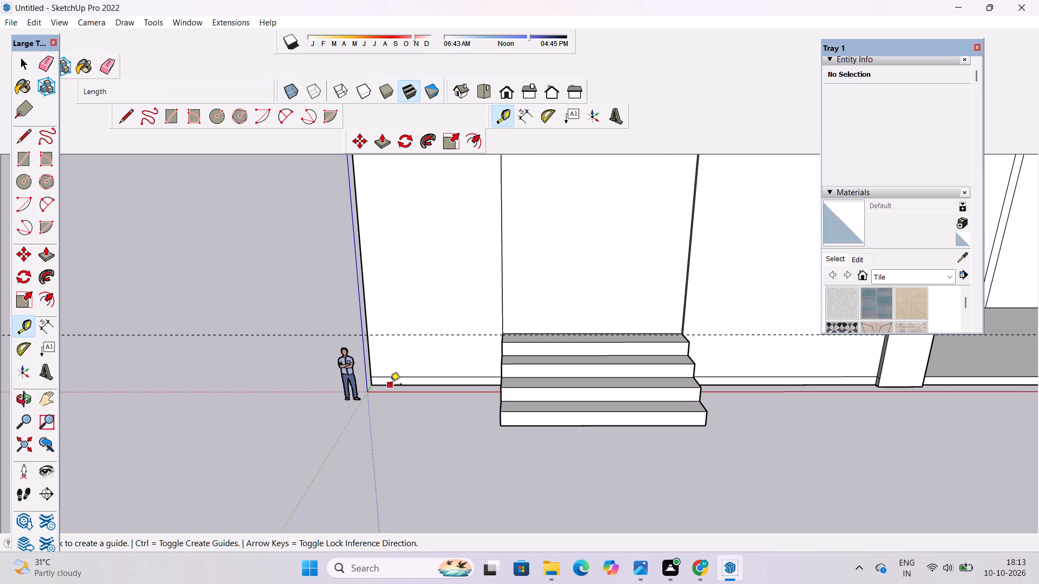
Place a vertical guide on the front wall, offset 1.5' from its outer corner edge near the origin.
scroll(369, 395, up, 6)
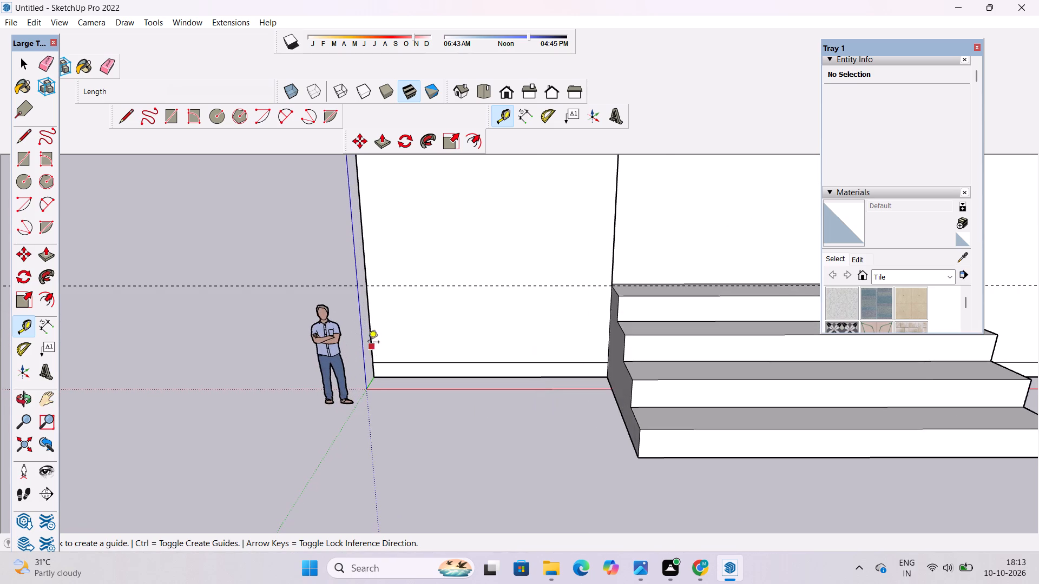
click(372, 324)
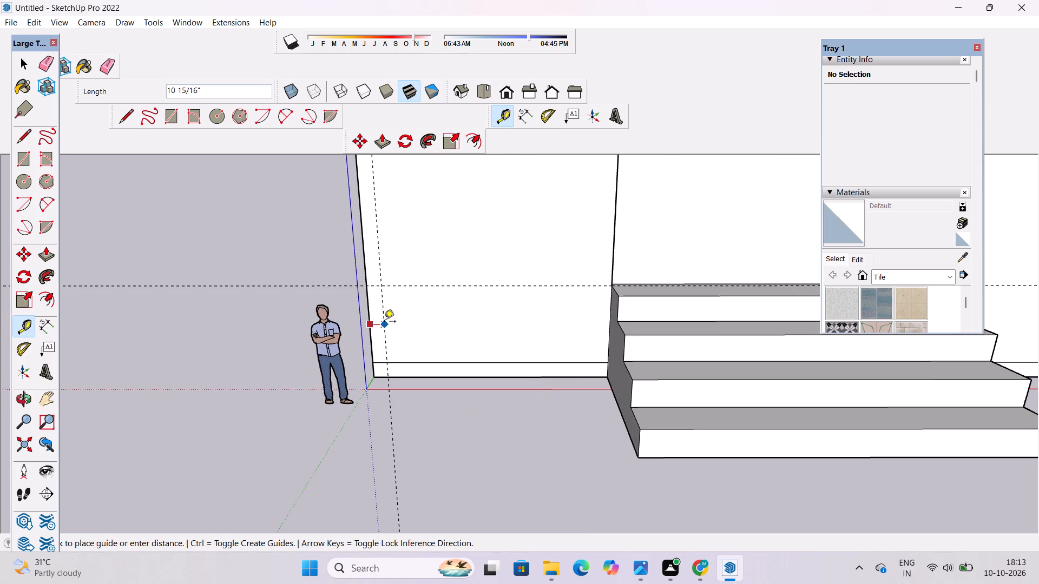
text(1.5')
key(Return)
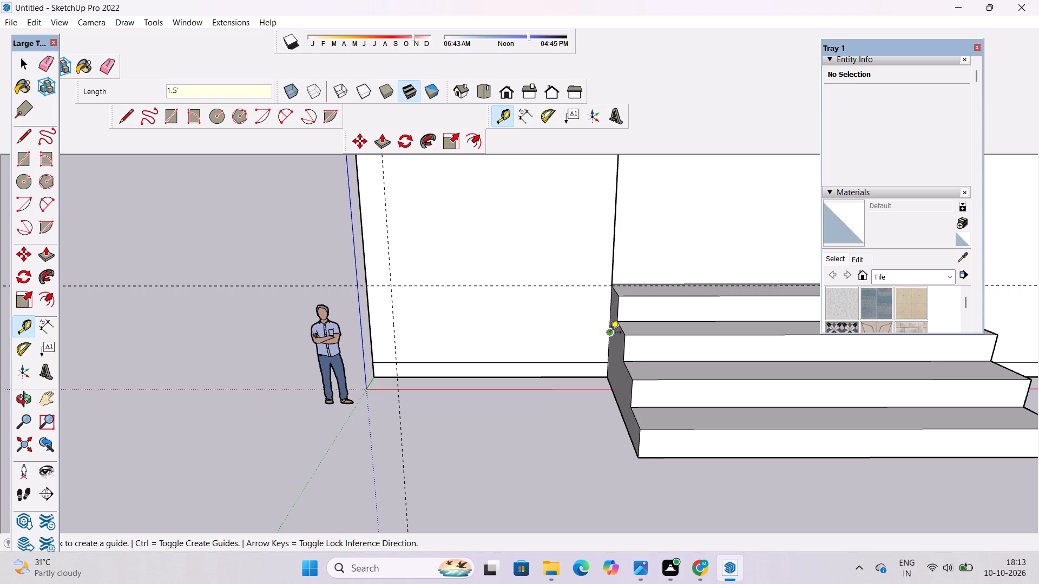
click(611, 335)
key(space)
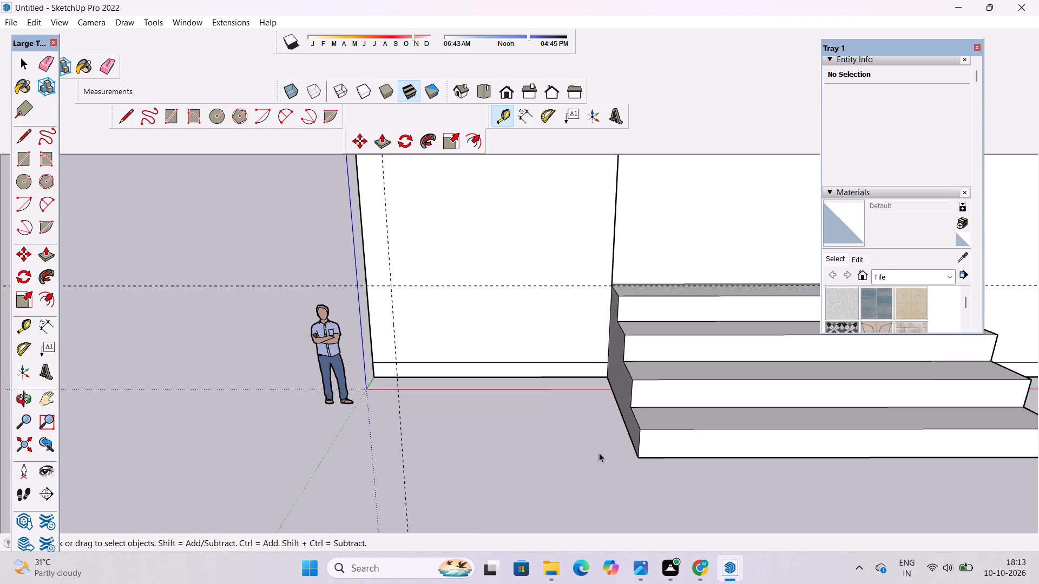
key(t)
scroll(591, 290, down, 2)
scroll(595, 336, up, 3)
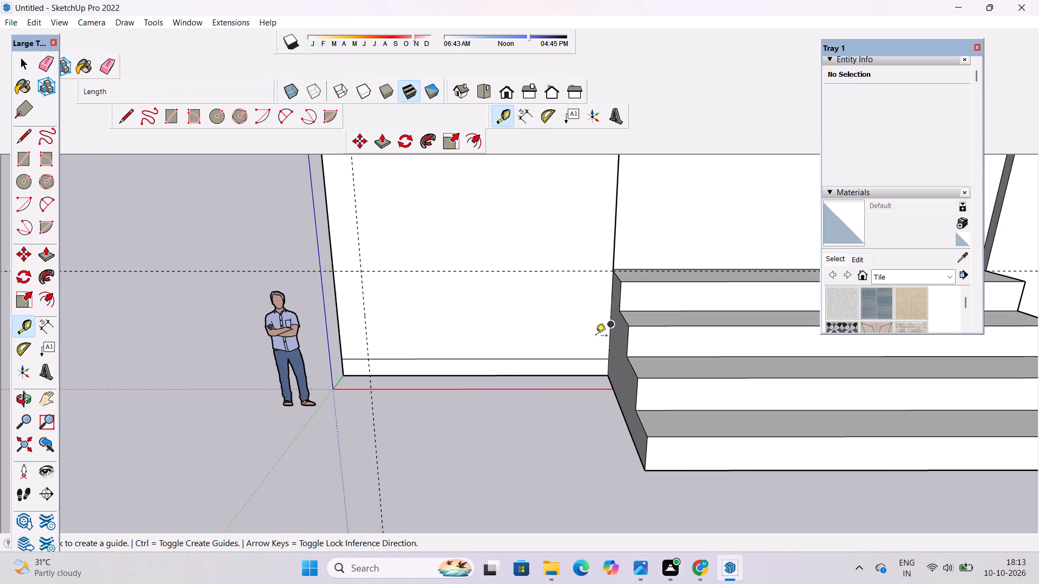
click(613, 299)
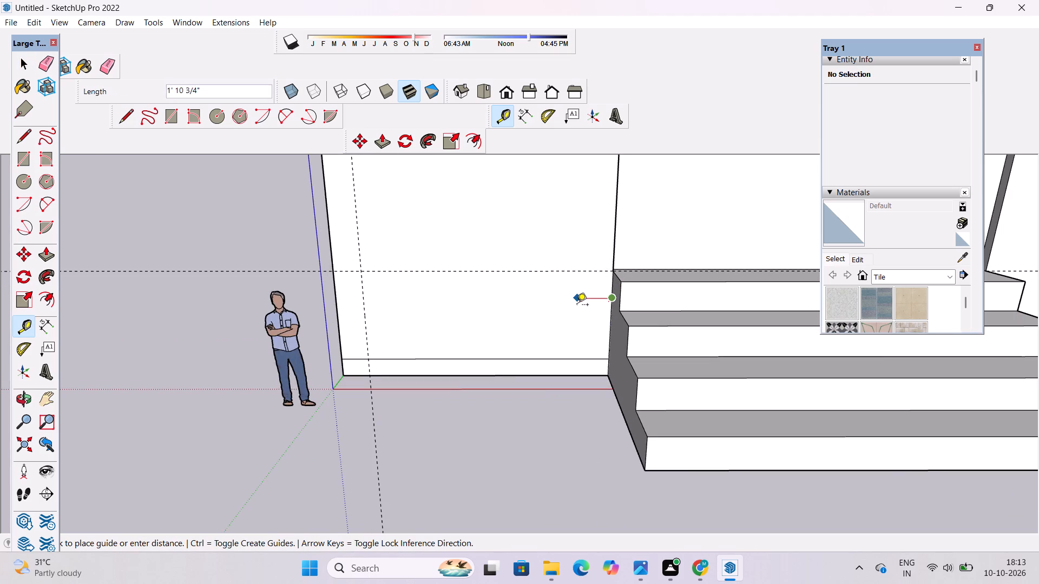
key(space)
Place a vertical guide on the wall, offset 1.5 inches from the edge where it meets the staircase.
text(t)
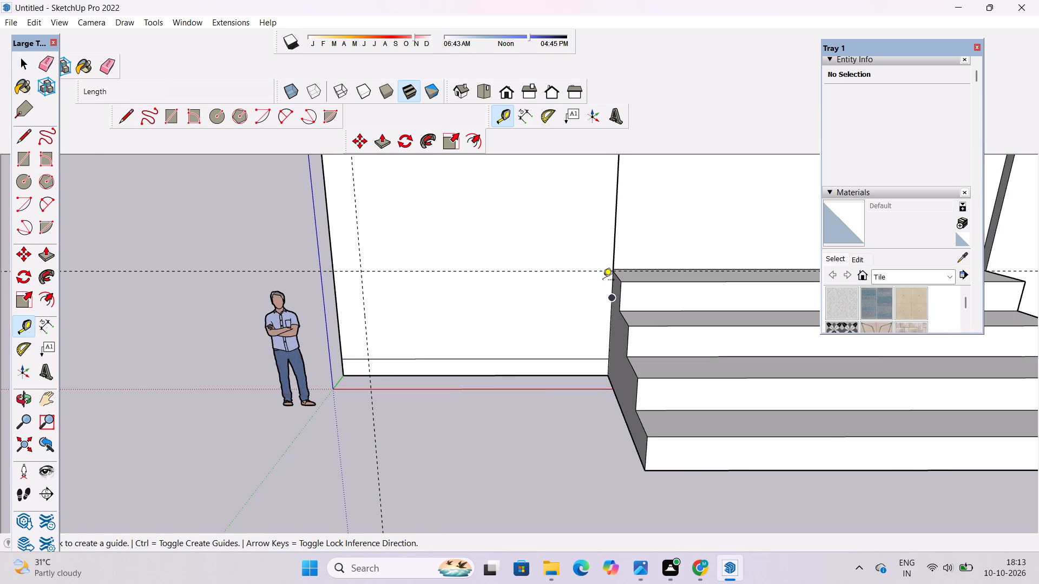
click(611, 286)
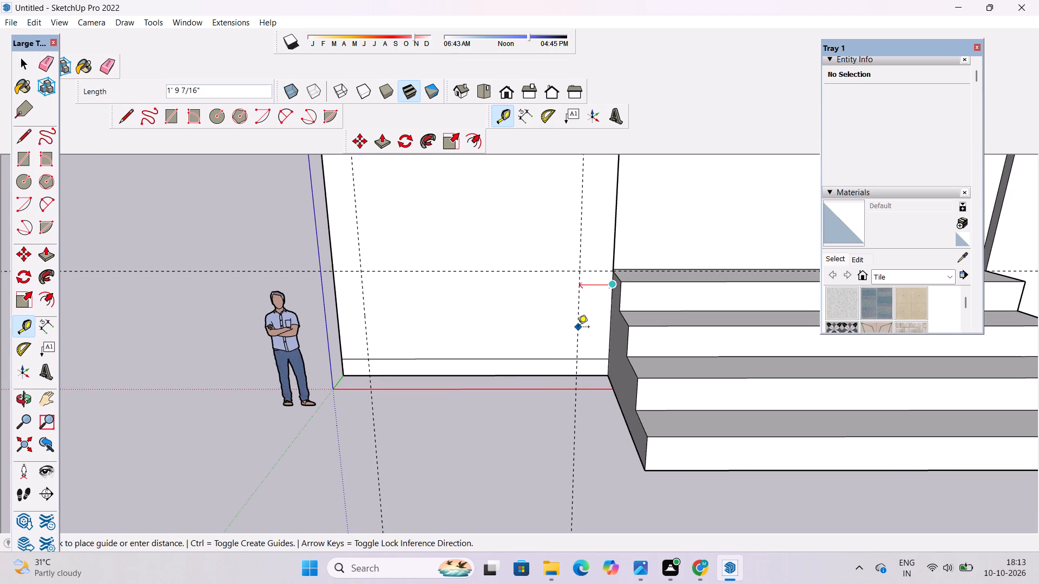
text(1.5)
key(Return)
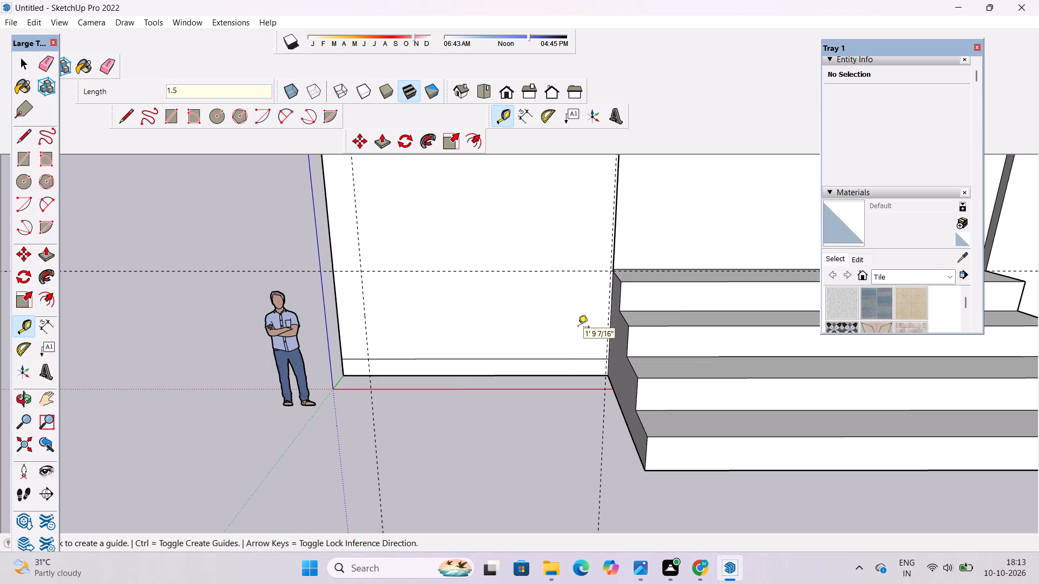
key(apostrophe)
key(Return)
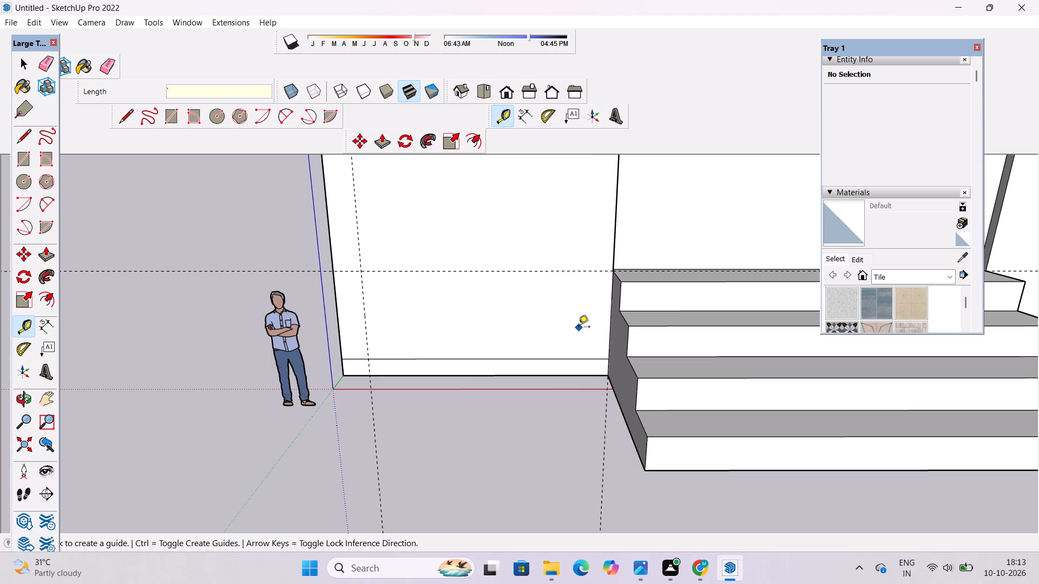
key(BackSpace)
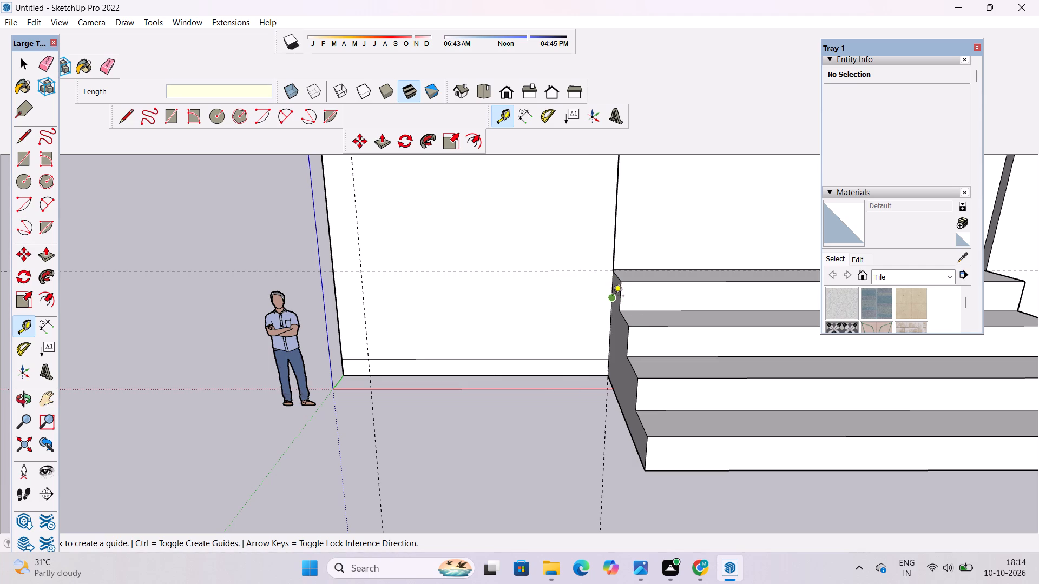
Place another vertical guide on the same wall section, offset 1.5' from the edge beside the staircase.
click(613, 297)
key(space)
text(t)
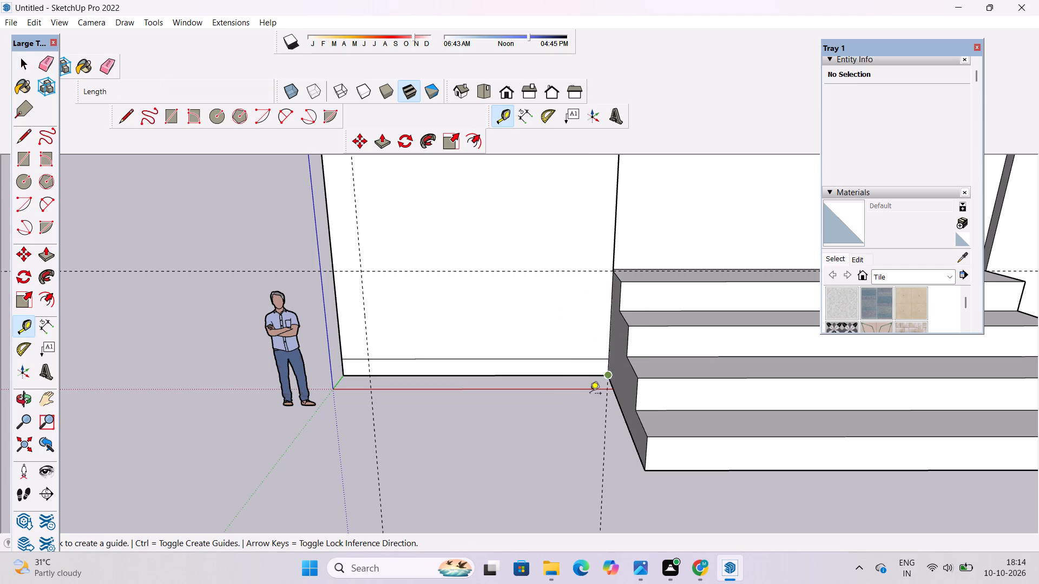
scroll(589, 395, up, 5)
scroll(607, 329, up, 4)
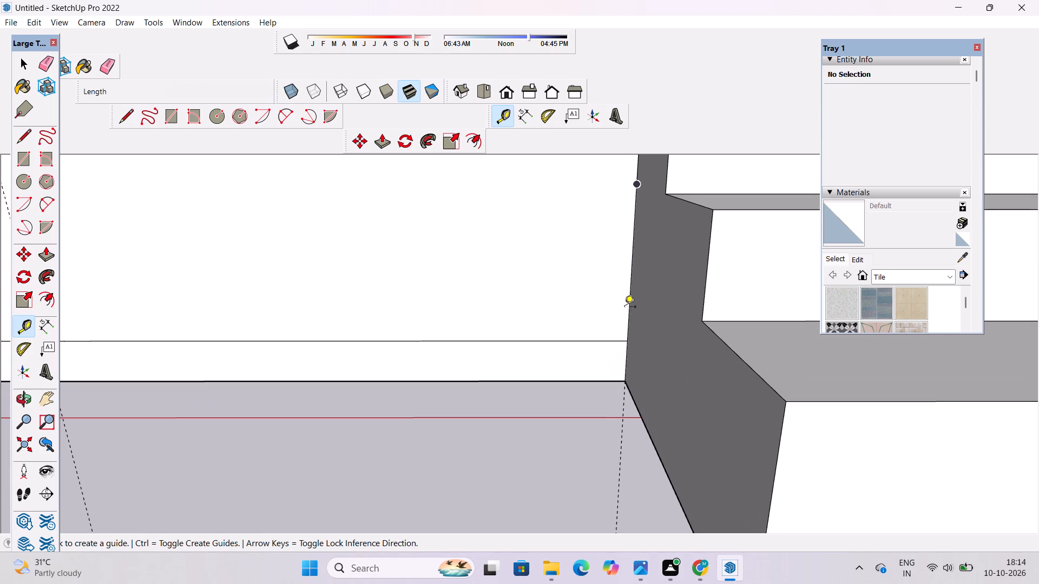
scroll(51, 415, down, 3)
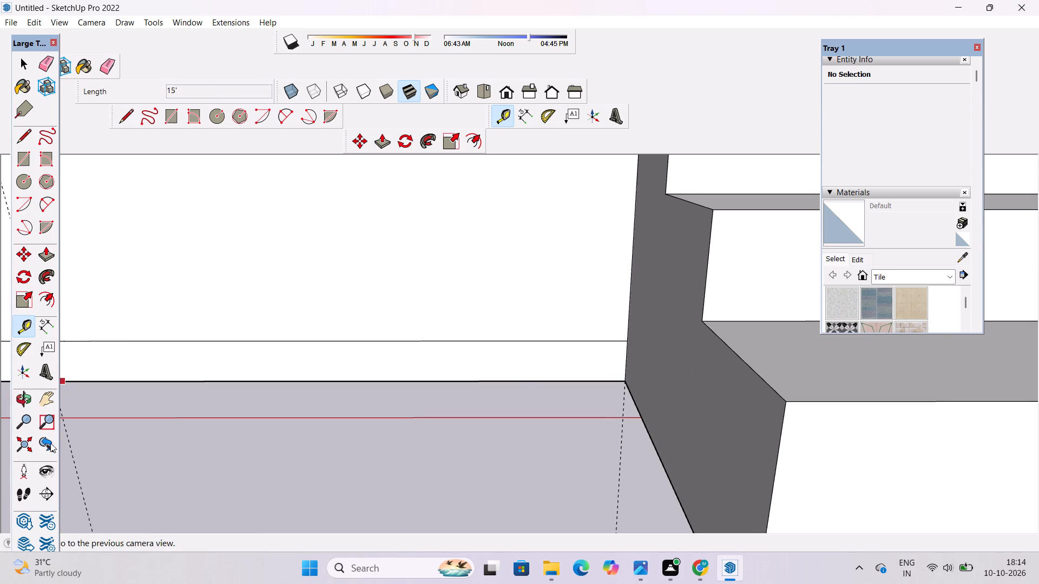
scroll(50, 443, down, 3)
scroll(133, 443, down, 6)
scroll(140, 427, up, 4)
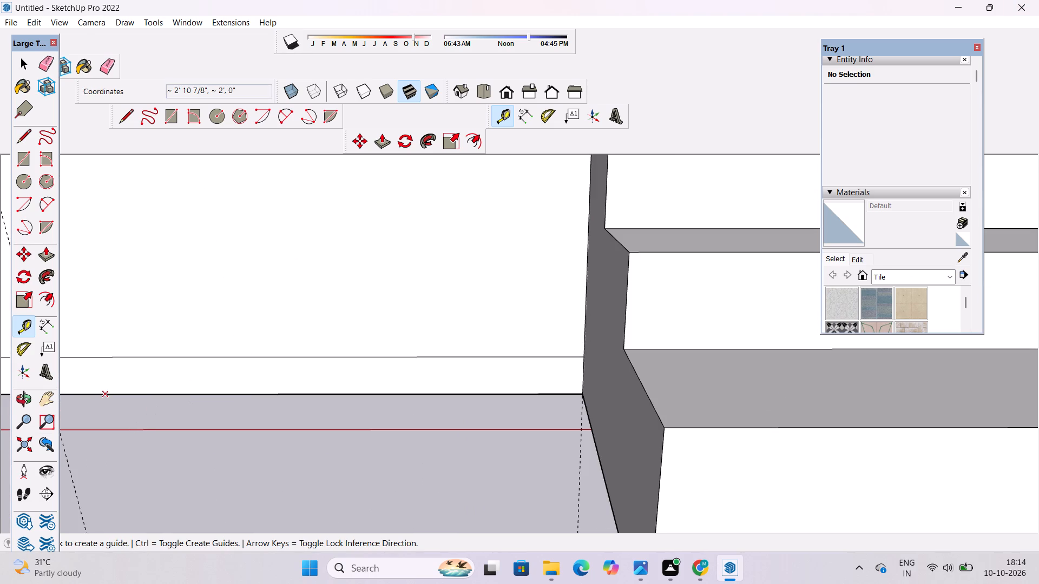
click(586, 330)
text(1.5')
key(Return)
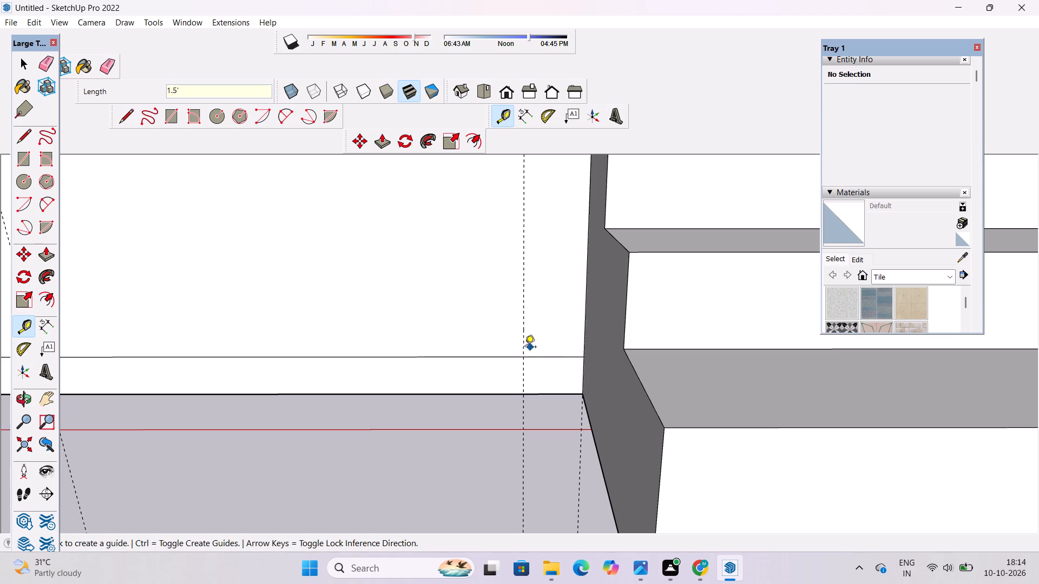
Draw a 1.5' line from the wall's outer corner along the horizontal guide, continuing 5' down the vertical guide to the base line.
scroll(524, 393, down, 9)
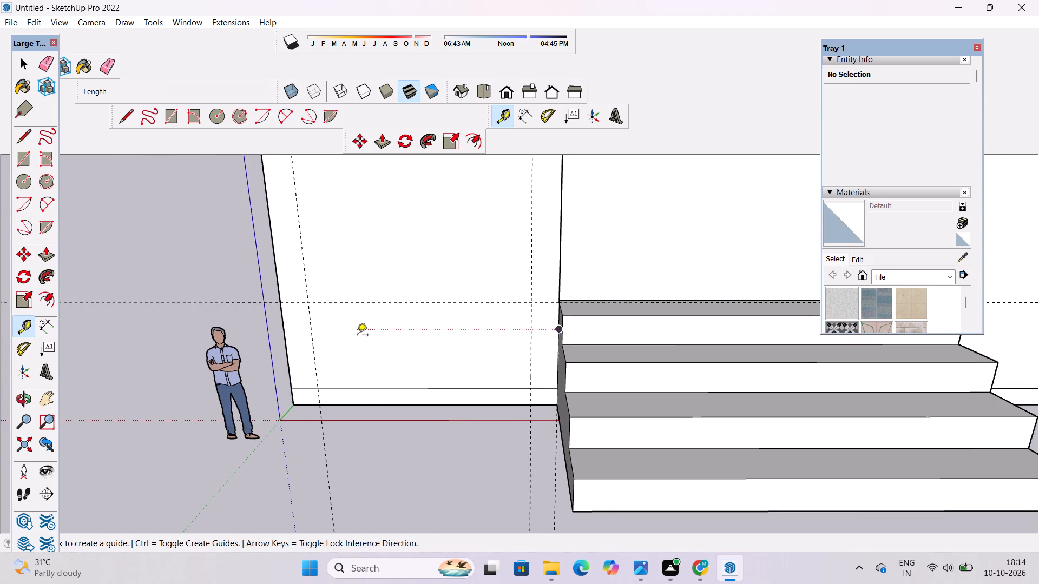
key(l)
click(281, 302)
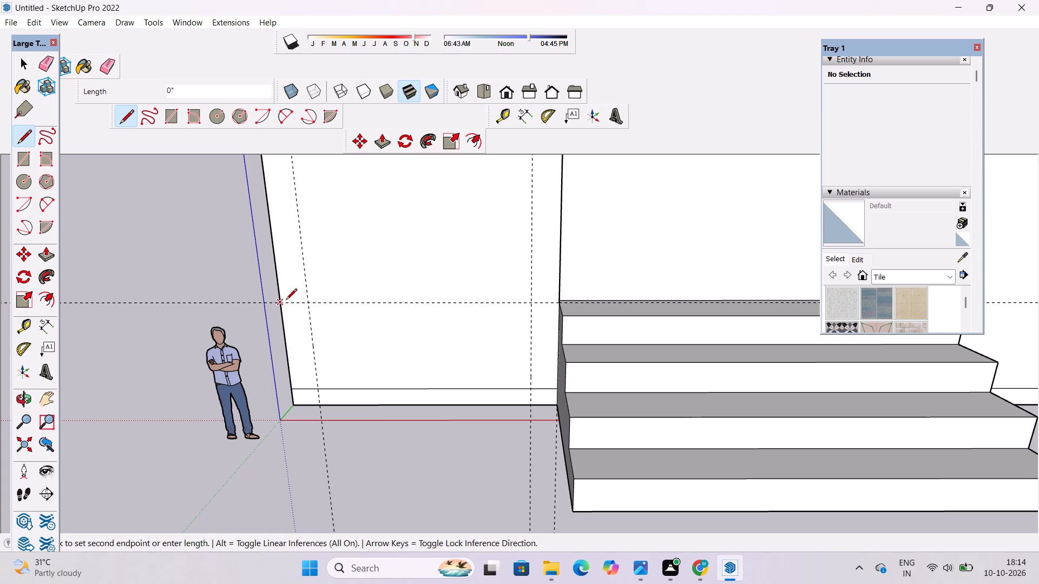
click(309, 302)
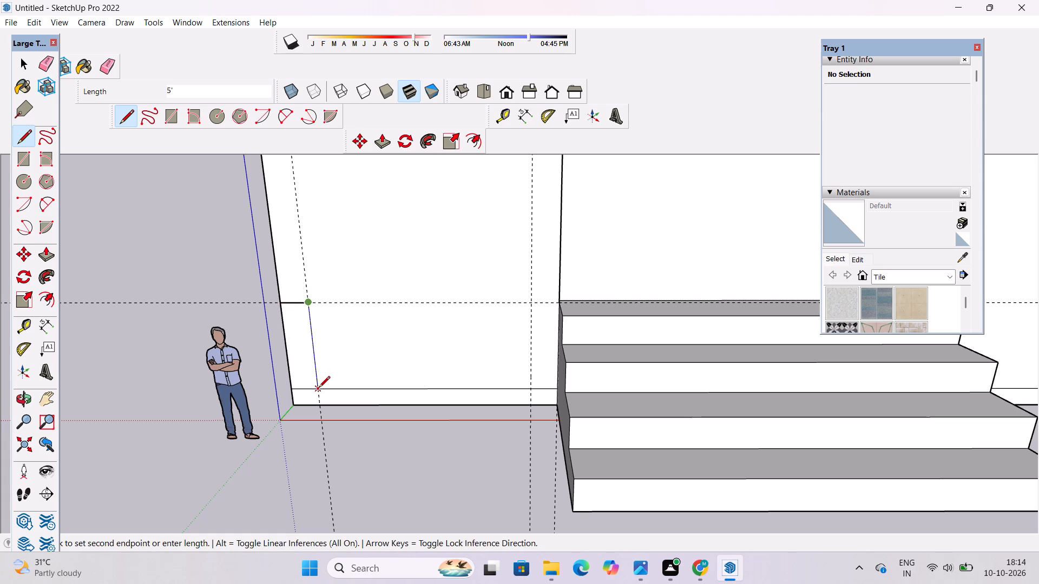
click(317, 390)
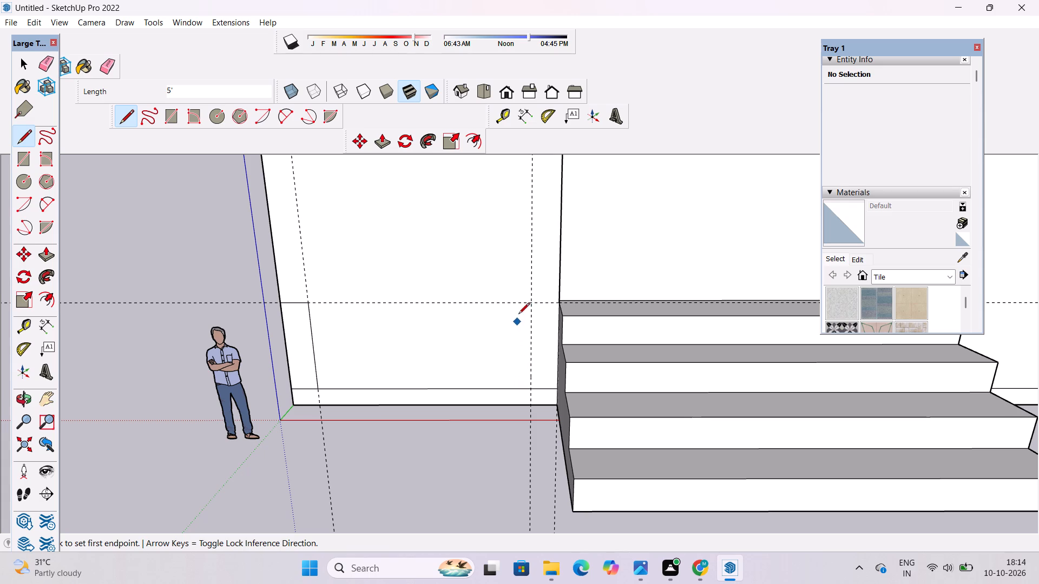
Draw a 1' 6" line from the top tread's corner along the horizontal guide, continuing 5' down the vertical guide to the base line.
scroll(557, 311, up, 14)
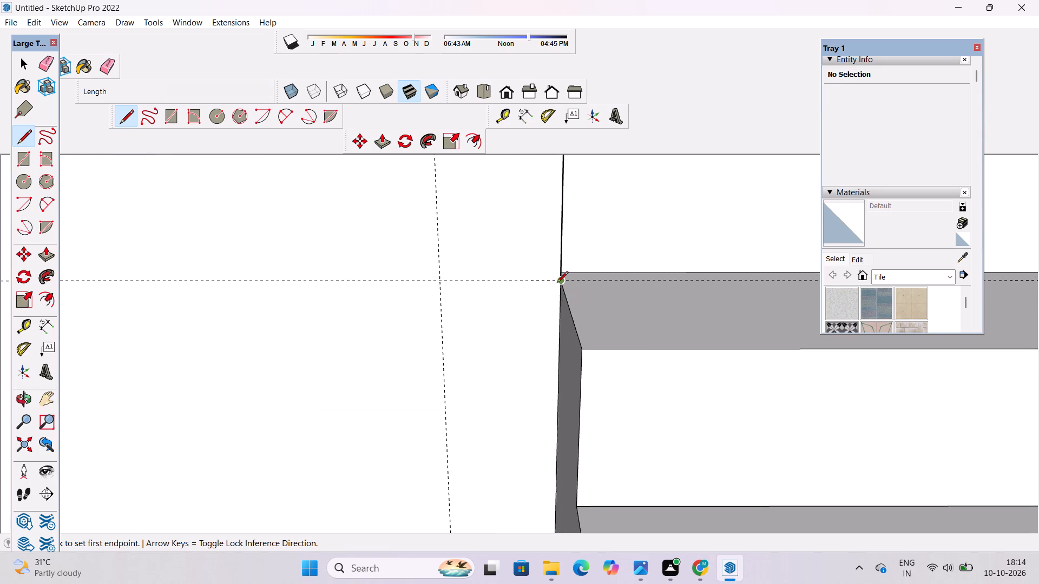
click(557, 283)
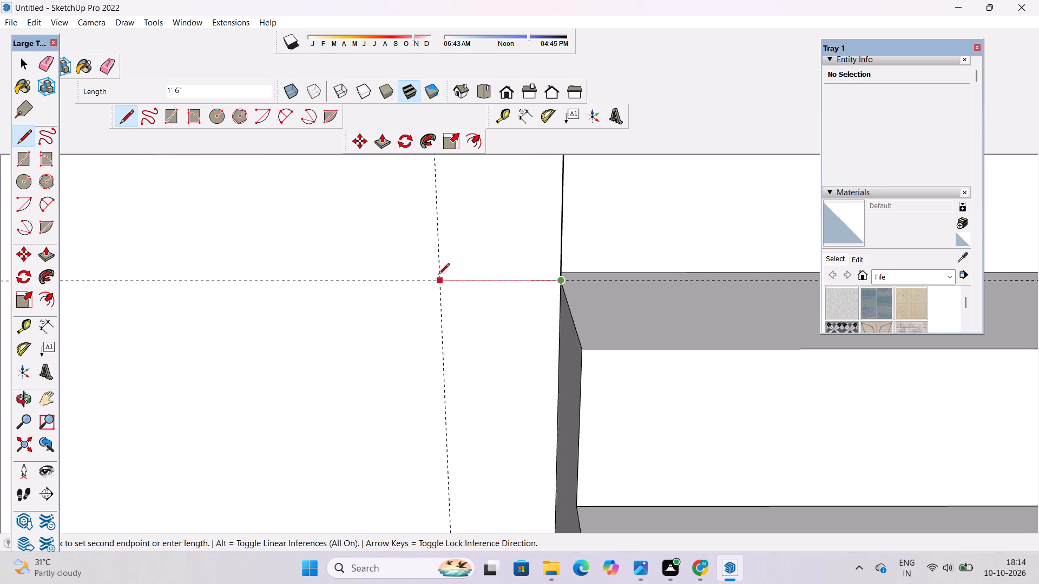
click(442, 277)
scroll(443, 275, down, 11)
scroll(496, 439, up, 5)
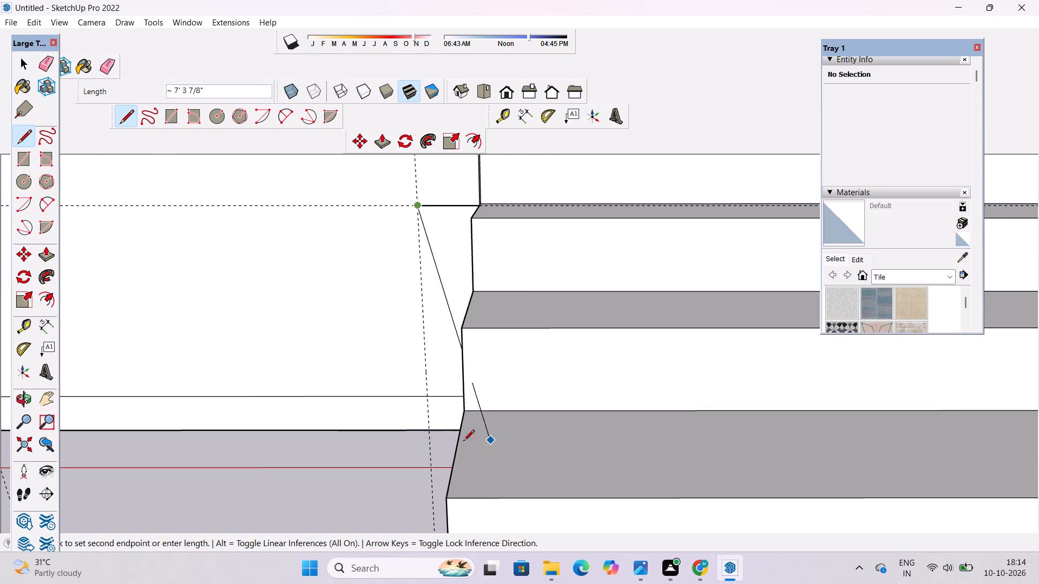
scroll(383, 415, up, 7)
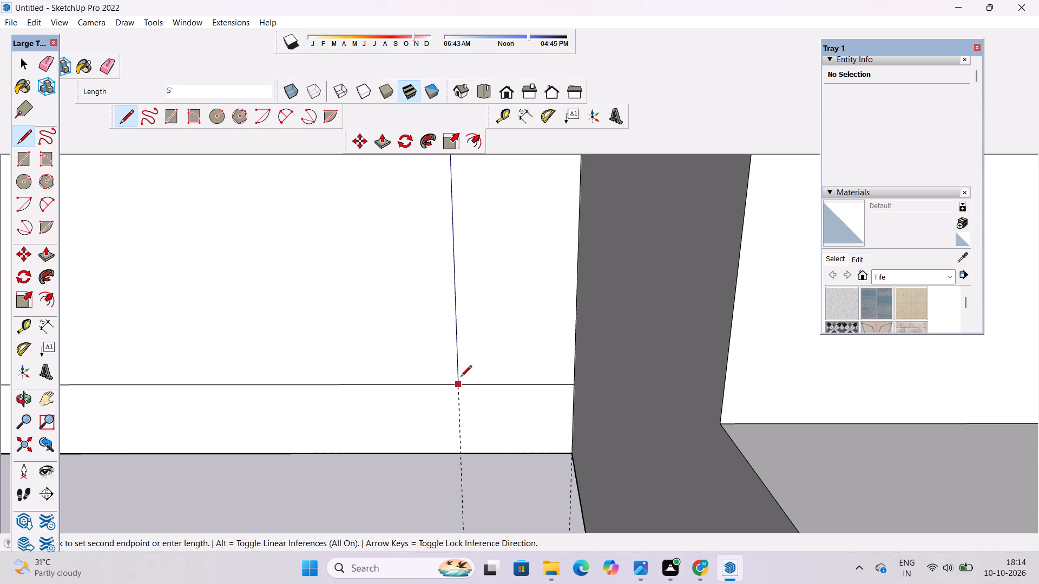
click(458, 384)
Erase the outer base line segments beyond both new vertical lines, together with the two guides 1.5' from the wall section's edges.
key(space)
key(e)
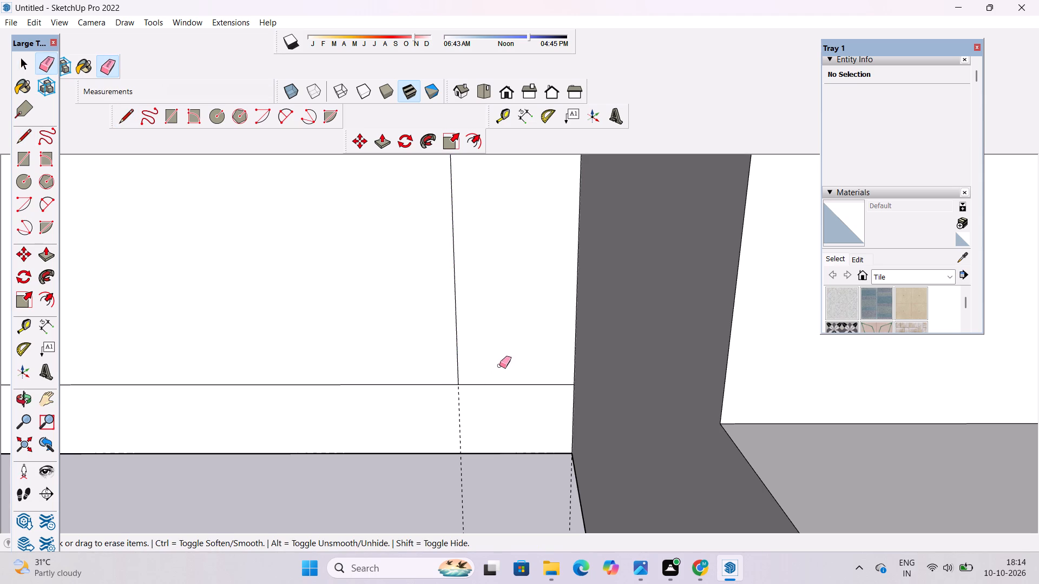
drag(517, 349, 512, 369)
scroll(510, 371, down, 5)
drag(509, 355, 470, 407)
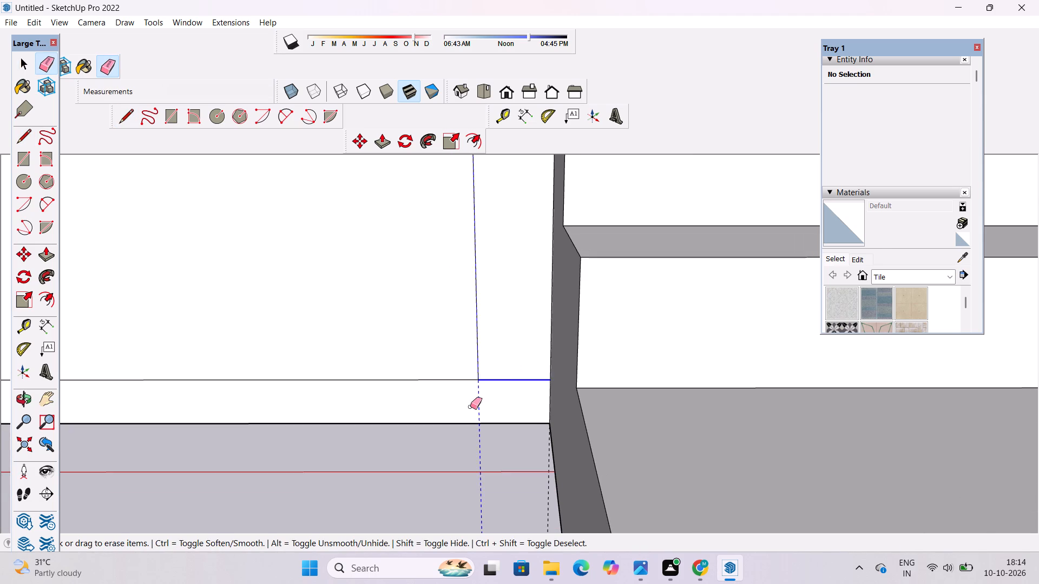
drag(470, 407, 470, 407)
scroll(521, 423, down, 9)
scroll(214, 429, up, 4)
drag(253, 370, 278, 401)
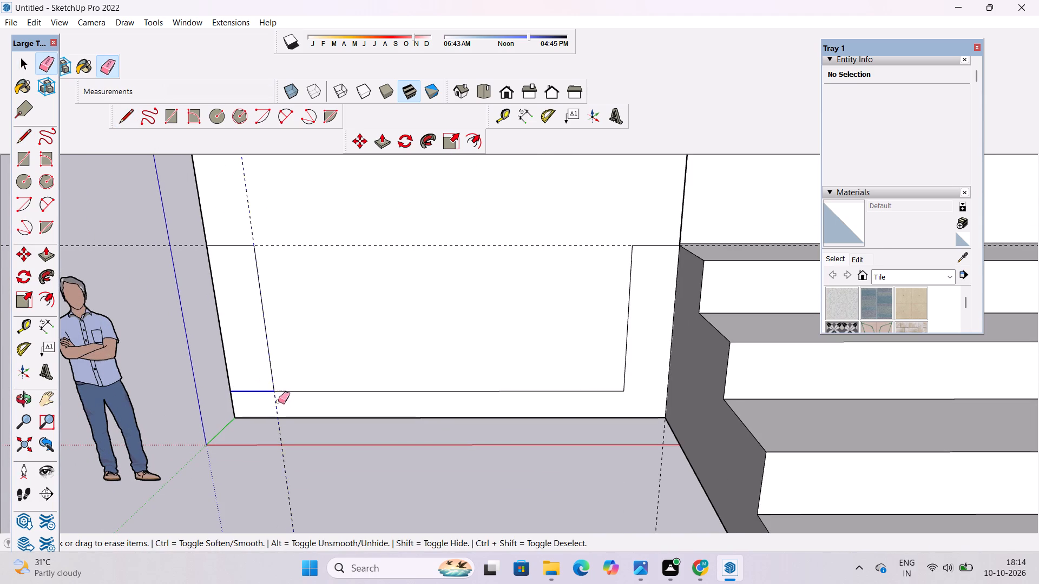
drag(278, 401, 285, 402)
Examine the front wall section between the staircase's other side and the pillar, including its horizontal guide and base line.
scroll(171, 413, down, 15)
scroll(483, 399, up, 3)
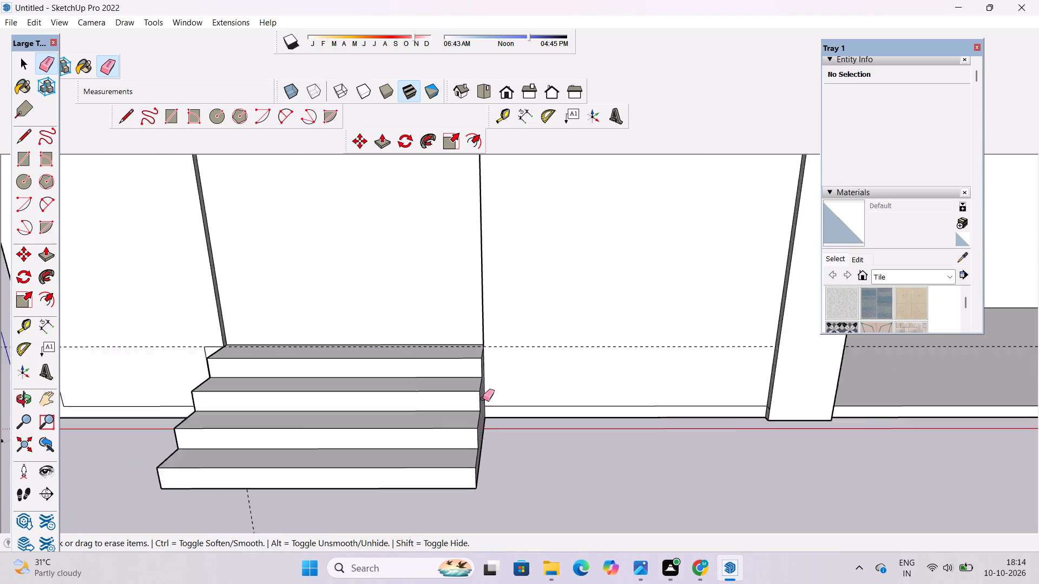
scroll(483, 399, up, 3)
key(o)
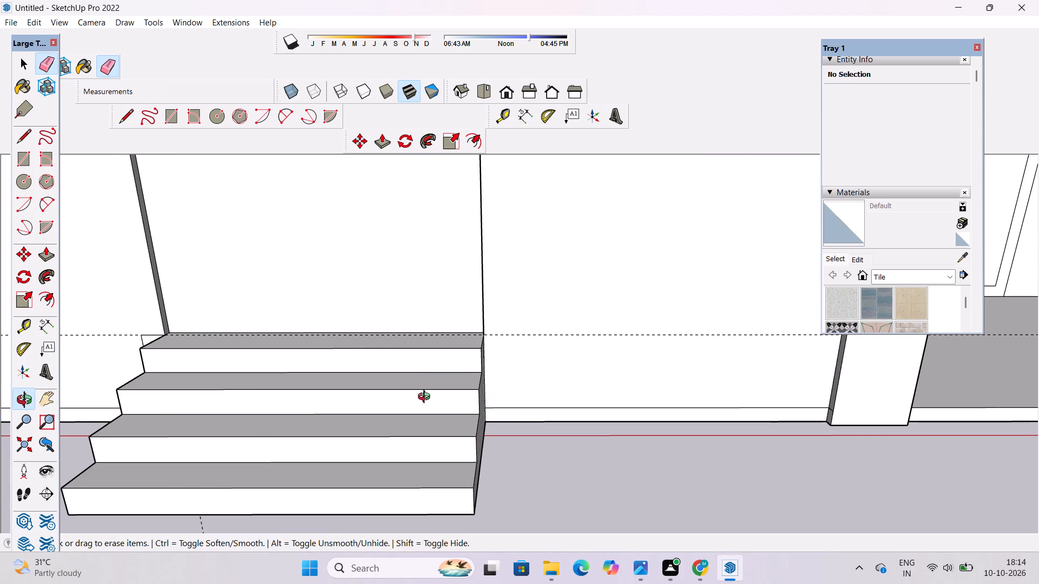
shift+drag(435, 399, 388, 401)
drag(383, 401, 433, 403)
drag(435, 400, 390, 403)
drag(386, 404, 357, 401)
shift+drag(406, 388, 379, 394)
click(382, 395)
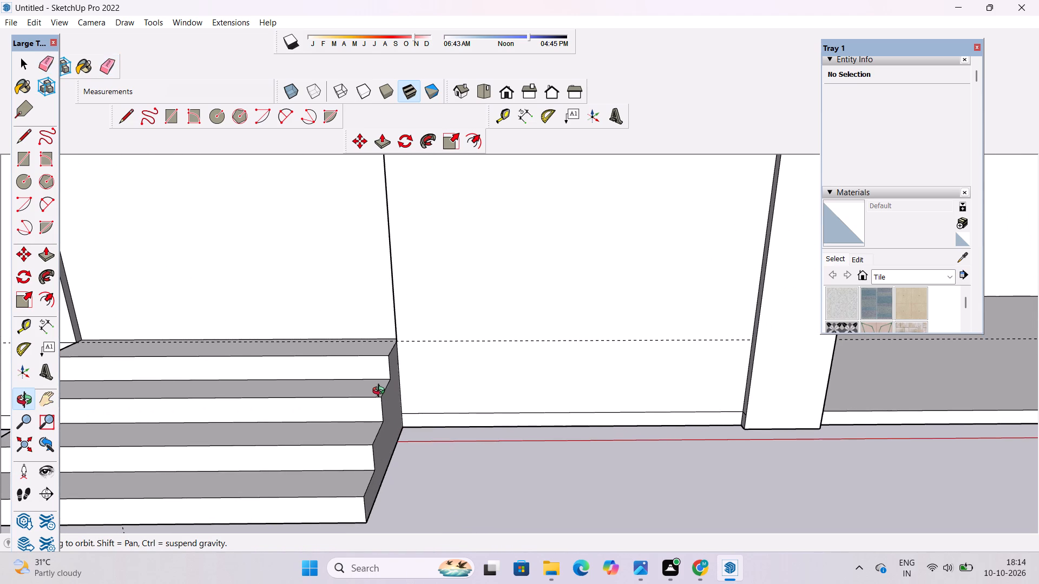
scroll(381, 390, up, 3)
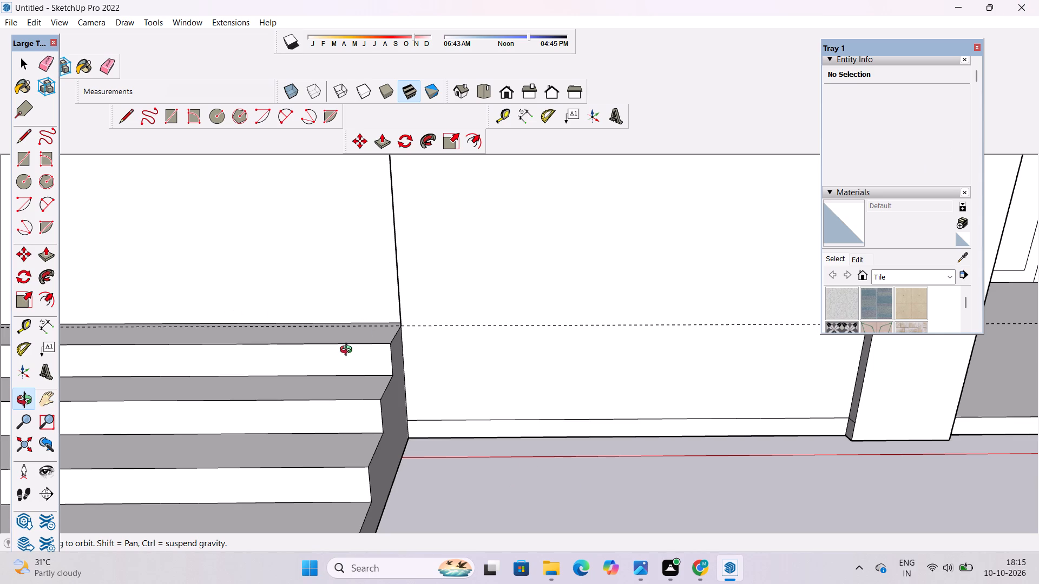
scroll(318, 382, up, 3)
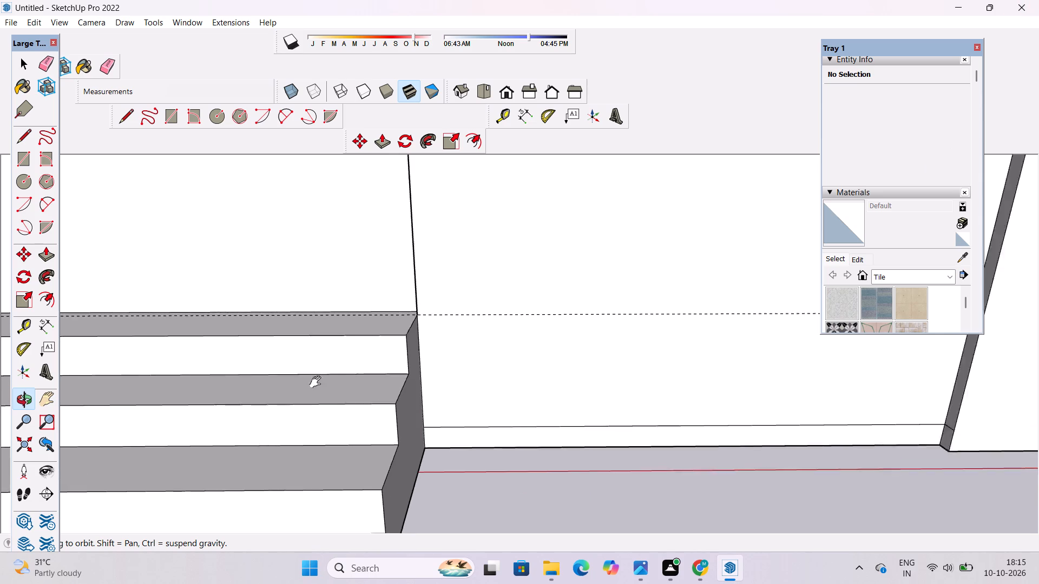
shift+scroll(335, 344, down, 4)
shift+drag(379, 362, 253, 343)
shift+drag(263, 339, 318, 343)
drag(326, 370, 366, 376)
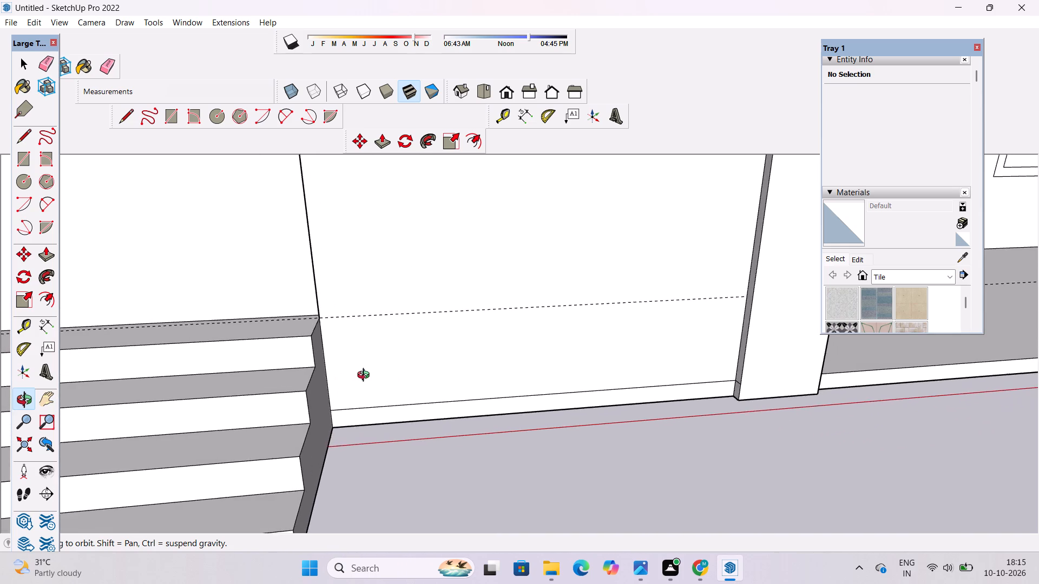
drag(366, 376, 366, 376)
shift+scroll(366, 375, up, 2)
shift+drag(365, 382, 359, 351)
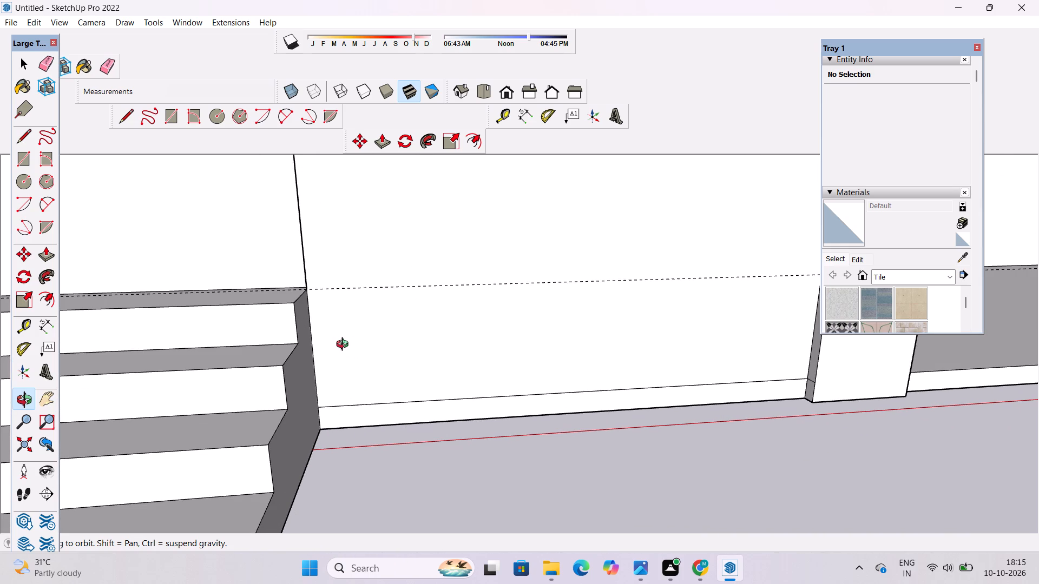
scroll(345, 346, down, 2)
shift+drag(350, 363, 345, 343)
scroll(337, 344, up, 4)
shift+drag(336, 346, 334, 364)
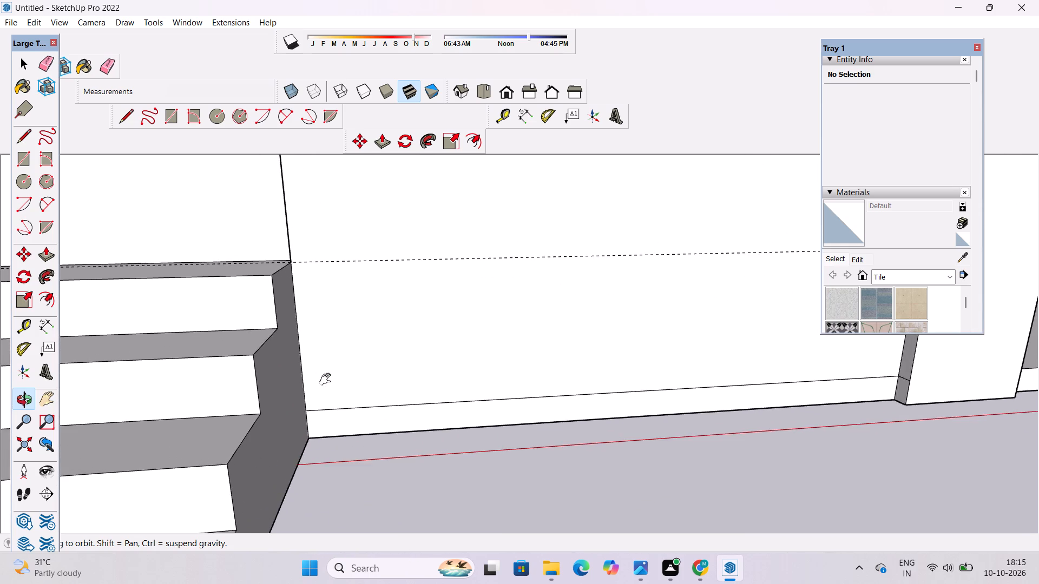
Place a vertical guide 1.5' from the staircase-side edge of the front wall section between the staircase and pillar.
shift+drag(327, 380, 323, 369)
scroll(320, 362, up, 2)
shift+drag(316, 356, 294, 349)
shift+drag(292, 347, 341, 362)
scroll(346, 360, down, 4)
shift+drag(348, 361, 307, 316)
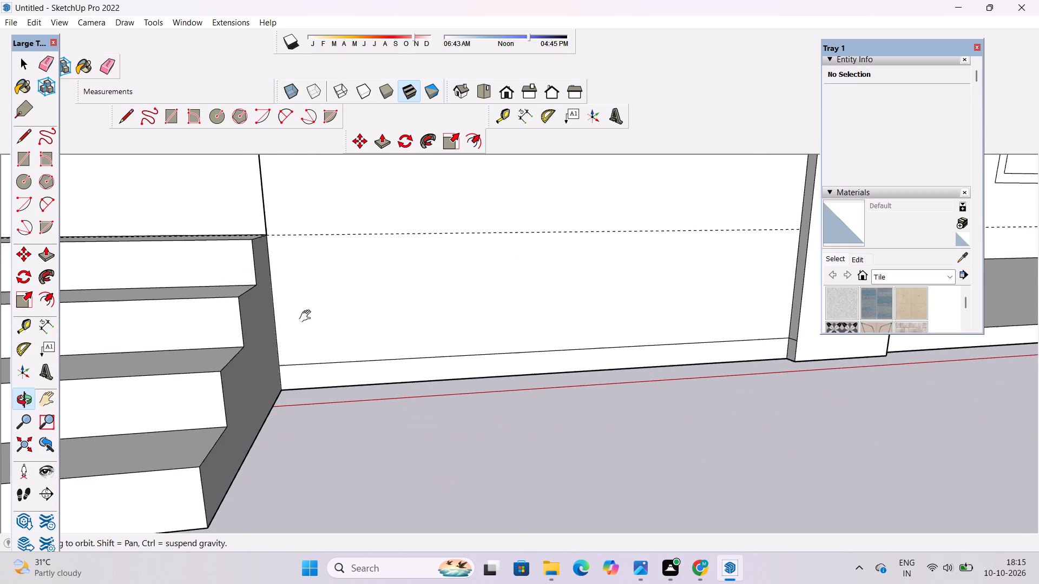
scroll(307, 316, down, 3)
shift+click(307, 313)
key(t)
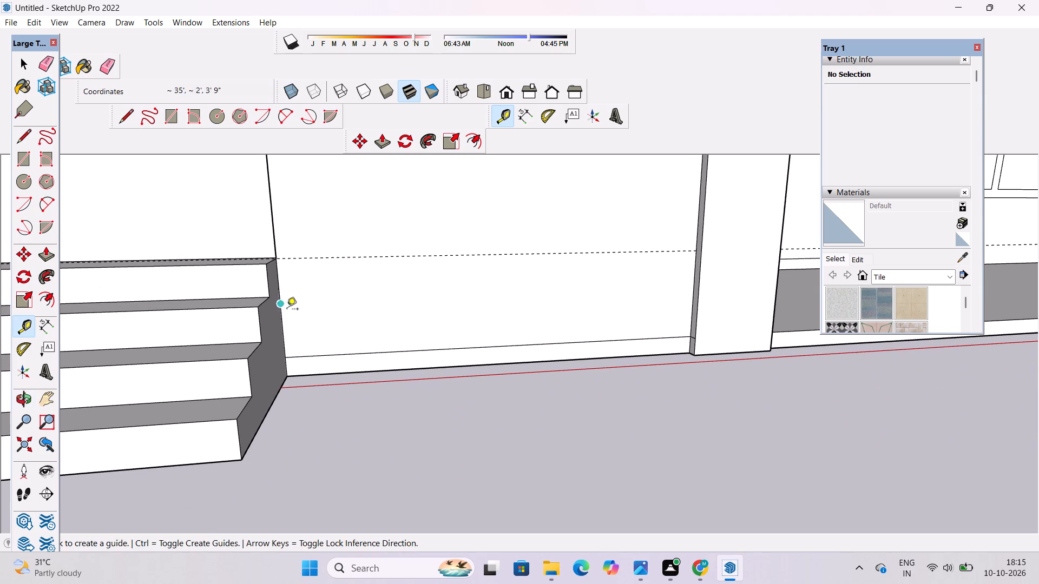
click(280, 301)
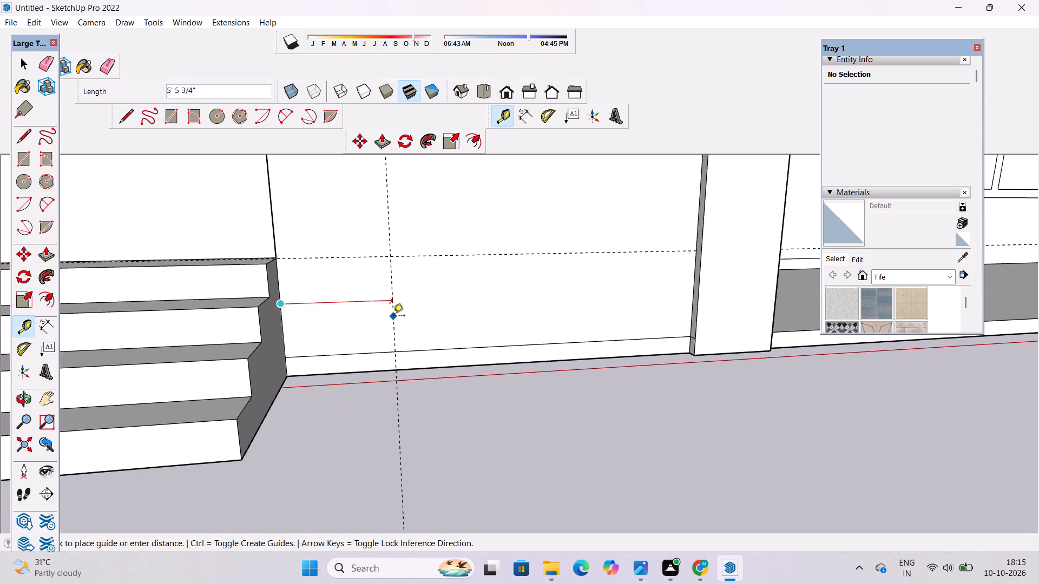
text(1.5')
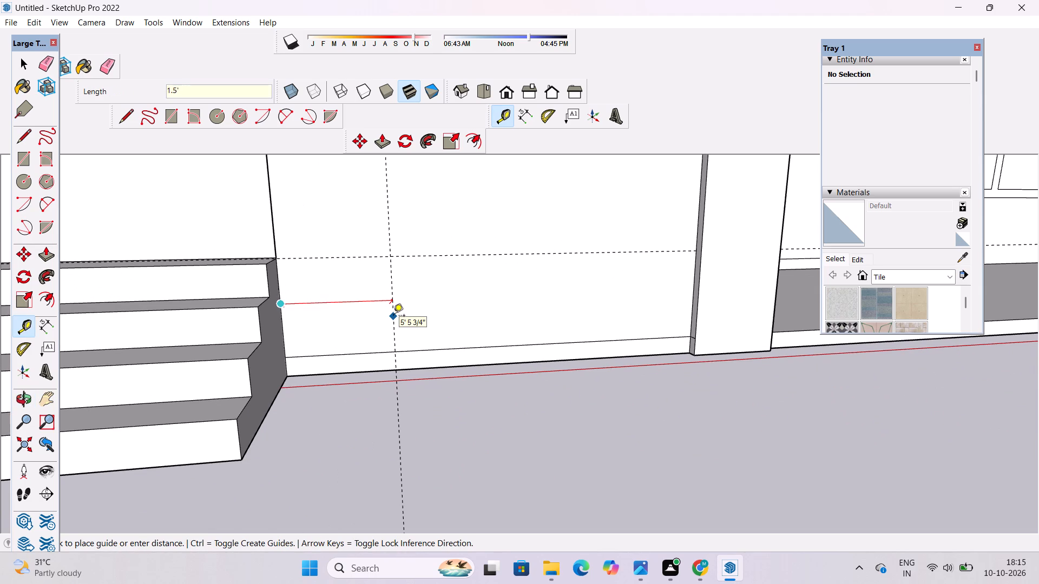
key(Return)
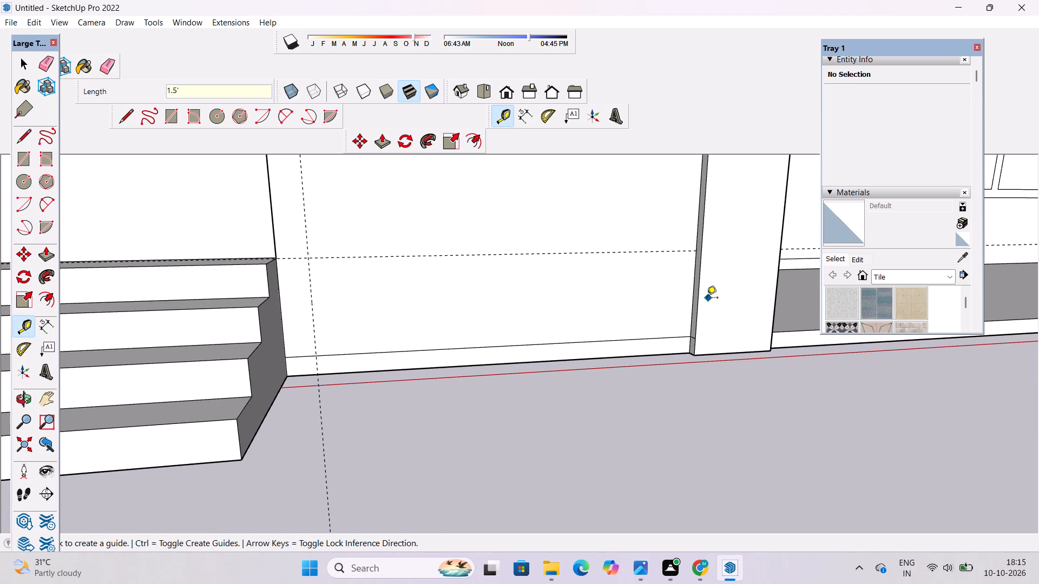
Place a second vertical guide 1.5' in from the same wall section's edge at the pillar.
scroll(703, 302, up, 5)
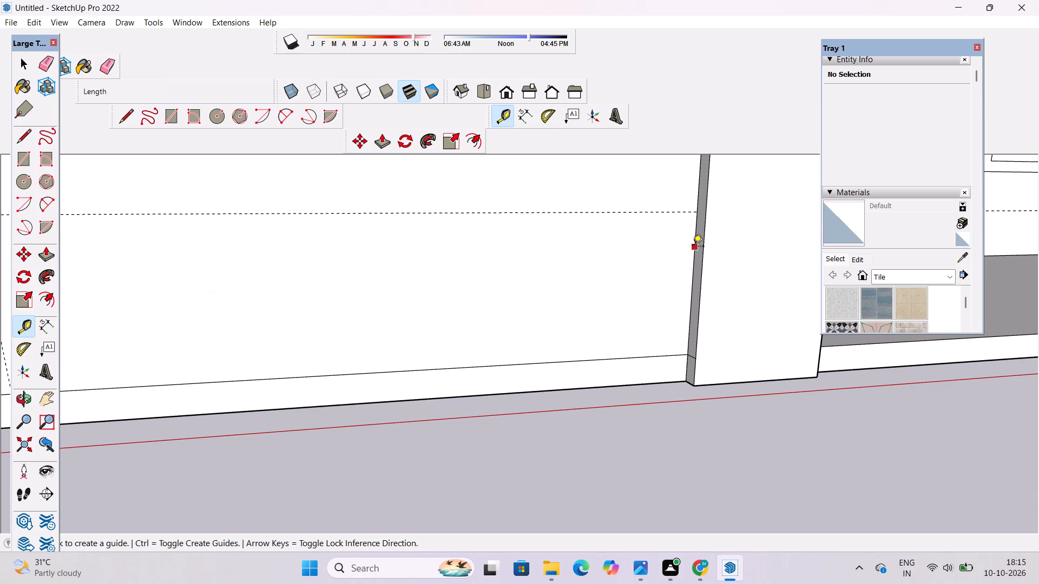
click(693, 247)
text(1.5')
key(Return)
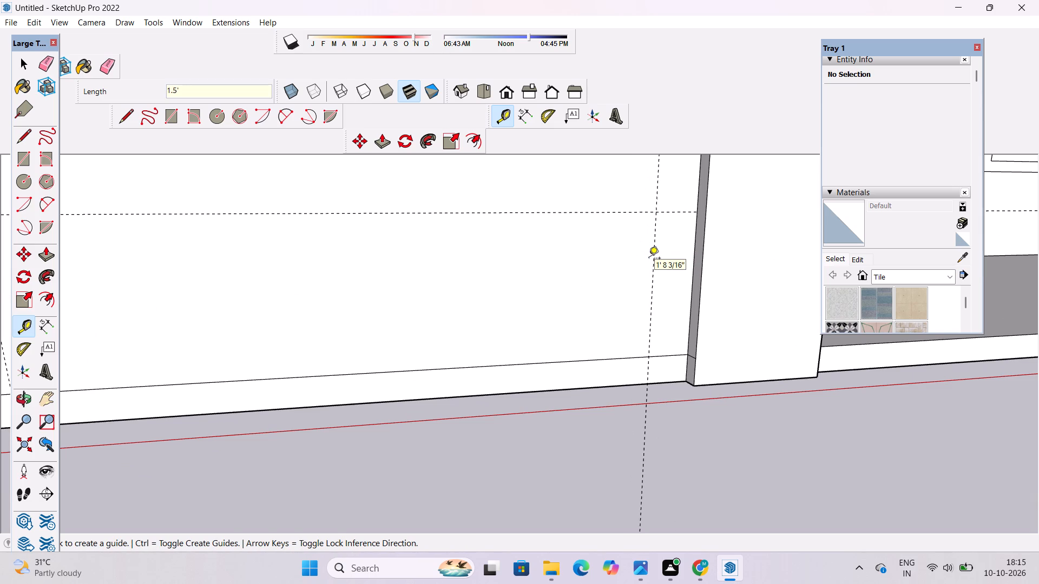
Examine the staircase with both flanking wall sections, comparing the outlined section with the new guides beside the pillar.
scroll(474, 290, down, 8)
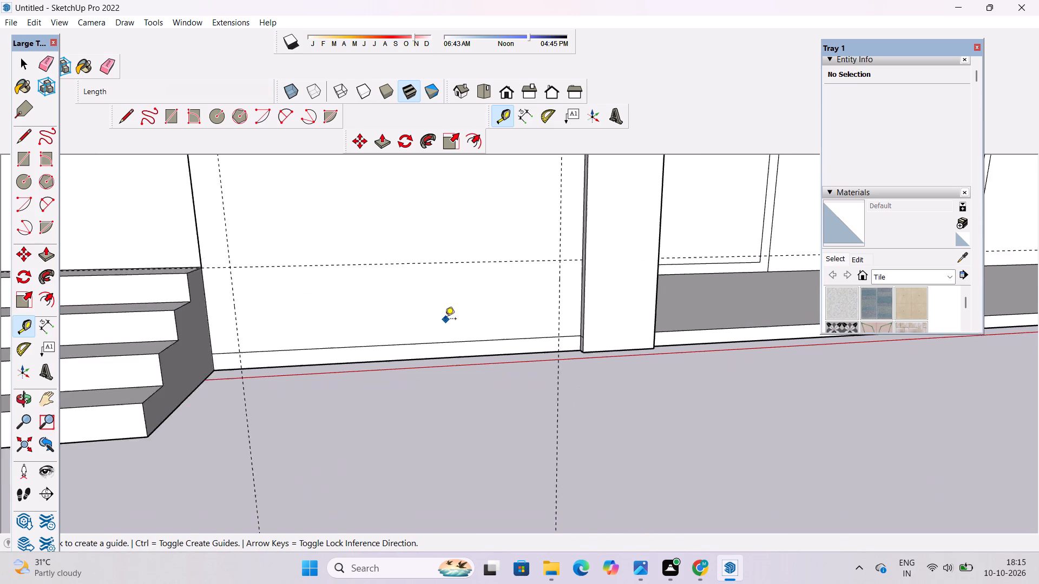
key(o)
scroll(453, 302, down, 5)
drag(466, 295, 385, 329)
scroll(406, 309, down, 6)
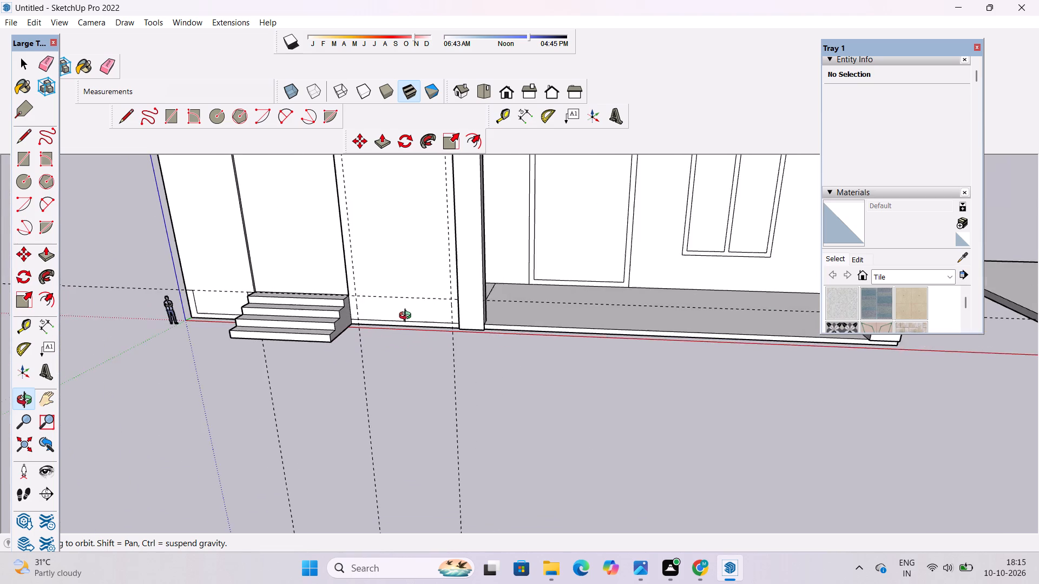
drag(327, 354, 374, 368)
scroll(372, 358, up, 4)
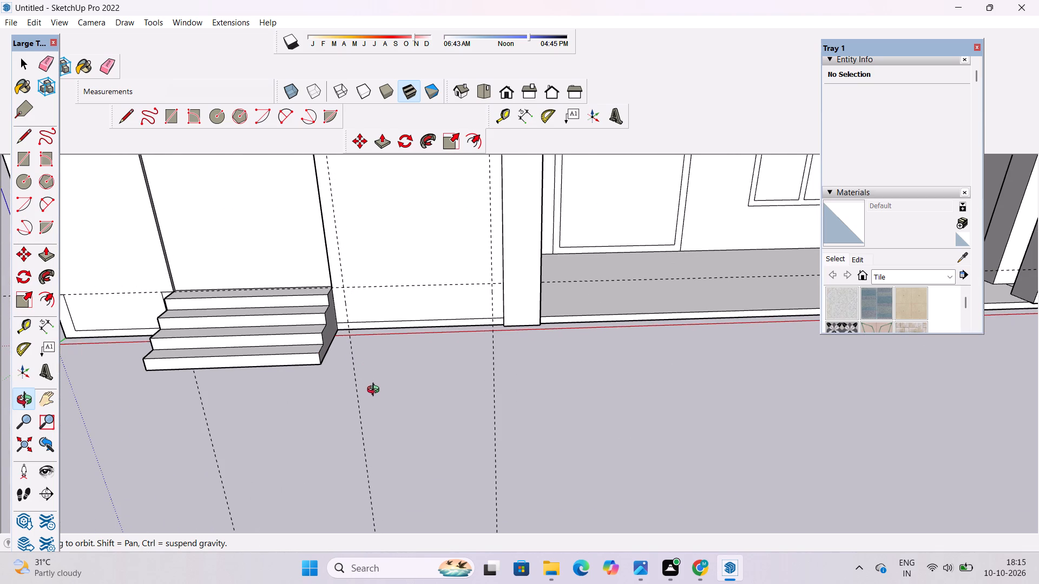
scroll(391, 405, down, 3)
shift+drag(307, 415, 412, 423)
scroll(277, 374, up, 3)
shift+drag(265, 374, 371, 420)
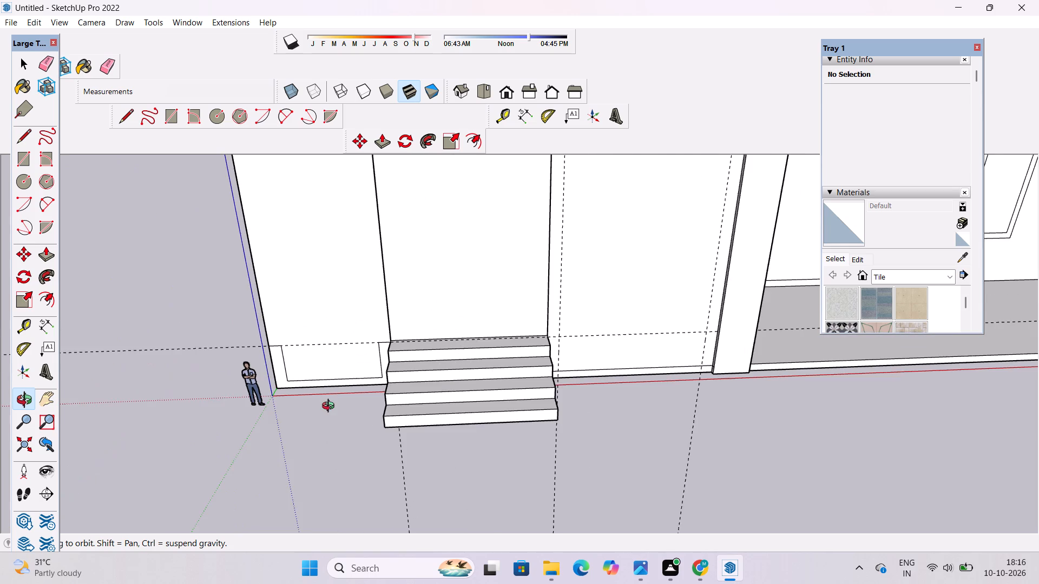
scroll(325, 406, up, 1)
shift+drag(373, 394, 312, 396)
drag(551, 407, 542, 396)
drag(522, 394, 452, 397)
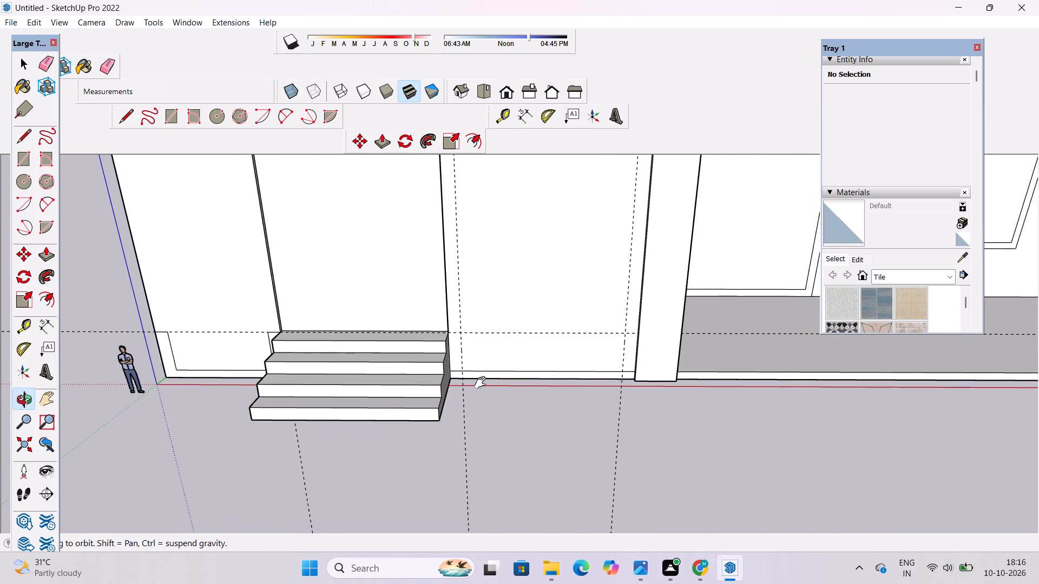
shift+scroll(509, 371, down, 1)
shift+scroll(514, 370, up, 6)
shift+drag(514, 370, 517, 380)
click(507, 389)
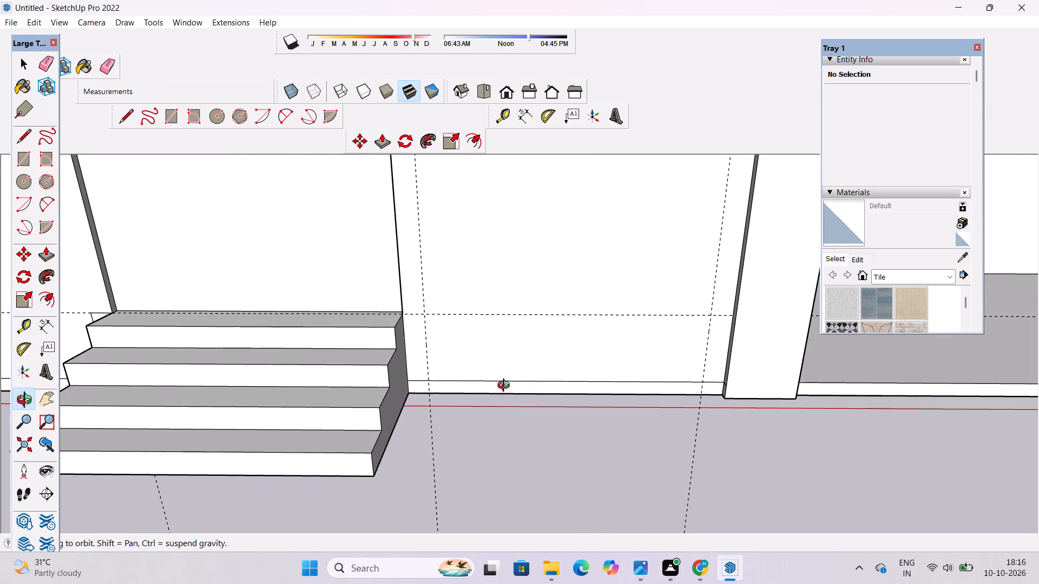
Draw a 1.5' line from the top tread's corner along the horizontal guide, continuing 5' down the vertical guide to the base line.
key(l)
scroll(427, 331, up, 1)
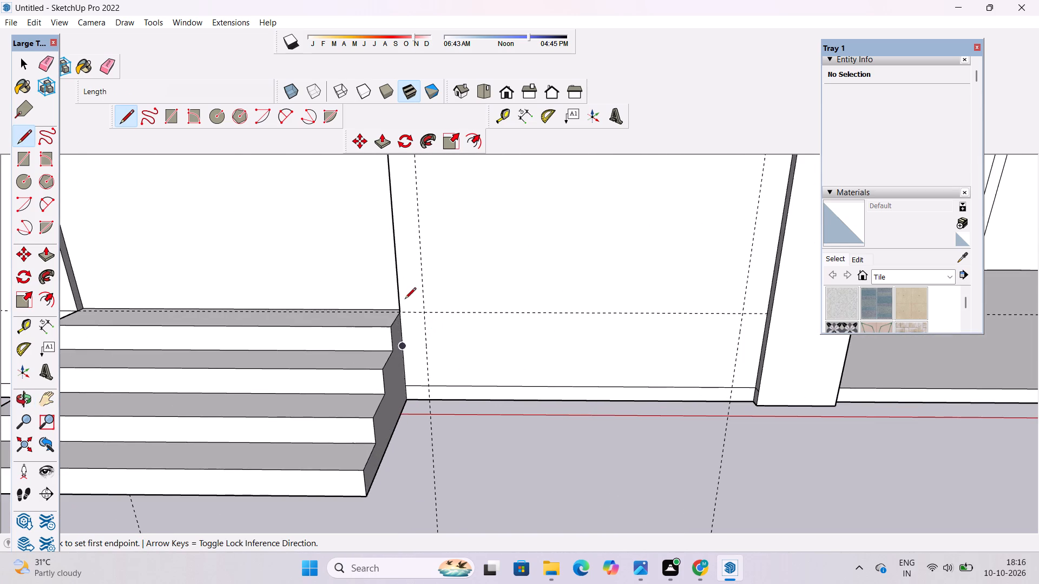
scroll(406, 307, up, 9)
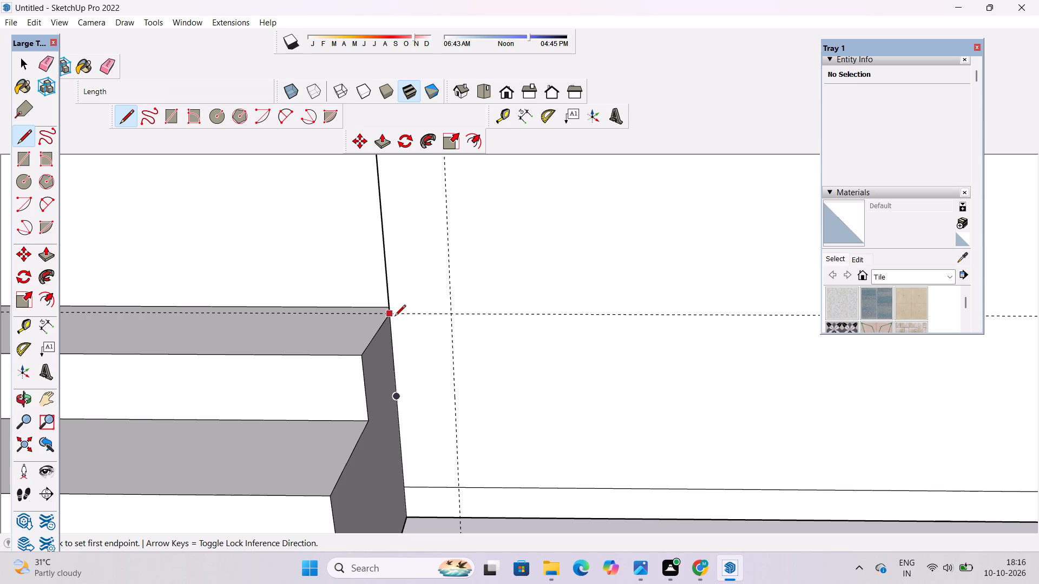
click(389, 317)
click(452, 312)
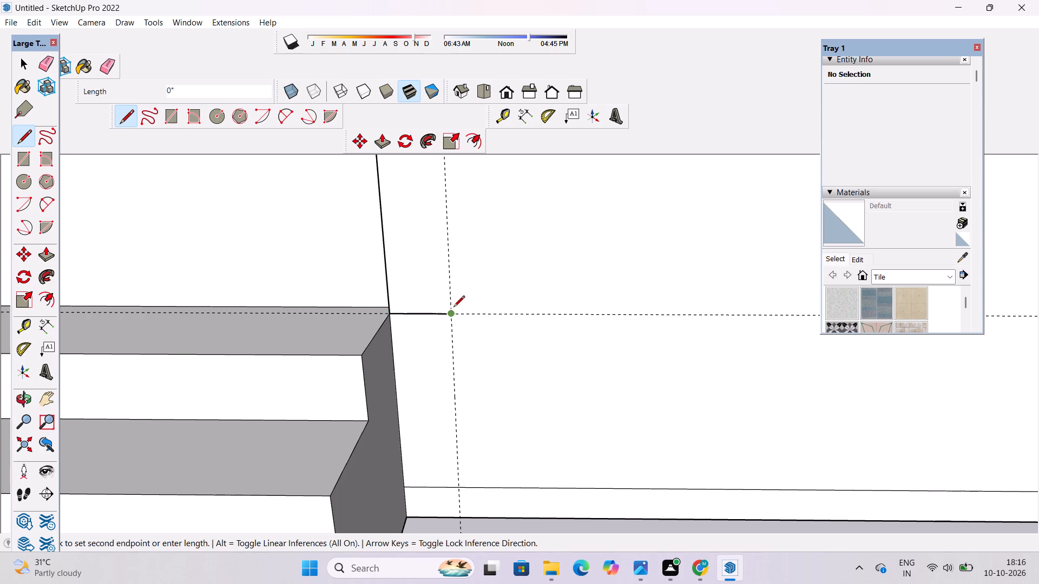
scroll(453, 308, down, 6)
scroll(463, 416, up, 2)
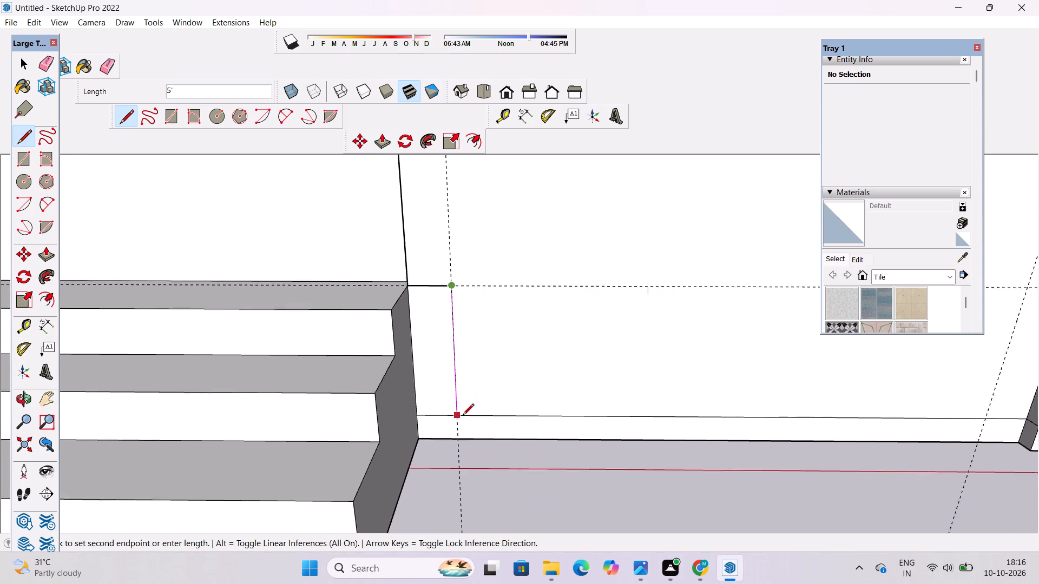
scroll(463, 416, up, 1)
click(456, 416)
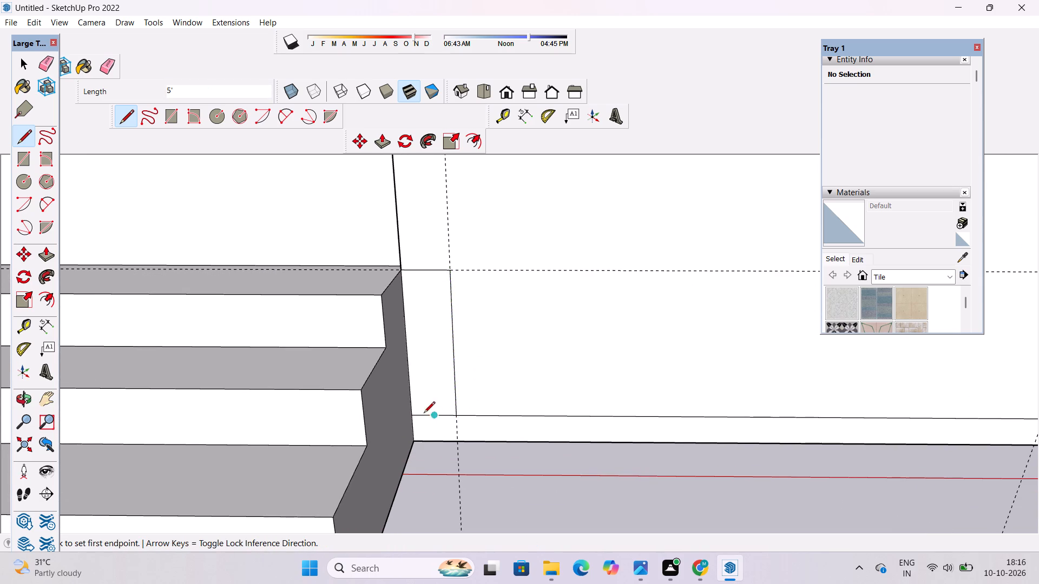
Draw a 1' 6" line from the pillar edge along the horizontal guide, continuing 5' down the vertical guide to the base line.
scroll(391, 400, down, 9)
scroll(704, 327, up, 3)
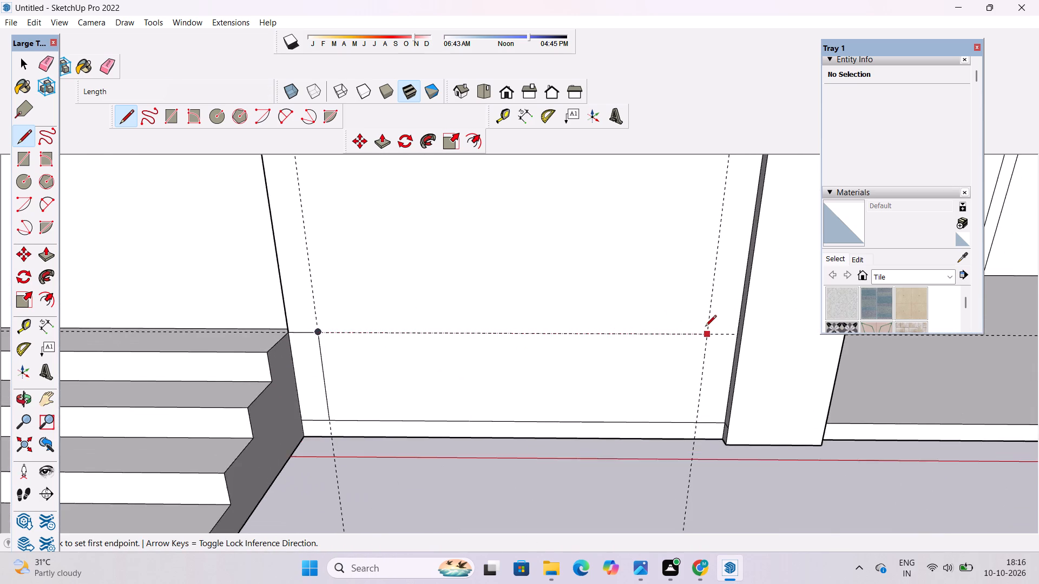
scroll(705, 327, up, 5)
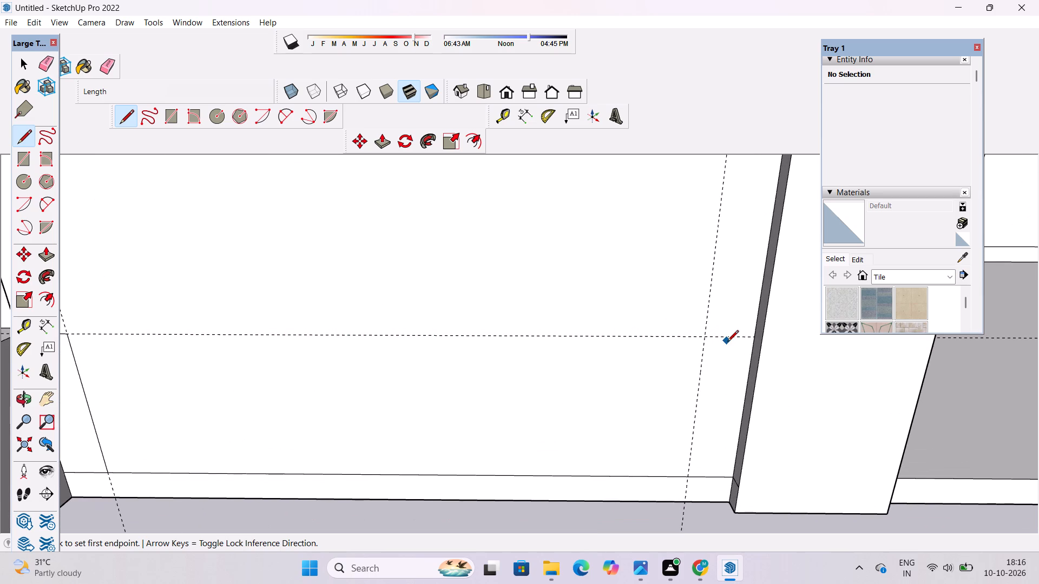
scroll(727, 343, up, 7)
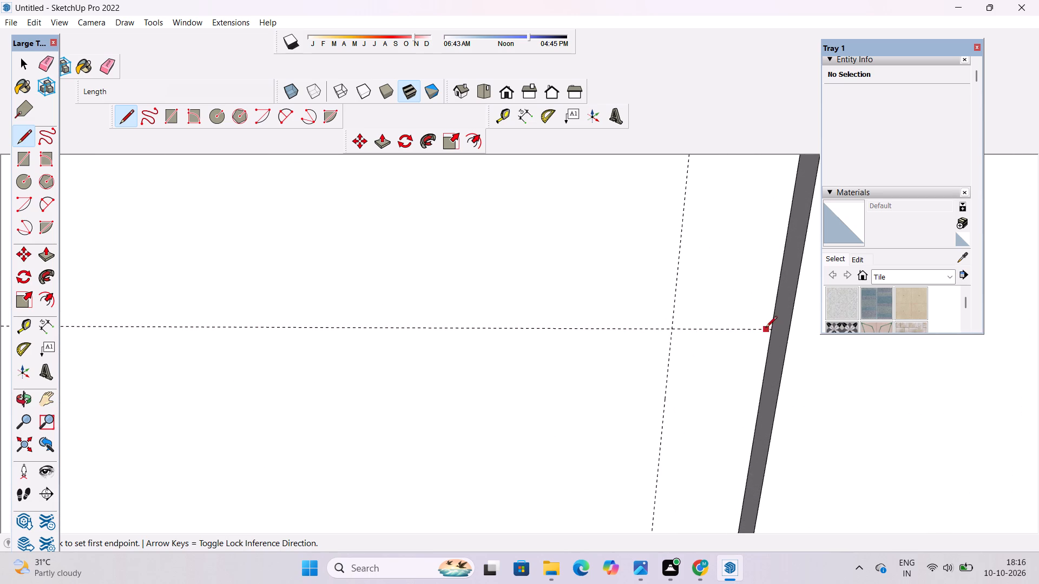
click(773, 330)
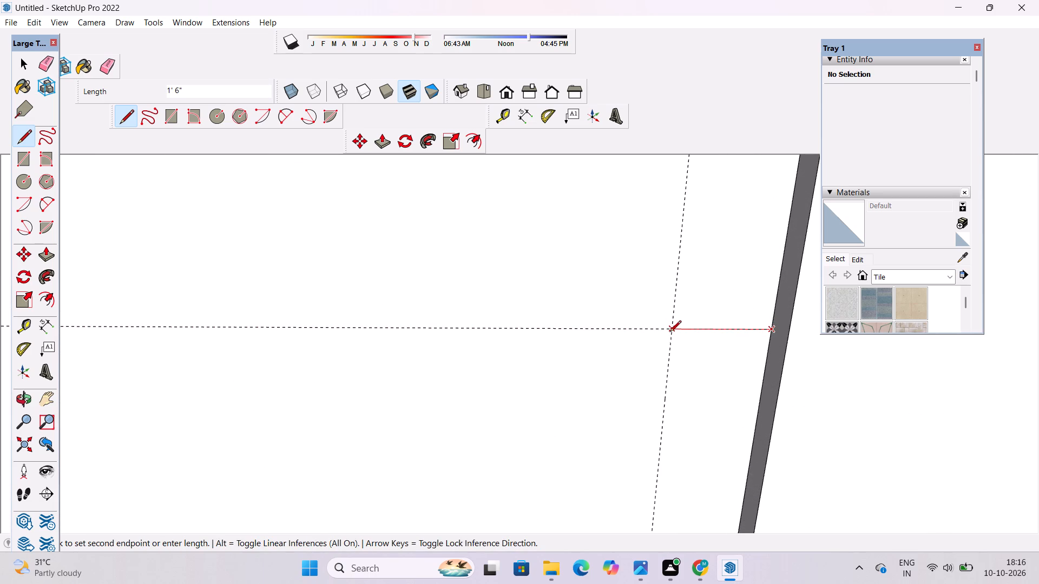
click(669, 331)
scroll(637, 300, down, 10)
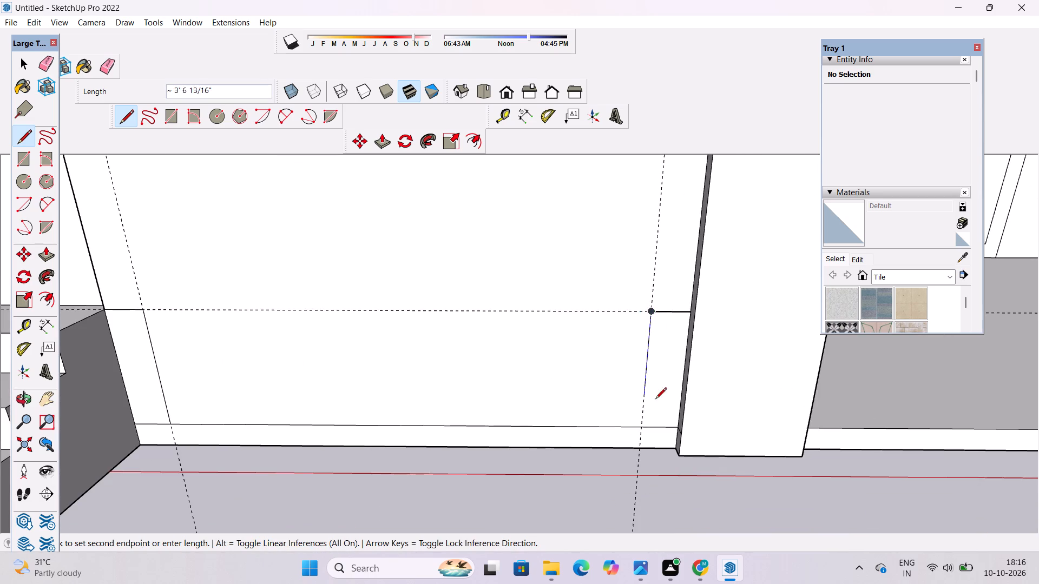
scroll(654, 416, up, 5)
click(632, 434)
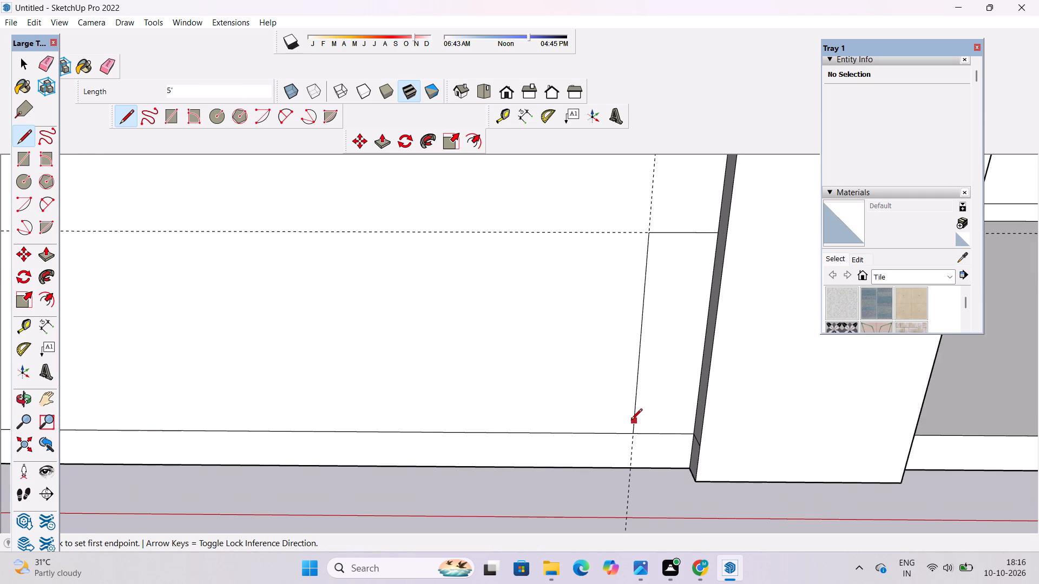
key(space)
Erase the horizontal guide, both vertical guides on the pillar-side wall section and the remaining guide in front of the staircase.
text(o)
scroll(570, 385, down, 3)
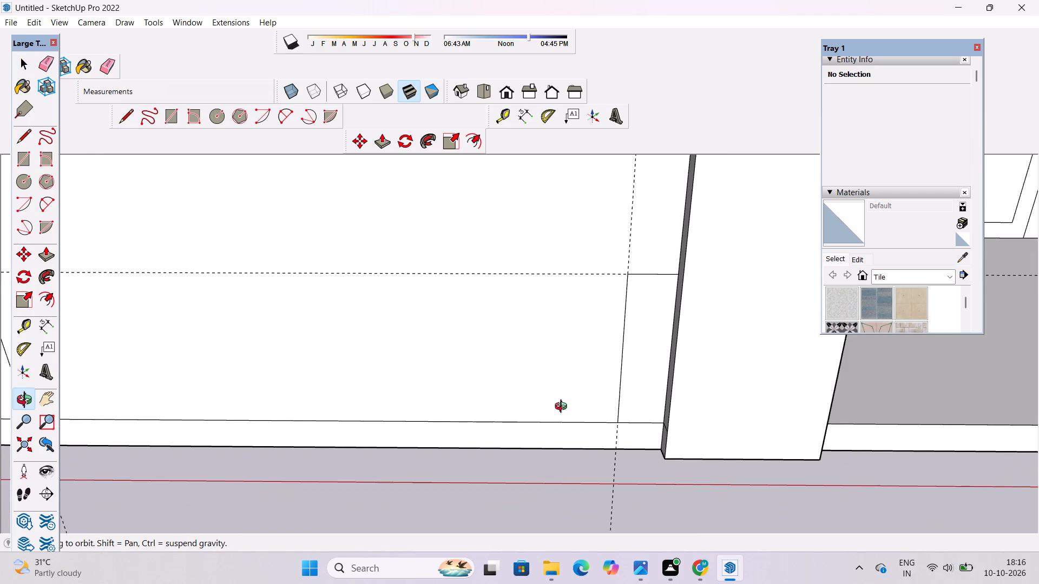
shift+drag(508, 448, 636, 456)
scroll(576, 417, down, 5)
drag(504, 457, 533, 429)
scroll(527, 422, down, 3)
shift+drag(525, 420, 542, 451)
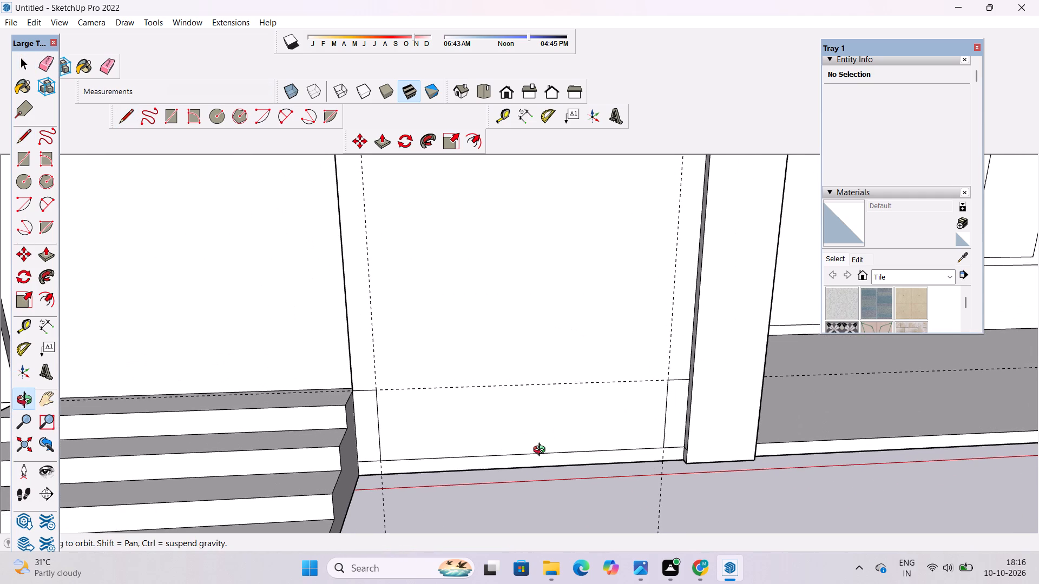
drag(542, 451, 542, 442)
key(e)
drag(388, 268, 380, 307)
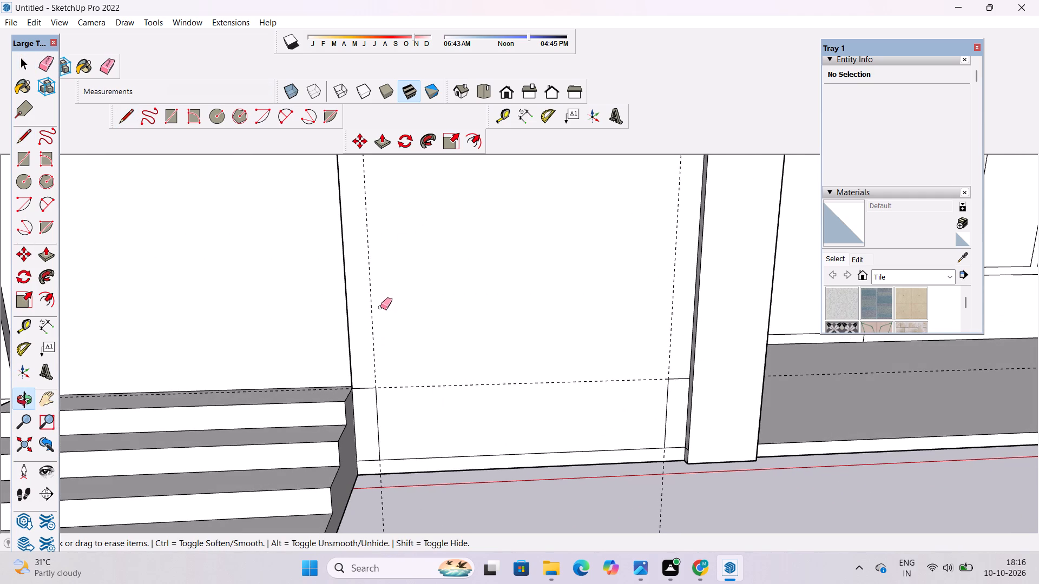
drag(380, 307, 371, 348)
drag(465, 326, 478, 394)
scroll(646, 290, up, 2)
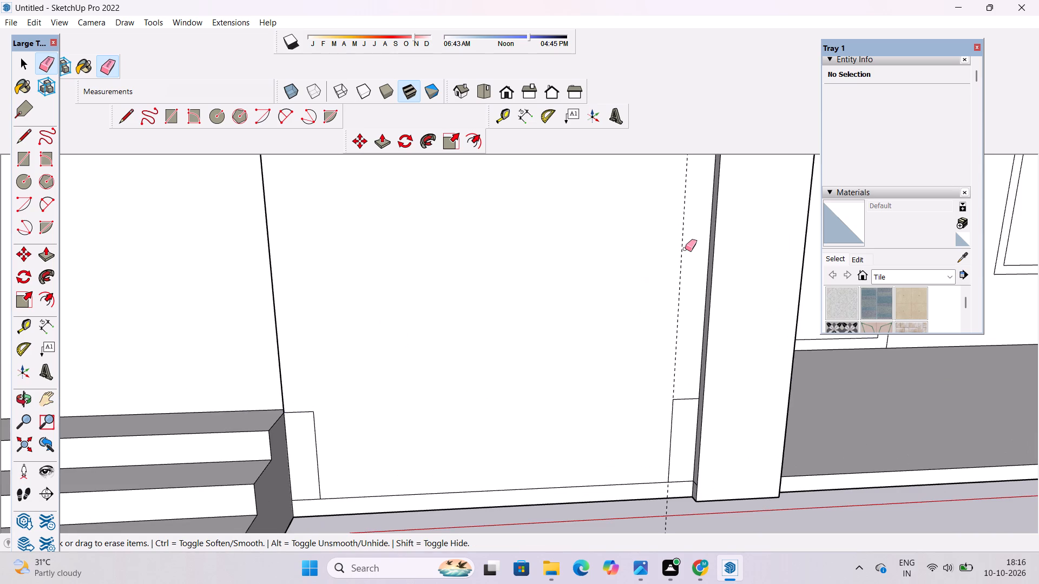
drag(685, 249, 660, 280)
scroll(544, 281, down, 9)
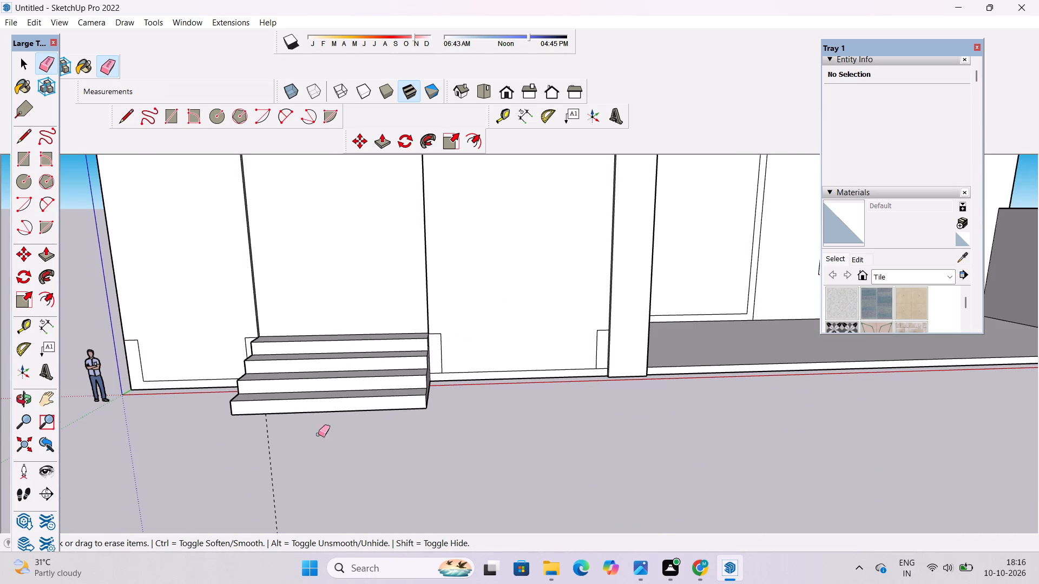
drag(305, 448, 266, 463)
key(space)
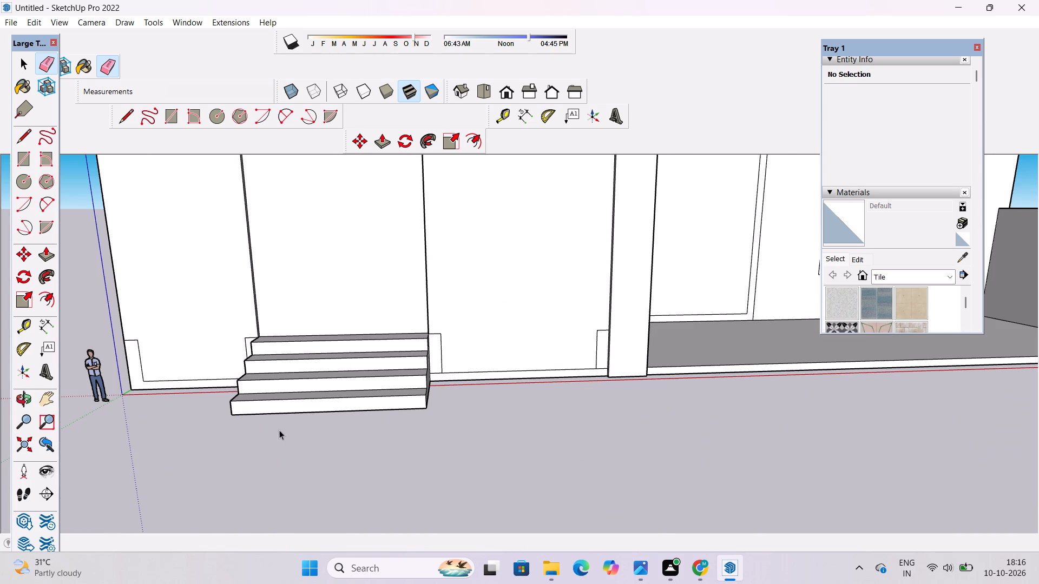
Examine the base outlines on both walls flanking the staircase, ending at the base line of the pillar-side section.
key(o)
scroll(321, 344, down, 3)
drag(332, 348, 444, 360)
scroll(465, 330, up, 1)
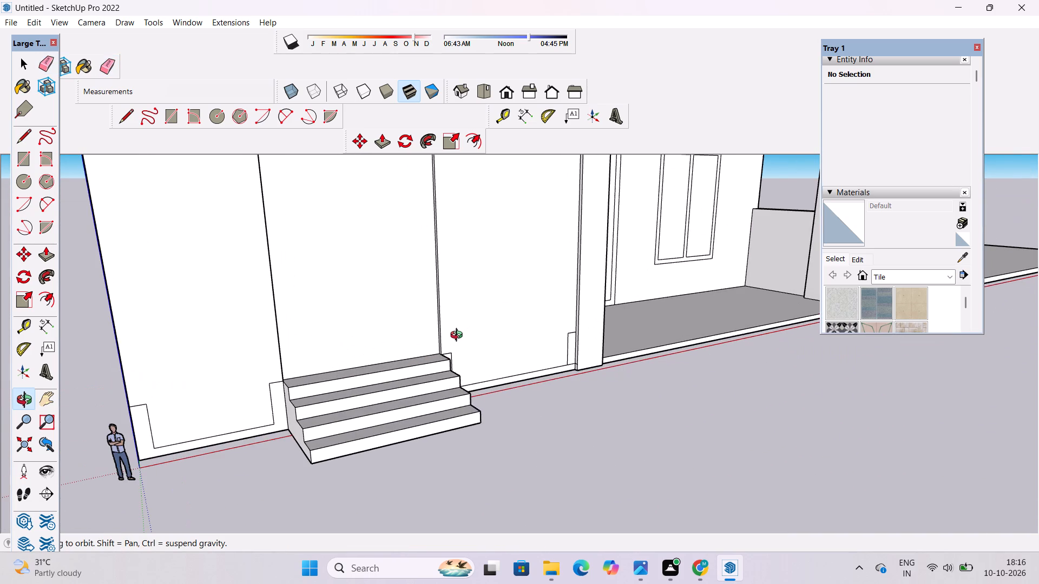
scroll(459, 336, up, 3)
scroll(514, 336, up, 3)
shift+drag(517, 336, 508, 352)
shift+drag(503, 360, 449, 369)
scroll(446, 370, down, 5)
drag(455, 417, 515, 418)
drag(514, 420, 344, 406)
scroll(341, 406, up, 8)
shift+drag(336, 402, 360, 422)
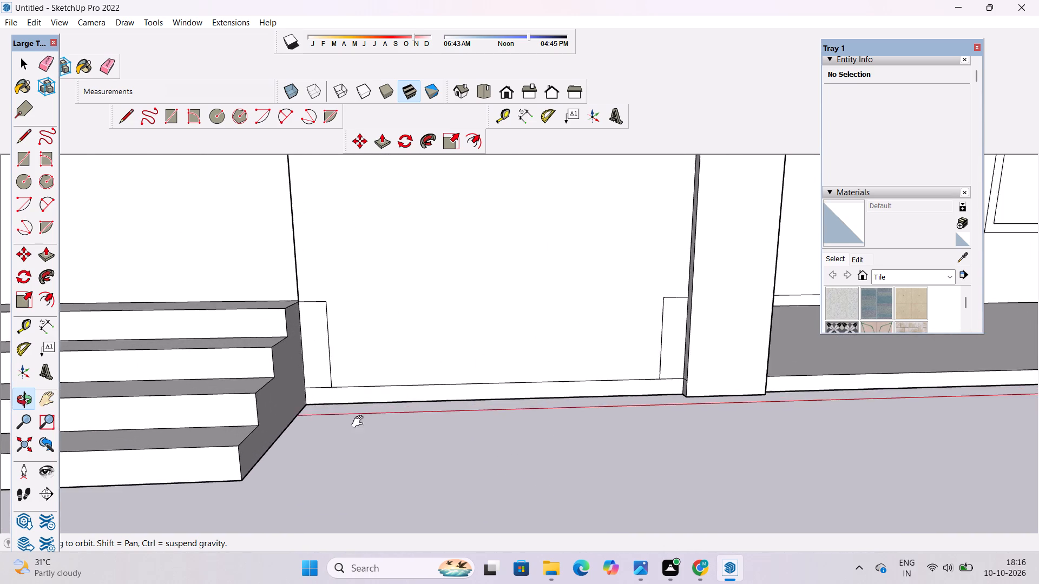
shift+drag(360, 422, 376, 436)
scroll(367, 431, up, 7)
shift+drag(363, 424, 336, 425)
shift+scroll(316, 419, down, 4)
shift+drag(320, 414, 281, 421)
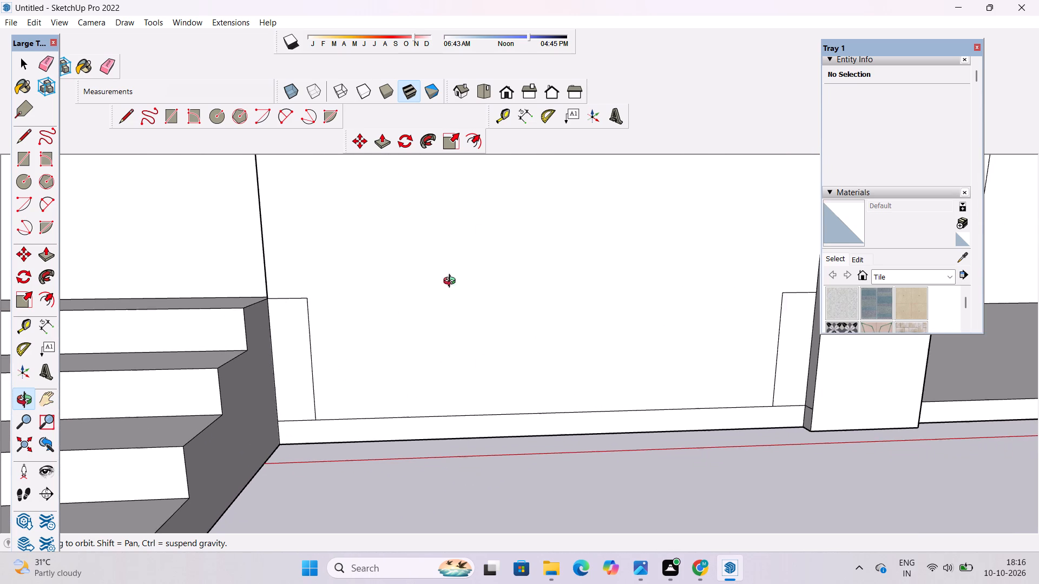
drag(376, 422, 449, 435)
drag(449, 435, 424, 450)
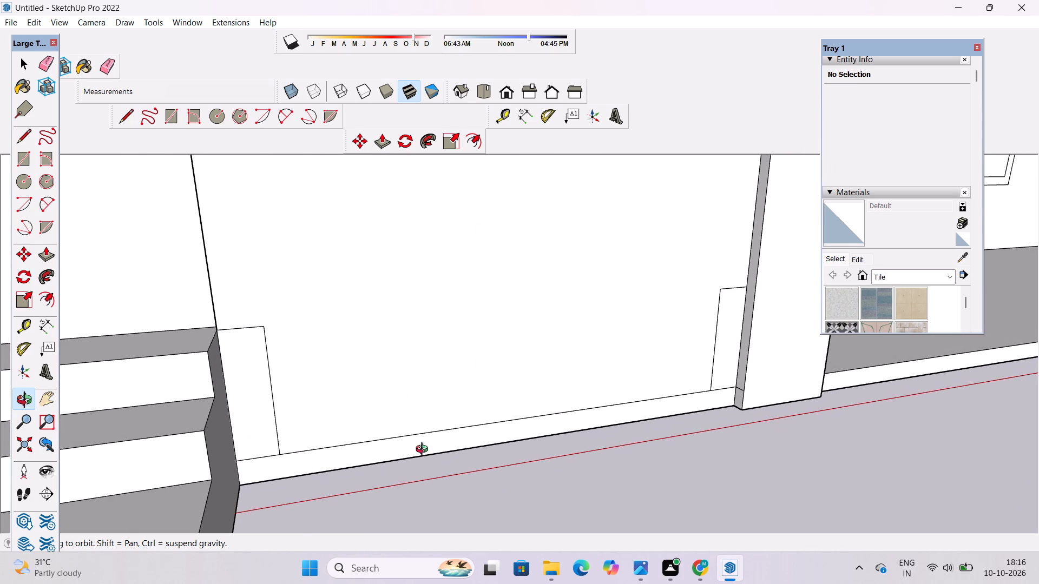
Erase the base line segments under both upright ends of the pillar-side outline and the short line on the pillar's side face.
key(e)
scroll(199, 475, up, 2)
click(272, 451)
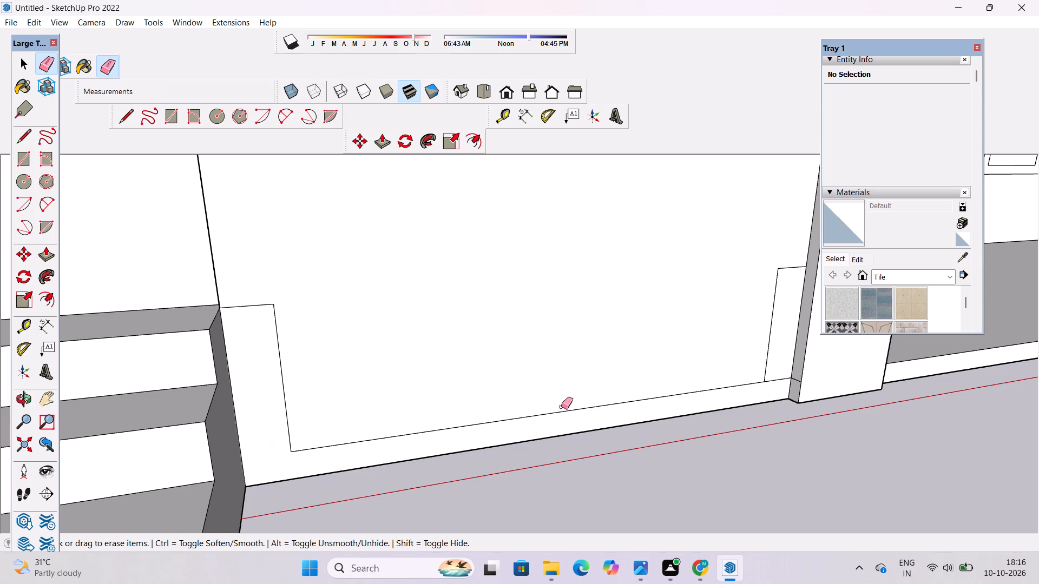
scroll(808, 365, up, 10)
drag(771, 379, 767, 388)
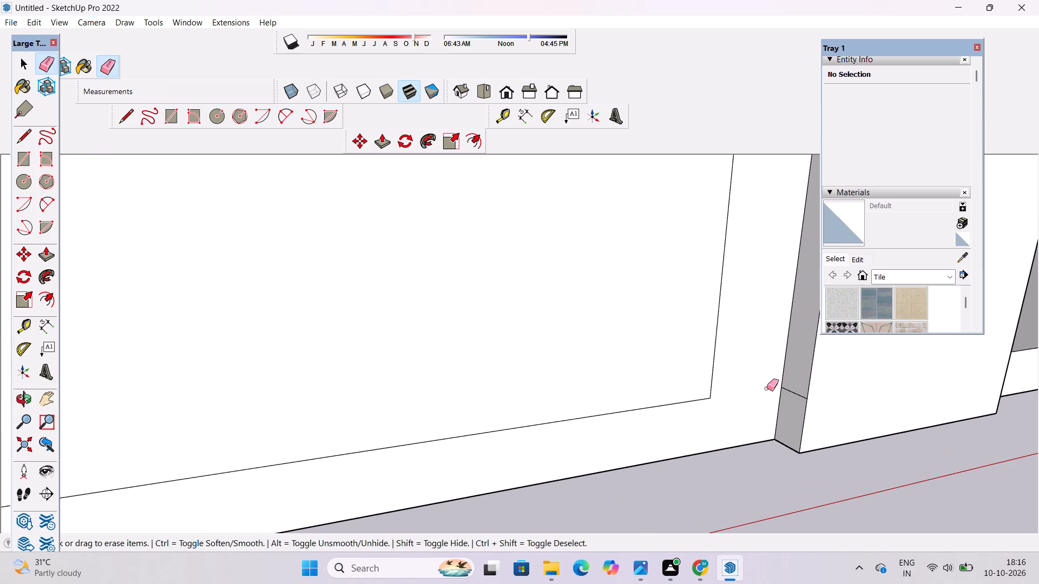
drag(794, 381, 795, 399)
scroll(716, 366, down, 19)
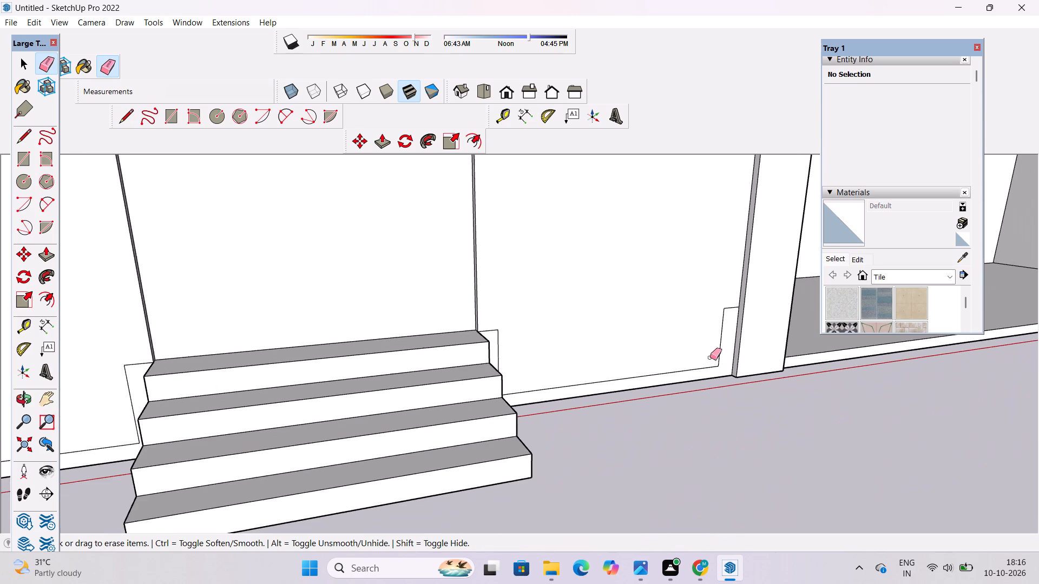
Push/Pull the base outline between the house corner and the staircase 10' 6" forward, flush with the bottom step's front.
scroll(379, 402, down, 3)
scroll(215, 455, up, 9)
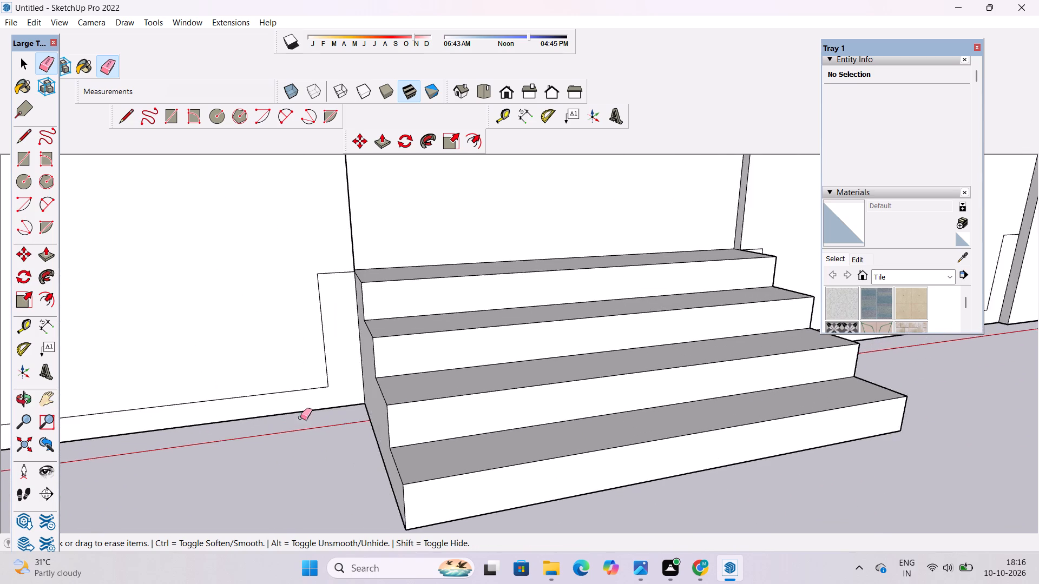
scroll(300, 417, up, 4)
scroll(309, 414, down, 11)
key(o)
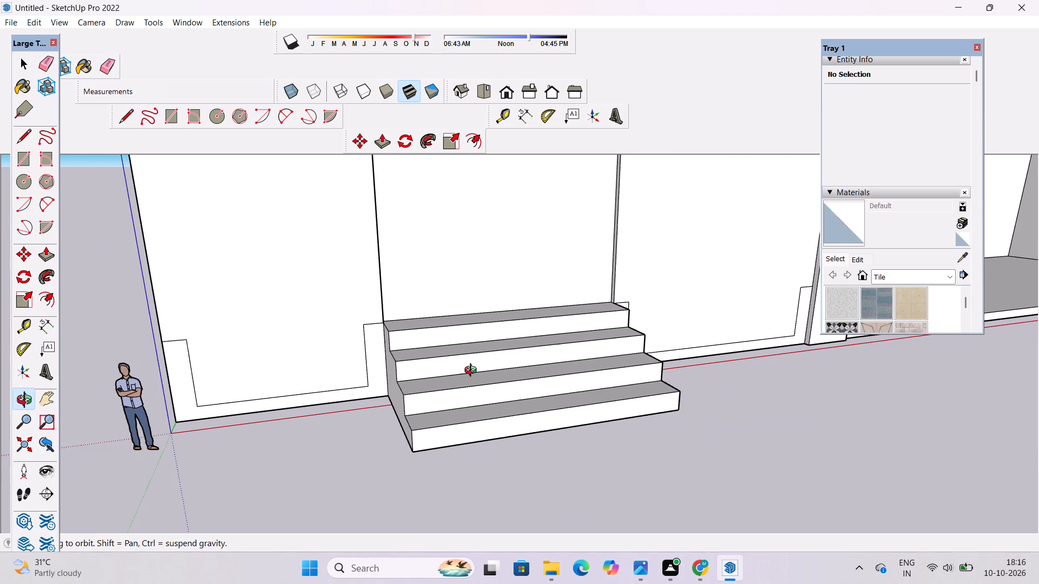
scroll(450, 356, down, 5)
drag(337, 431, 420, 437)
drag(420, 437, 409, 397)
scroll(369, 393, down, 4)
drag(369, 393, 402, 452)
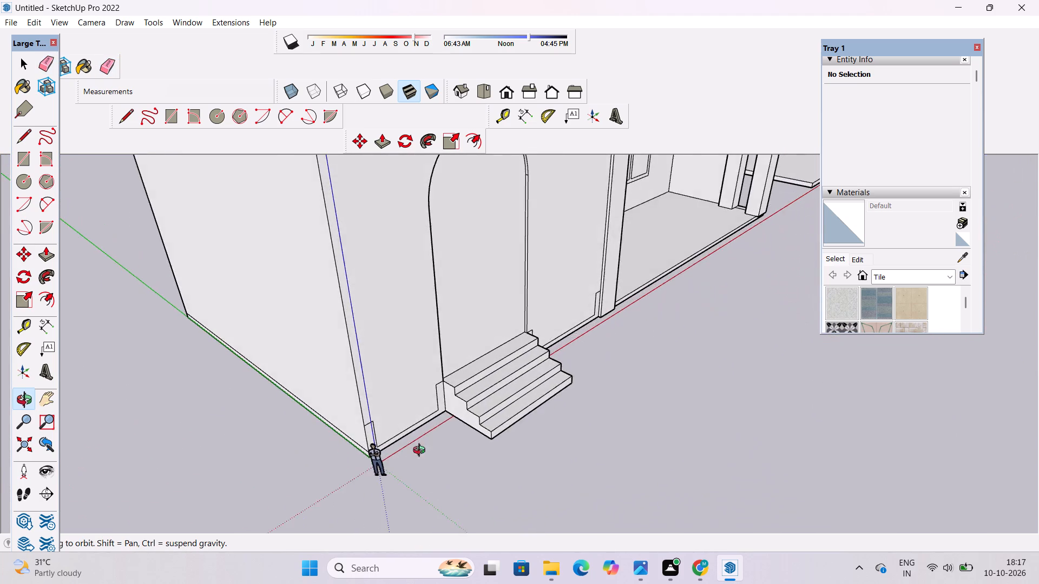
scroll(451, 442, up, 4)
shift+drag(442, 420, 361, 406)
drag(360, 405, 415, 417)
drag(415, 417, 405, 388)
drag(404, 387, 429, 374)
key(p)
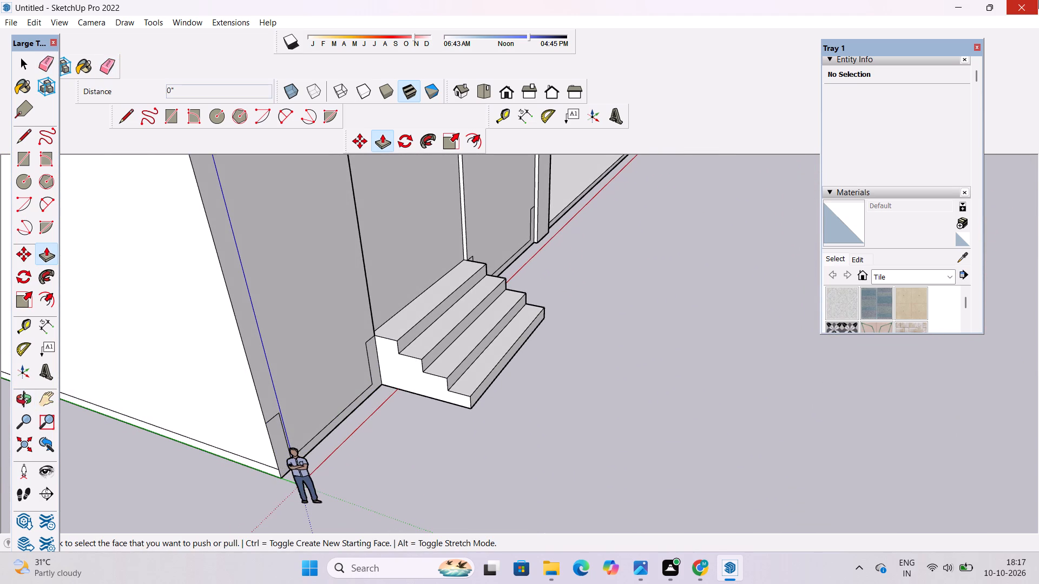
scroll(250, 408, down, 3)
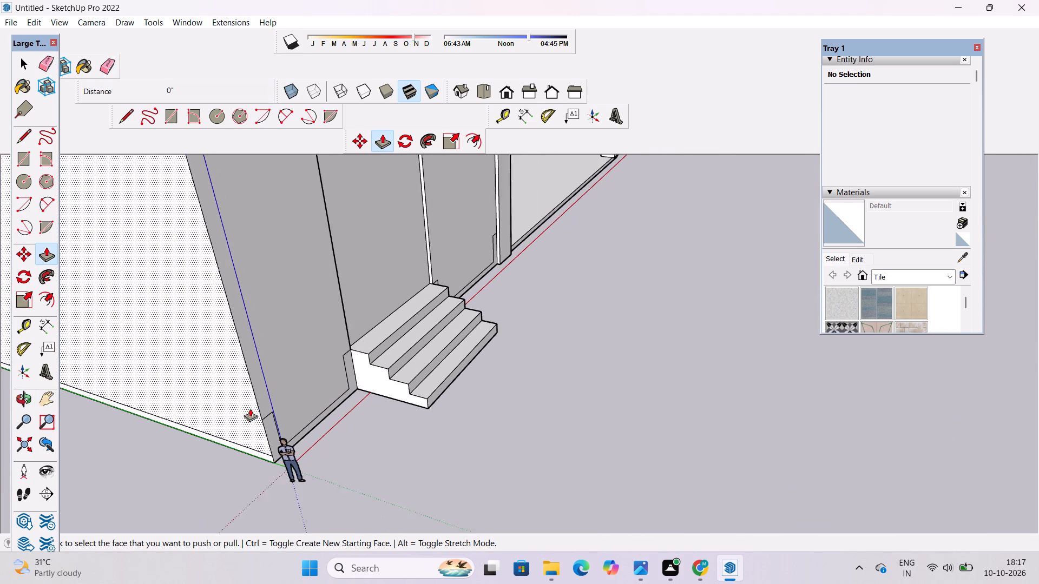
scroll(250, 408, down, 1)
scroll(272, 458, up, 8)
click(275, 430)
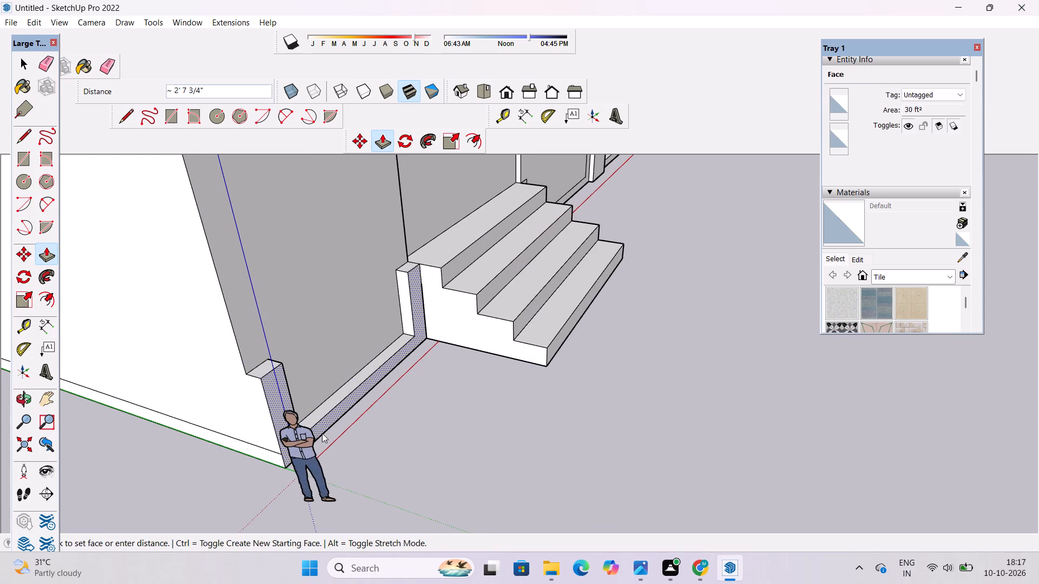
scroll(359, 432, down, 3)
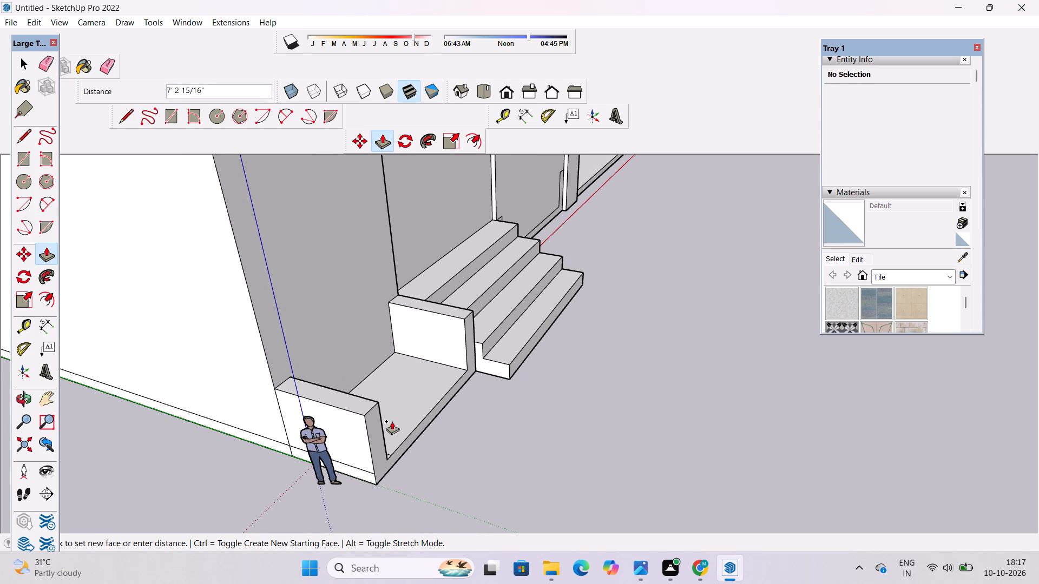
click(584, 286)
scroll(313, 530, down, 4)
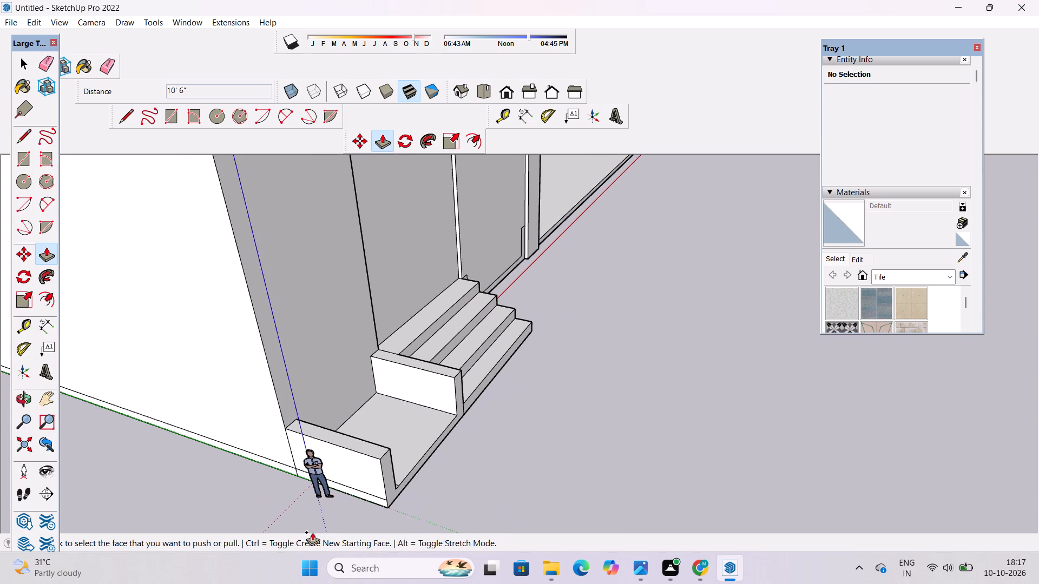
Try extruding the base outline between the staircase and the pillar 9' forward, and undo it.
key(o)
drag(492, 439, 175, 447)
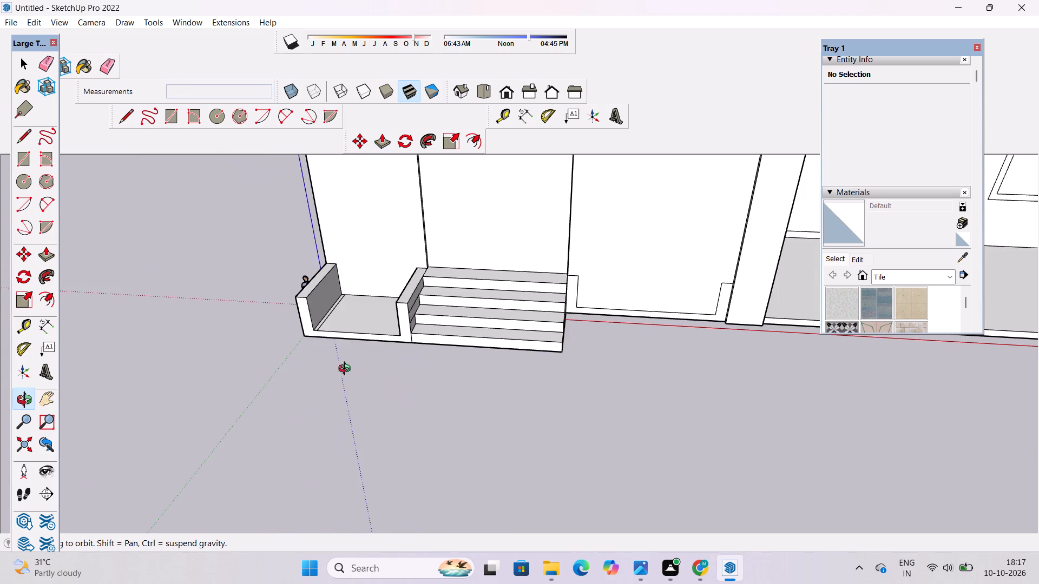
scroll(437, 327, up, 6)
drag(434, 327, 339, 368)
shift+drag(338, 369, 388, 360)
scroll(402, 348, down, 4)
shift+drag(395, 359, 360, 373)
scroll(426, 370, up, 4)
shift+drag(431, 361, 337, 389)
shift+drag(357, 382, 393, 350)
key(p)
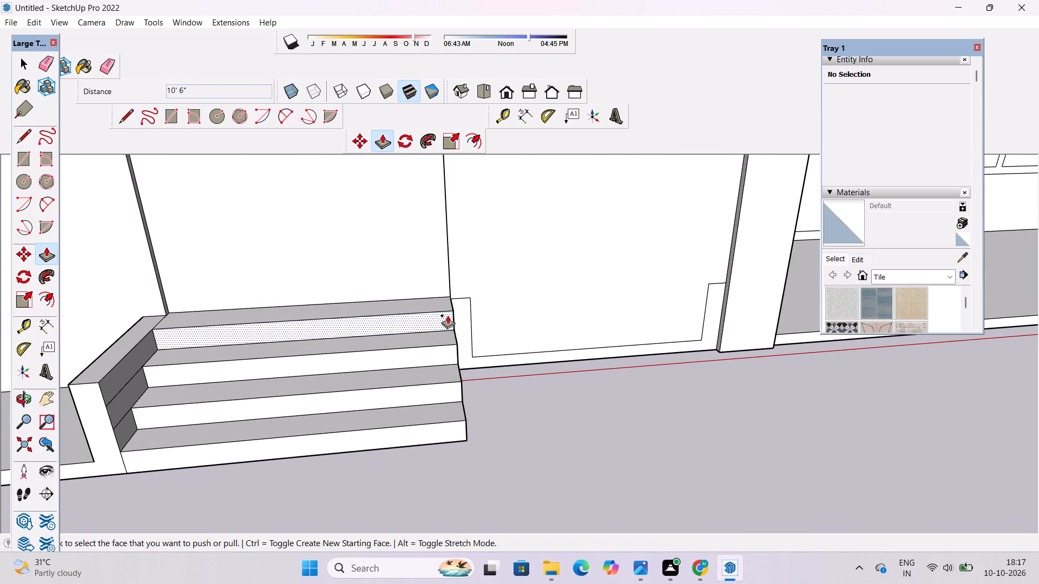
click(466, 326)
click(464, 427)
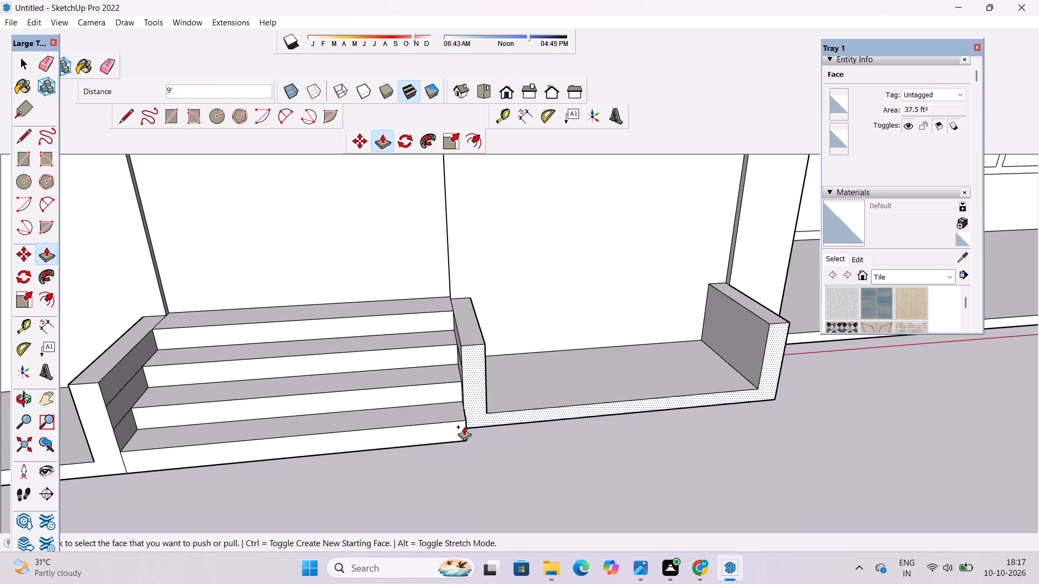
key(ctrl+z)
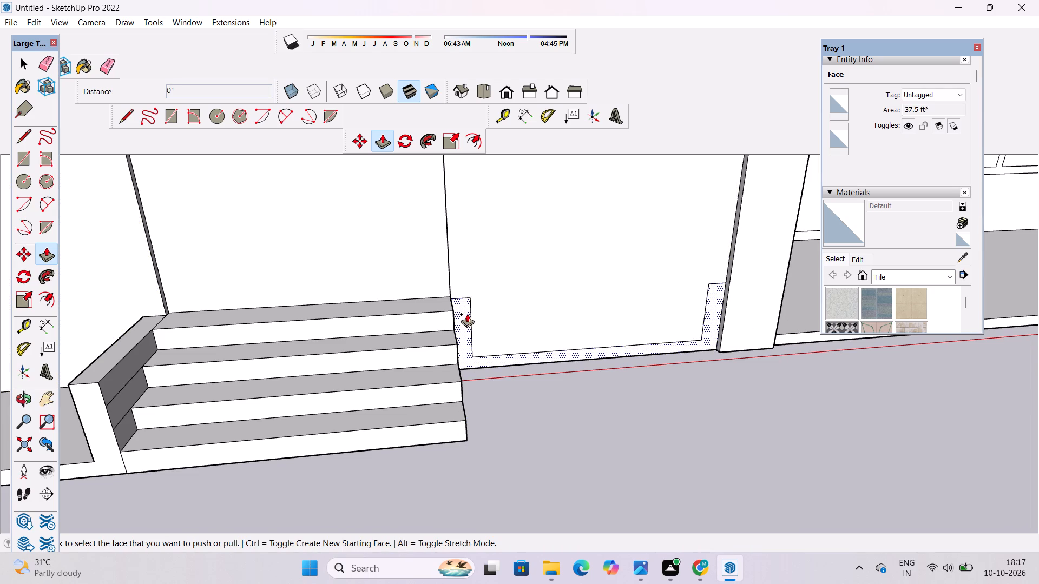
Push/Pull the base outline between the staircase and the pillar 10' 6" forward, flush with the bottom step's front.
click(467, 314)
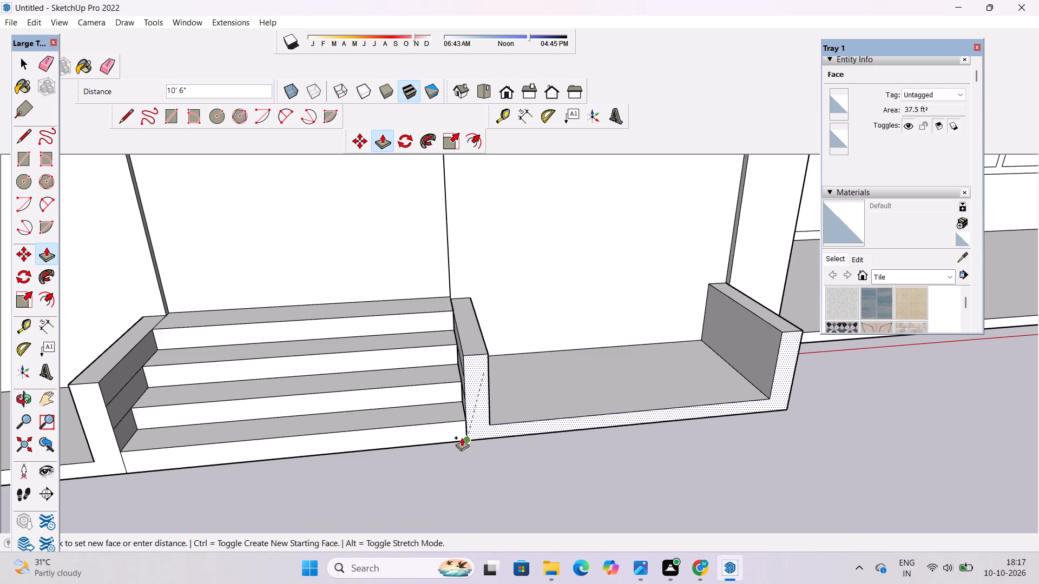
click(462, 437)
key(space)
Erase the leftover lines on the inner faces of both side walls flanking the steps.
key(o)
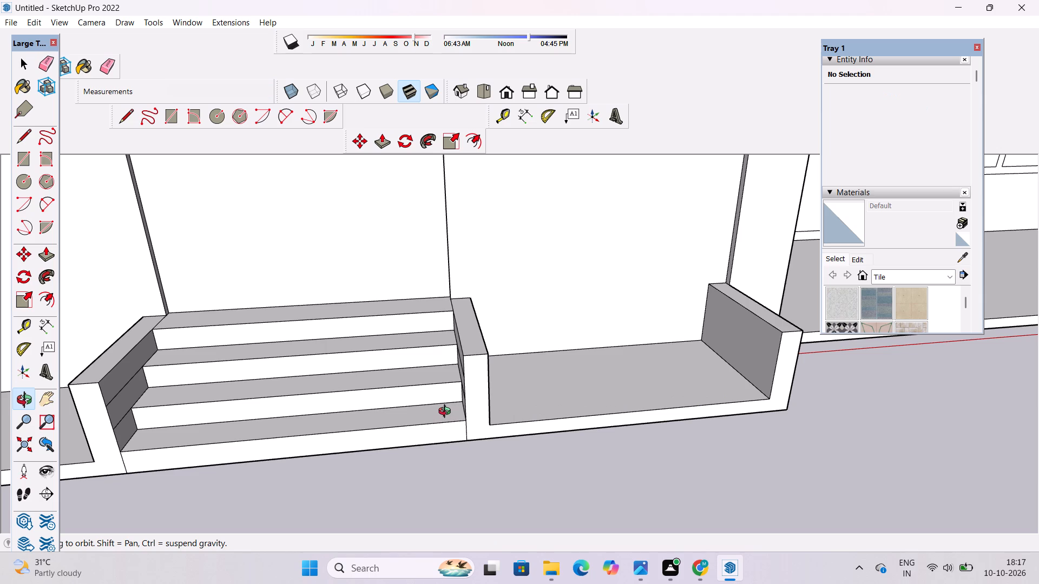
scroll(429, 405, down, 4)
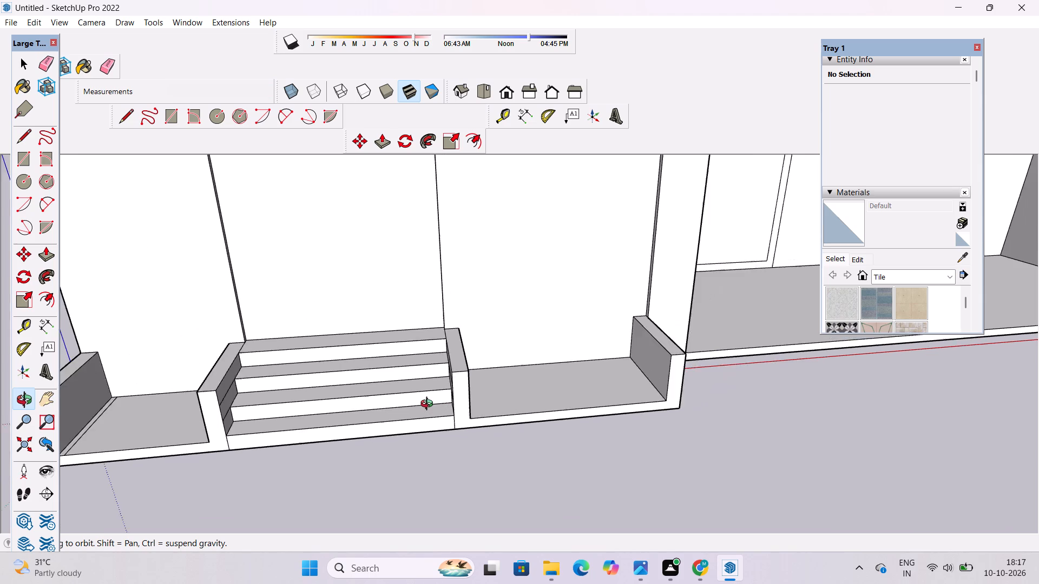
shift+drag(421, 408, 441, 414)
scroll(282, 428, up, 9)
shift+drag(281, 415, 317, 468)
drag(274, 477, 245, 456)
scroll(235, 435, up, 2)
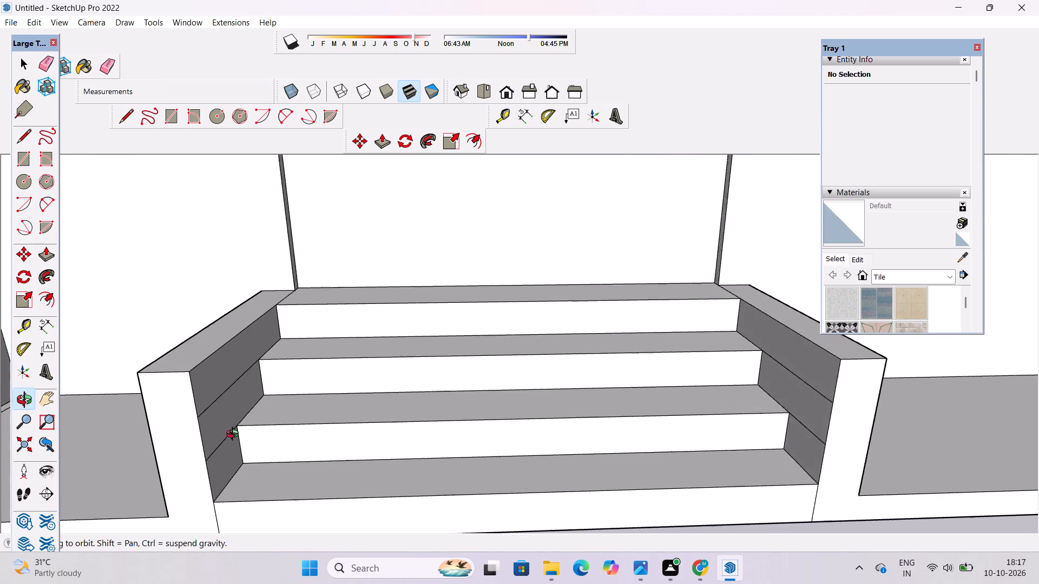
scroll(235, 435, up, 2)
shift+drag(235, 432, 260, 455)
drag(253, 457, 241, 447)
key(e)
scroll(230, 417, up, 4)
drag(225, 368, 238, 485)
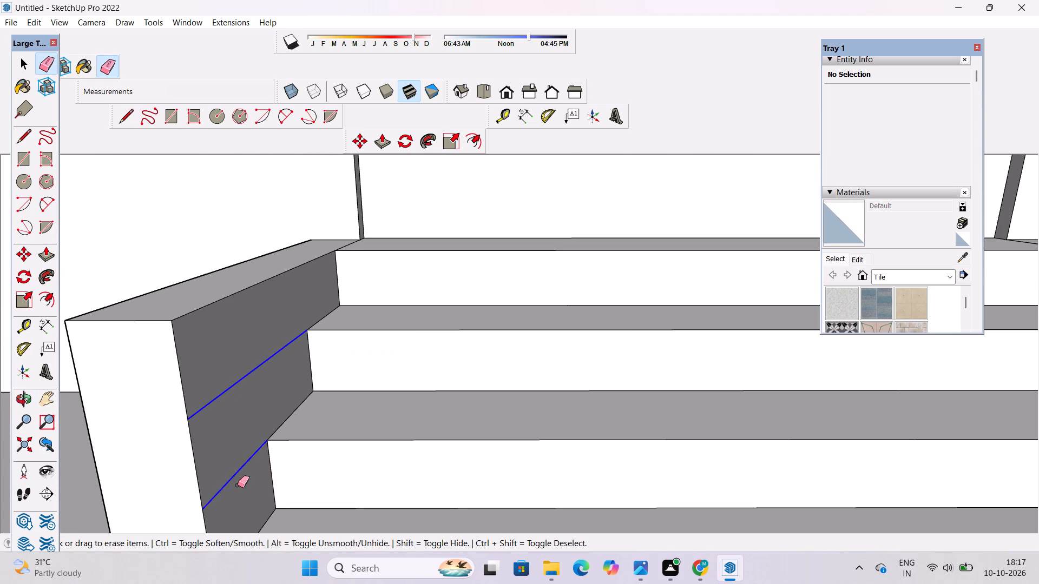
drag(238, 485, 233, 473)
scroll(201, 384, down, 10)
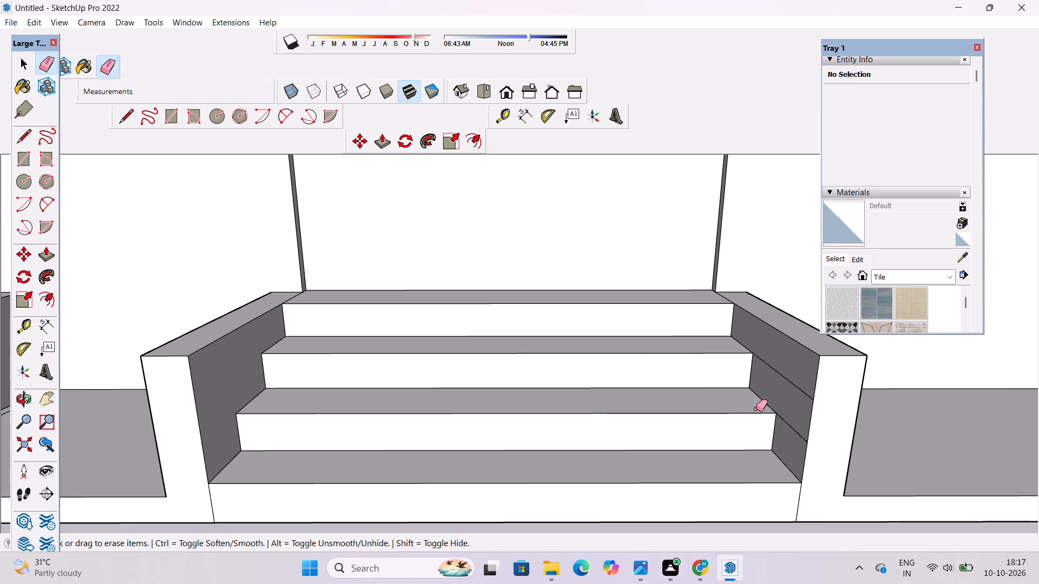
drag(742, 359, 753, 430)
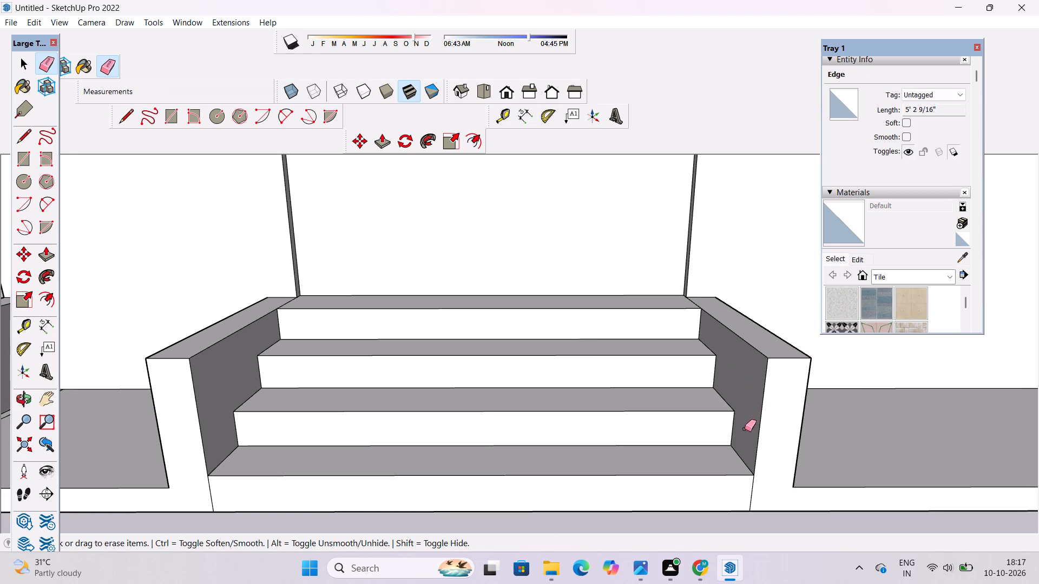
Erase the leftover line along the outer wall on the floor of the trough at the house corner.
key(o)
scroll(582, 420, down, 13)
scroll(360, 466, up, 4)
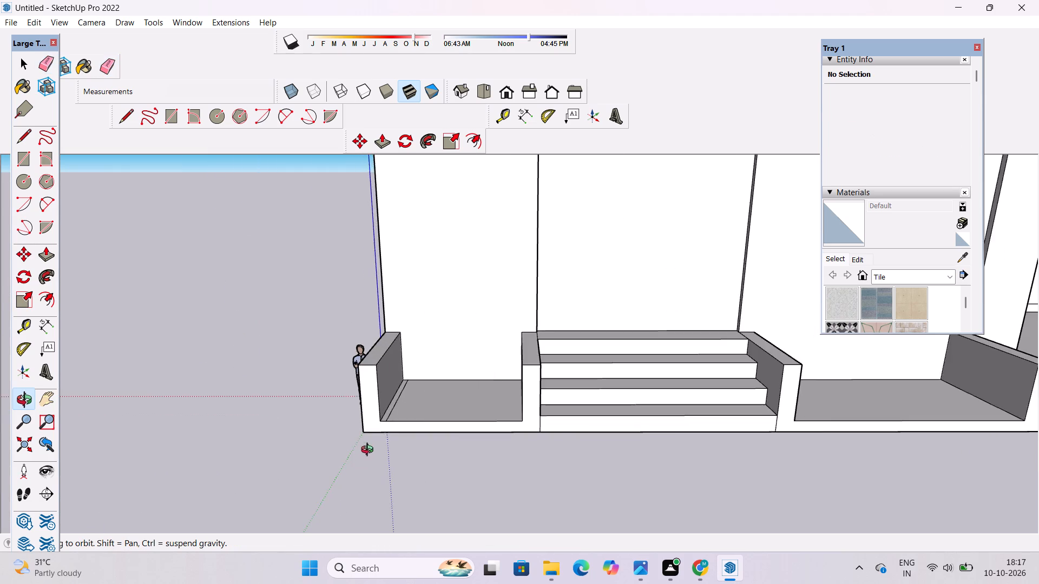
scroll(370, 451, up, 7)
drag(369, 433, 411, 528)
scroll(339, 467, up, 6)
key(e)
drag(323, 401, 308, 435)
scroll(331, 393, down, 10)
Examine the staircase and the extruded troughs flanking it from several sides, ending above the floor of the house-corner trough.
key(o)
drag(423, 516, 409, 445)
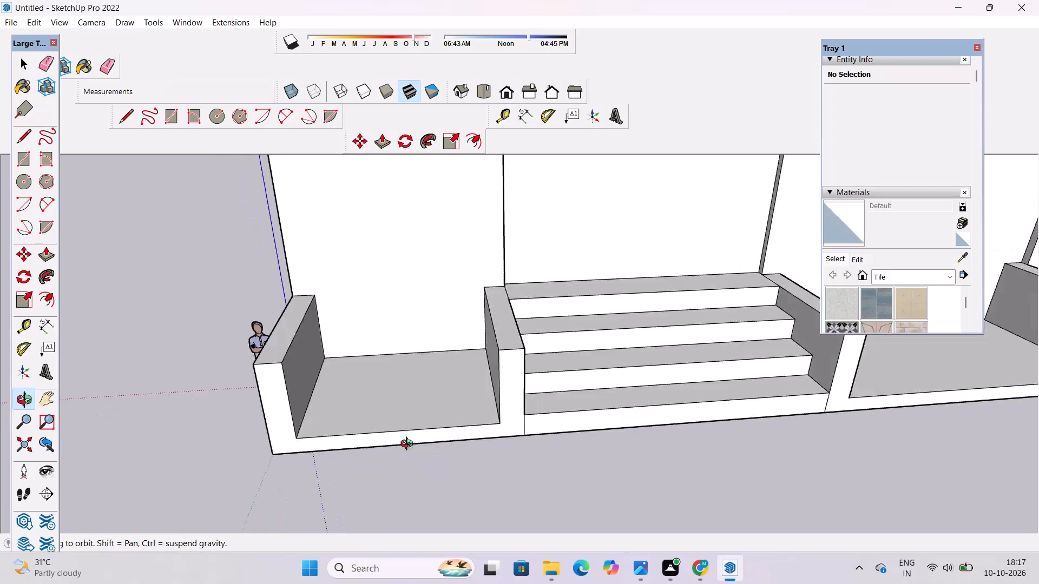
drag(409, 445, 390, 394)
scroll(299, 394, down, 5)
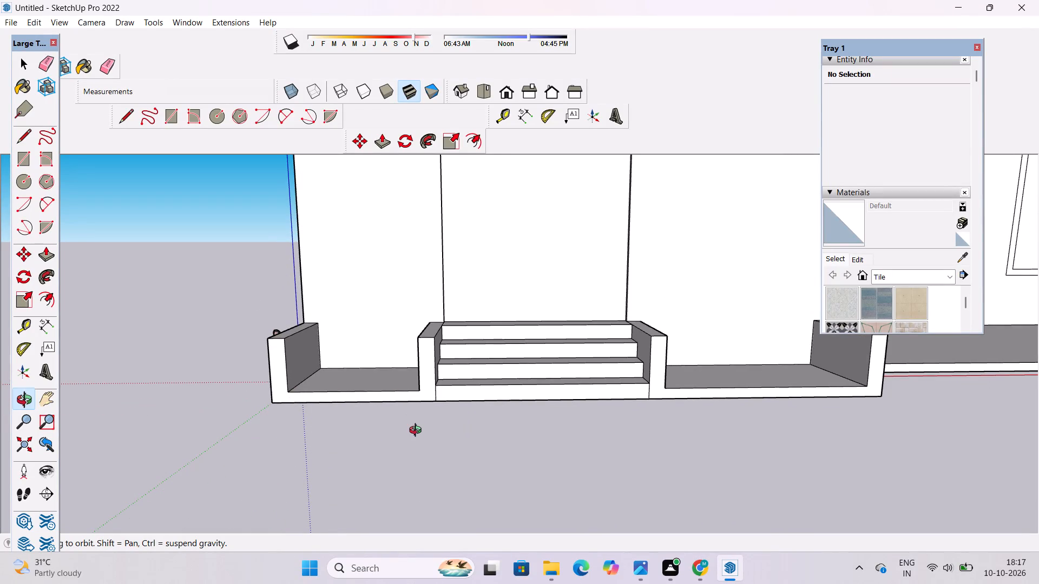
scroll(382, 386, down, 5)
drag(1038, 346, 693, 381)
drag(828, 387, 755, 400)
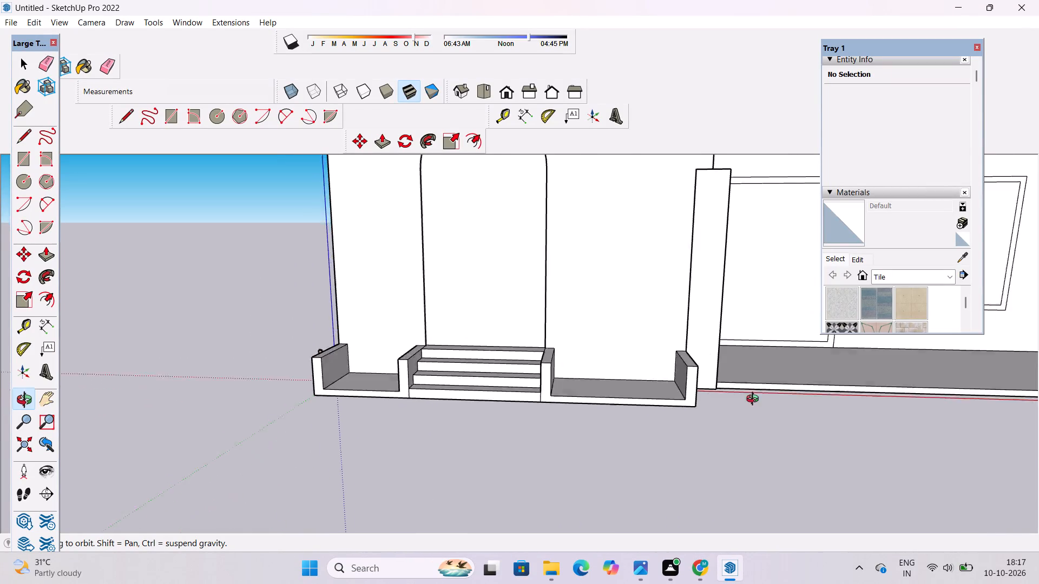
drag(755, 400, 1038, 390)
scroll(693, 433, up, 1)
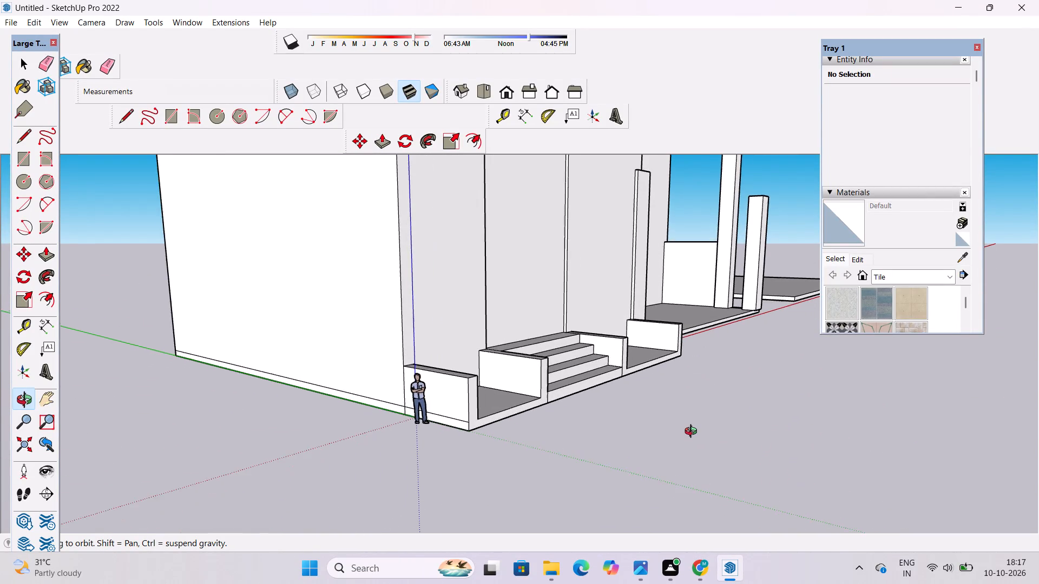
scroll(693, 433, up, 2)
shift+drag(713, 410, 713, 441)
drag(703, 442, 449, 469)
scroll(457, 423, up, 5)
shift+drag(453, 417, 481, 452)
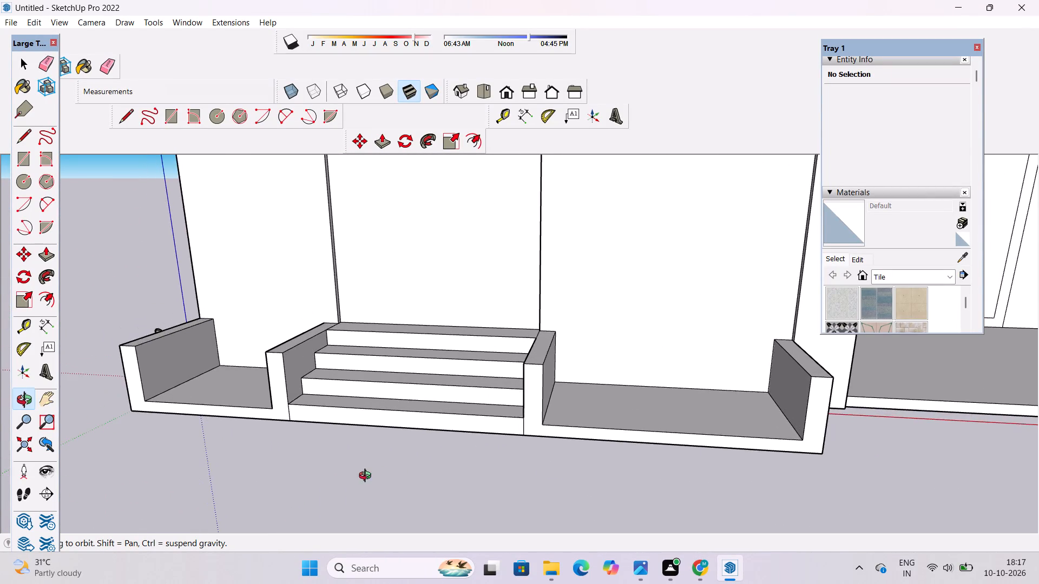
drag(367, 477, 512, 459)
scroll(453, 436, down, 5)
drag(450, 436, 478, 525)
scroll(432, 500, up, 9)
shift+drag(473, 439, 541, 353)
drag(541, 353, 476, 435)
shift+drag(467, 423, 550, 486)
scroll(421, 414, up, 4)
drag(421, 407, 492, 424)
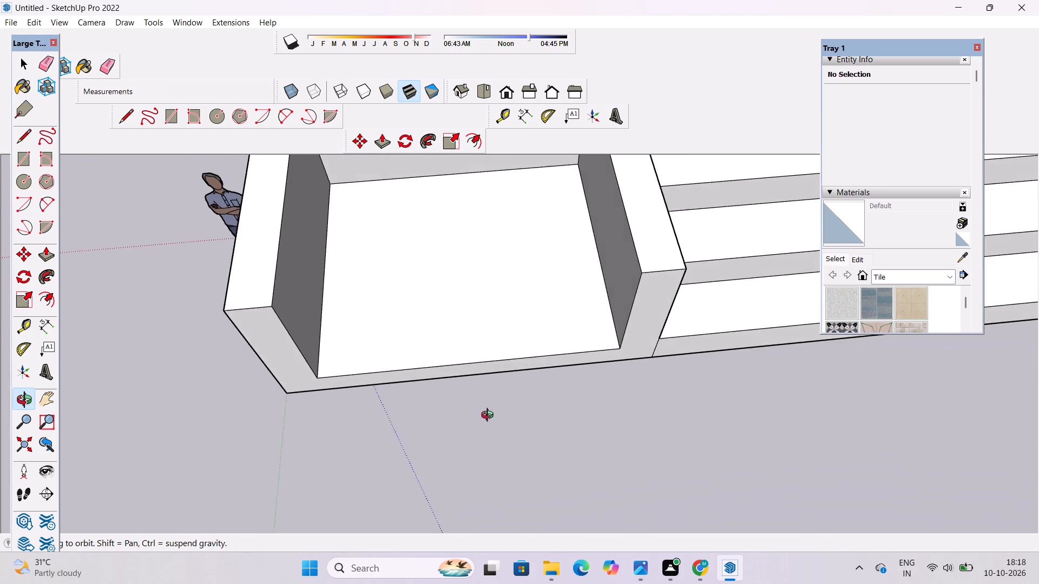
scroll(482, 406, up, 2)
shift+drag(482, 400, 516, 466)
drag(516, 467, 504, 432)
scroll(503, 411, up, 1)
shift+drag(503, 411, 534, 464)
drag(517, 469, 510, 455)
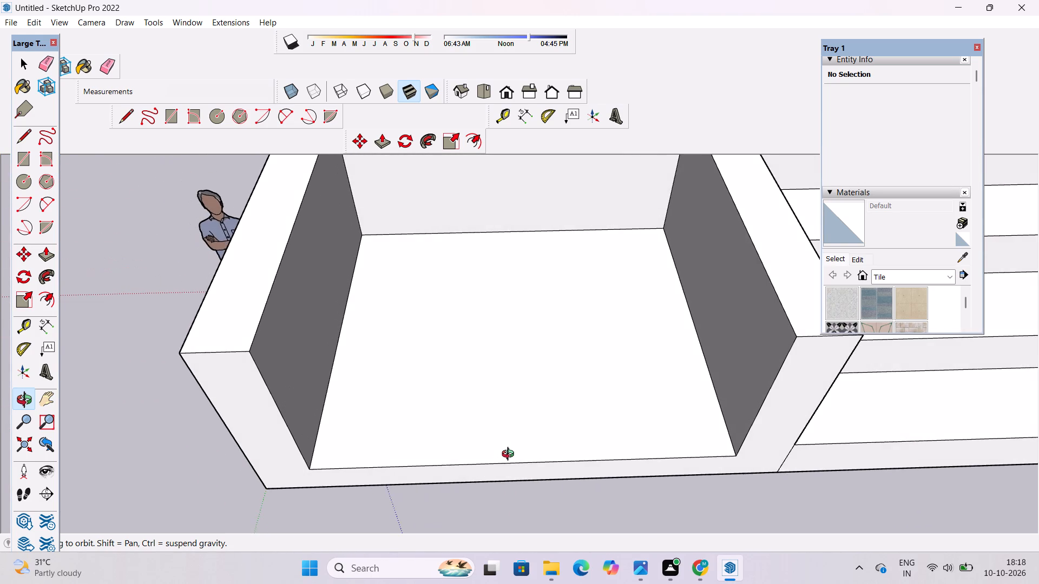
drag(510, 455, 510, 456)
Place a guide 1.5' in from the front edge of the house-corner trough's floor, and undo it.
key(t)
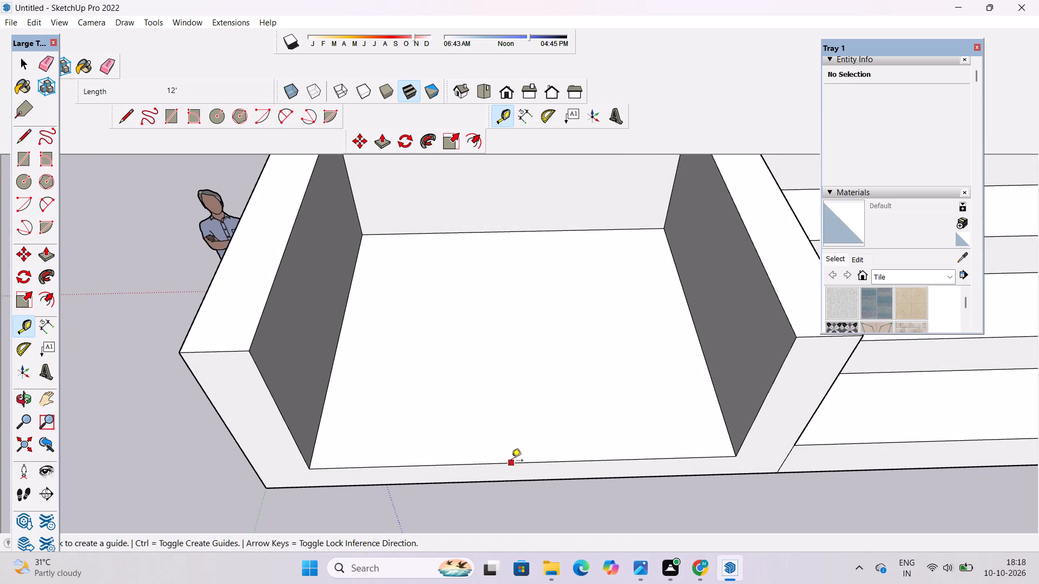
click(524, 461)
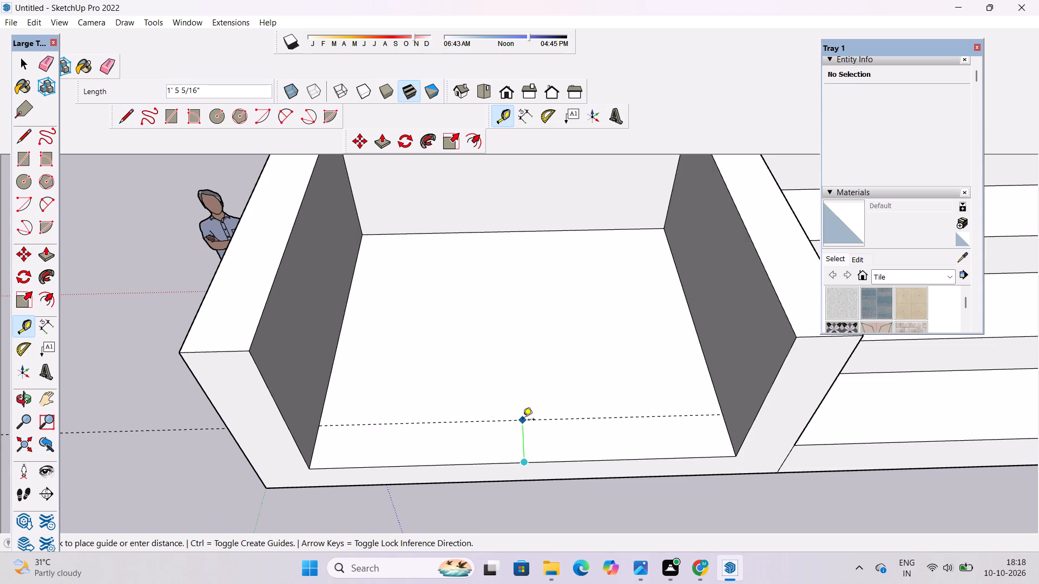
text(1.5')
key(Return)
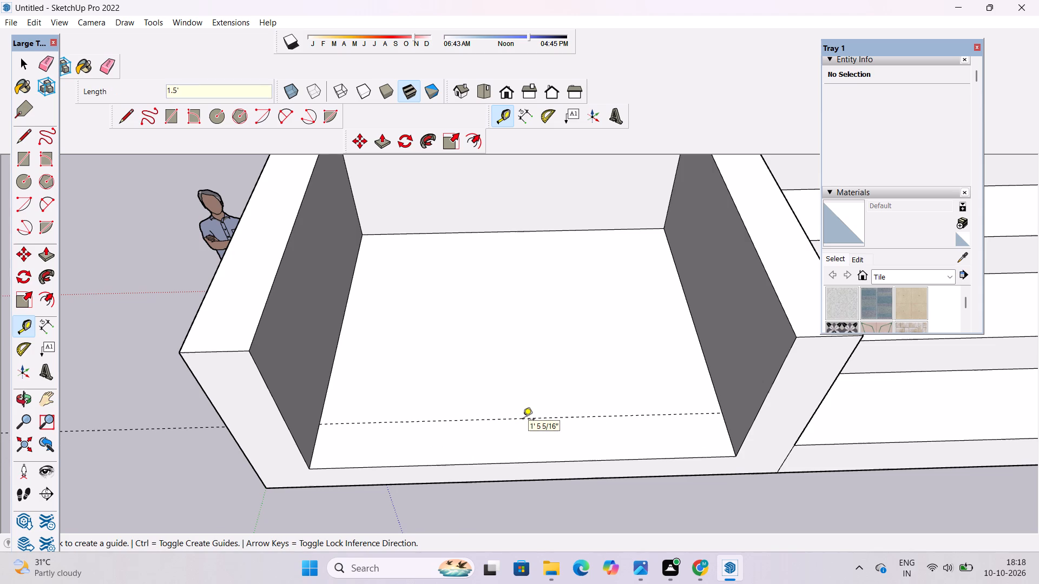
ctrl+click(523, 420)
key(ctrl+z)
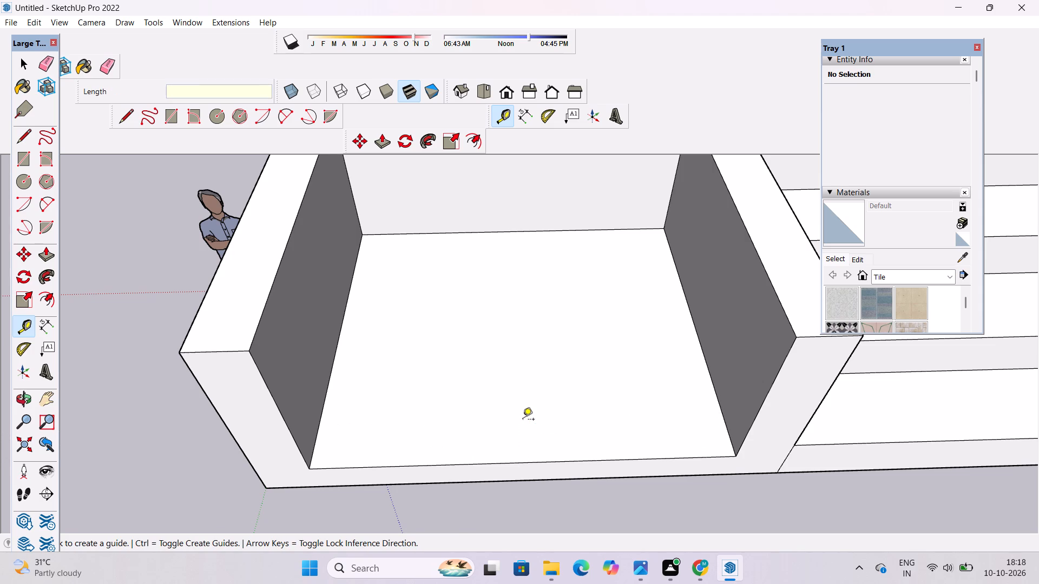
Place a guide 1' in from the front edge of the house-corner trough's floor.
click(524, 463)
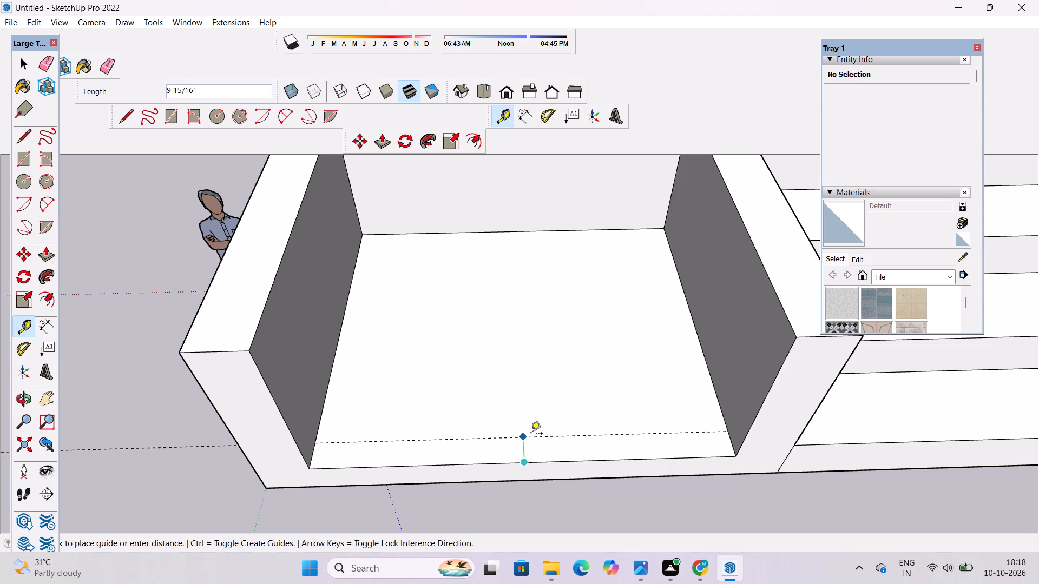
scroll(531, 434, up, 1)
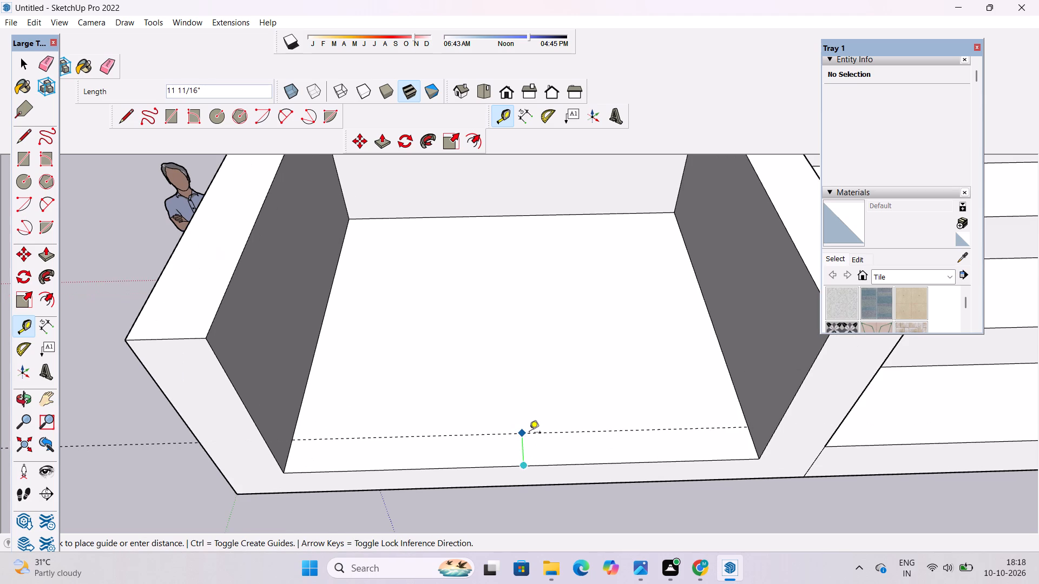
text(1')
key(Return)
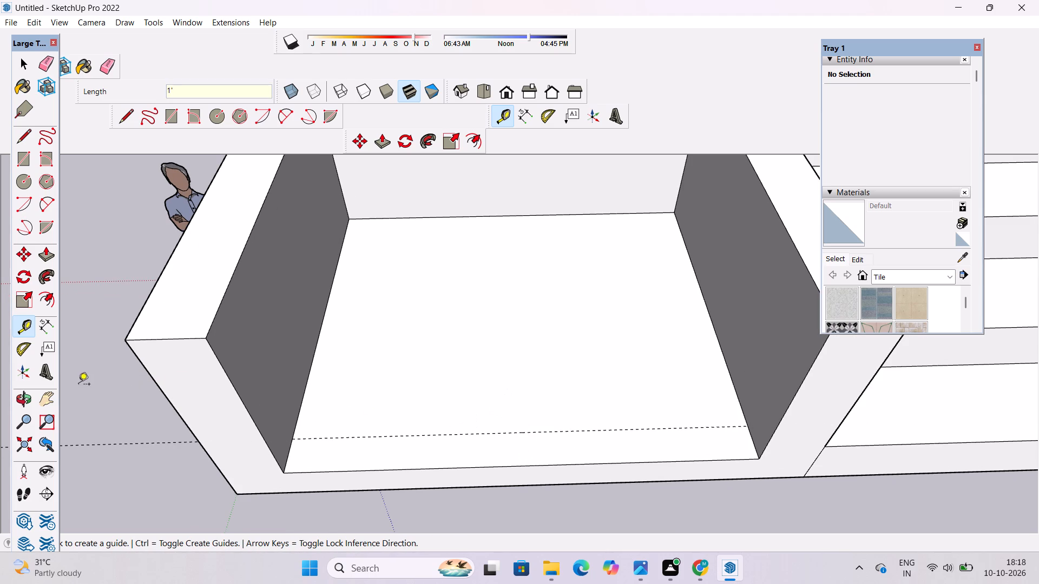
Draw a 12' line along the guide across the floor of the house-corner trough, from side wall to side wall.
click(121, 117)
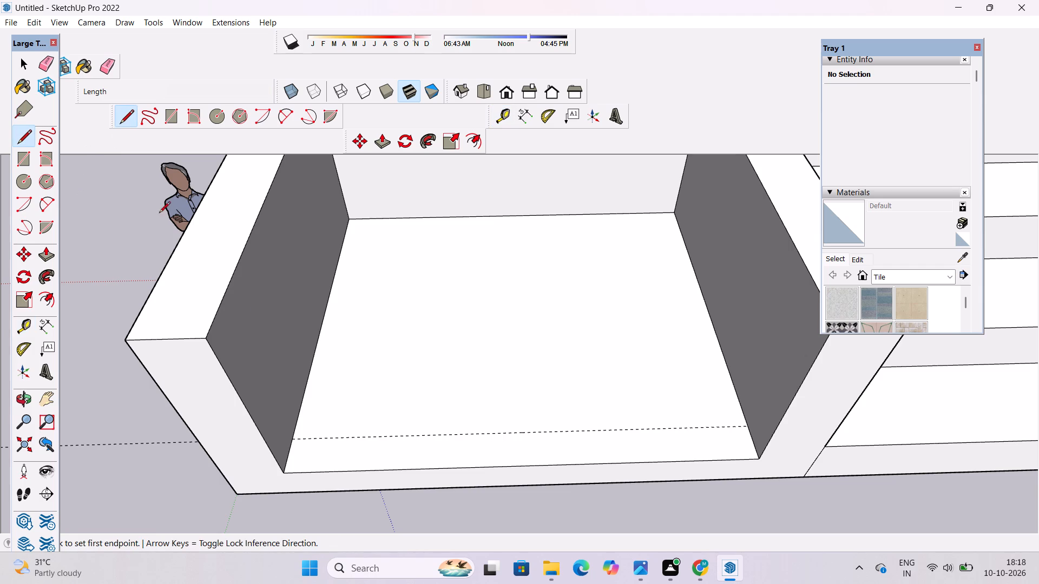
click(294, 438)
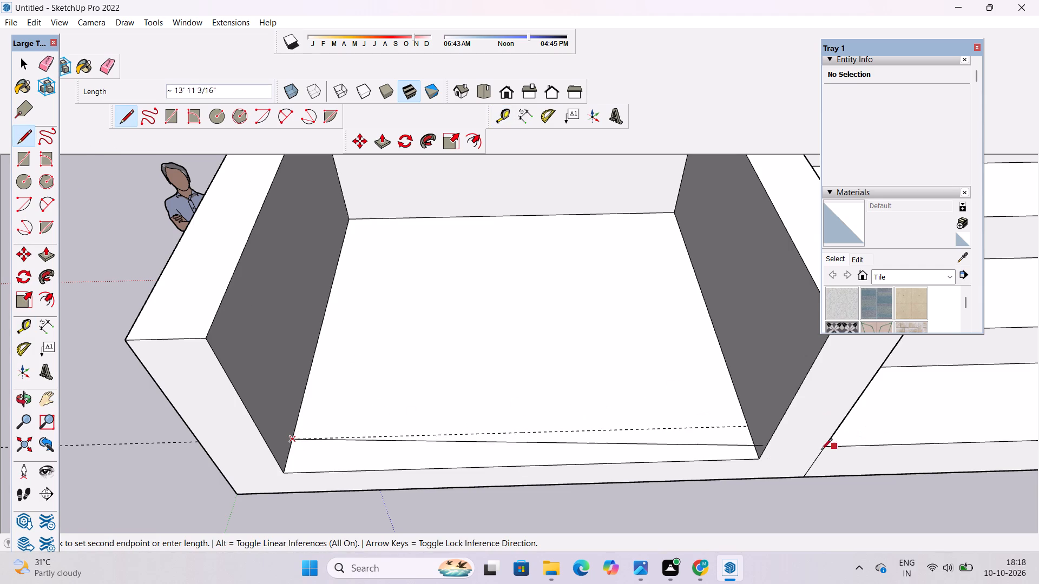
scroll(753, 432, up, 4)
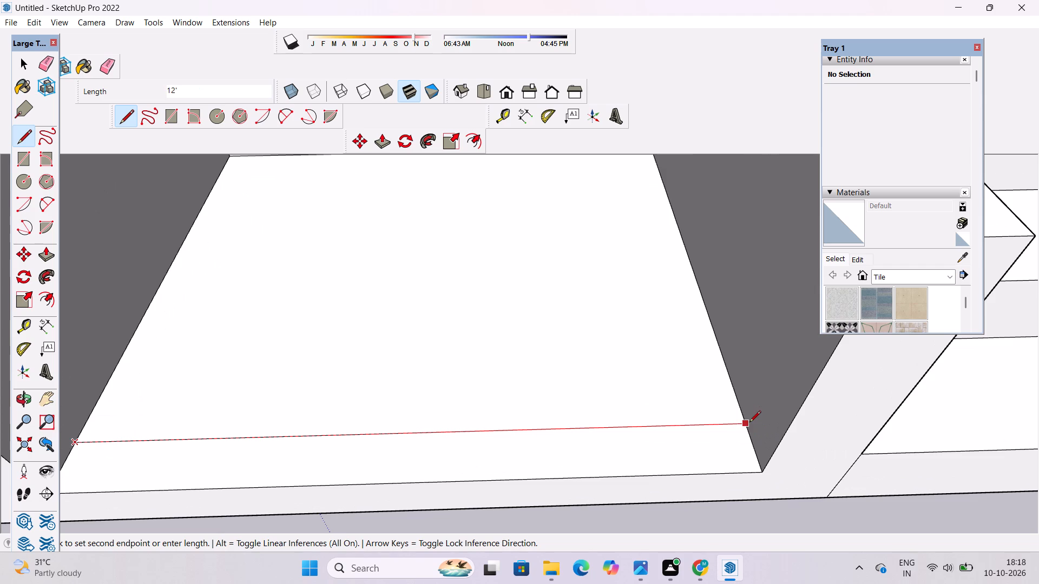
scroll(744, 425, up, 11)
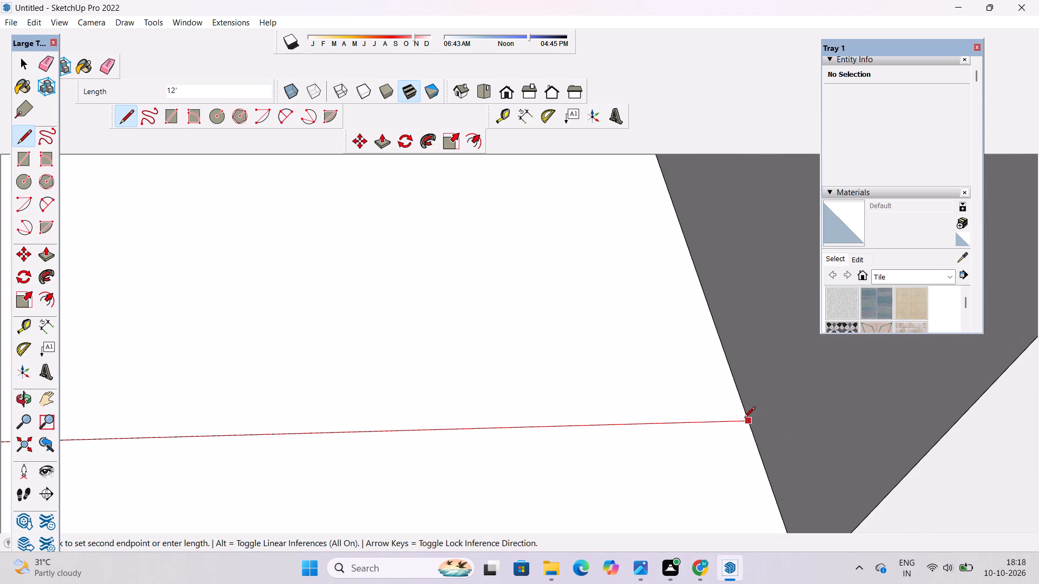
click(752, 421)
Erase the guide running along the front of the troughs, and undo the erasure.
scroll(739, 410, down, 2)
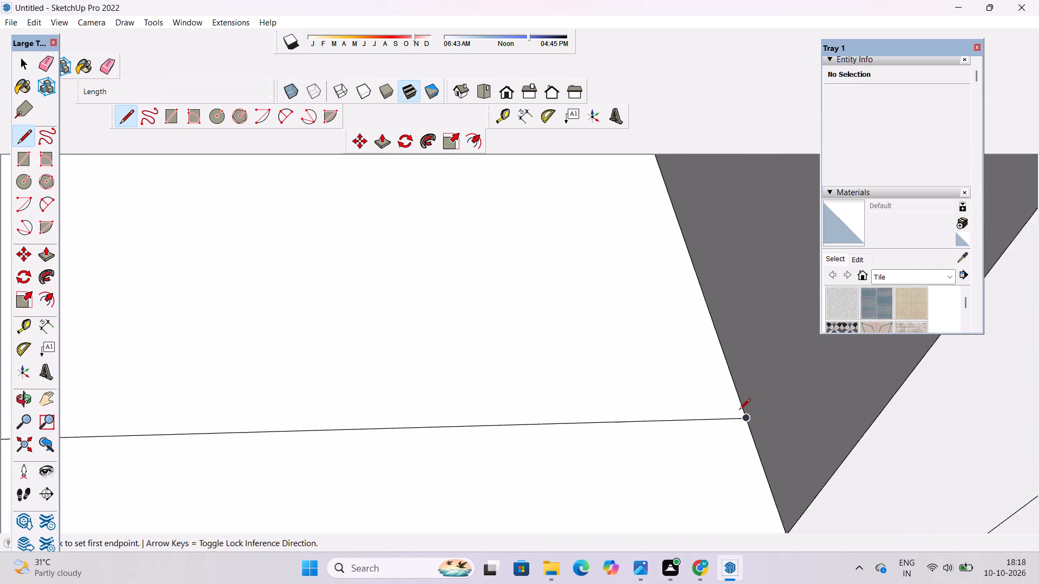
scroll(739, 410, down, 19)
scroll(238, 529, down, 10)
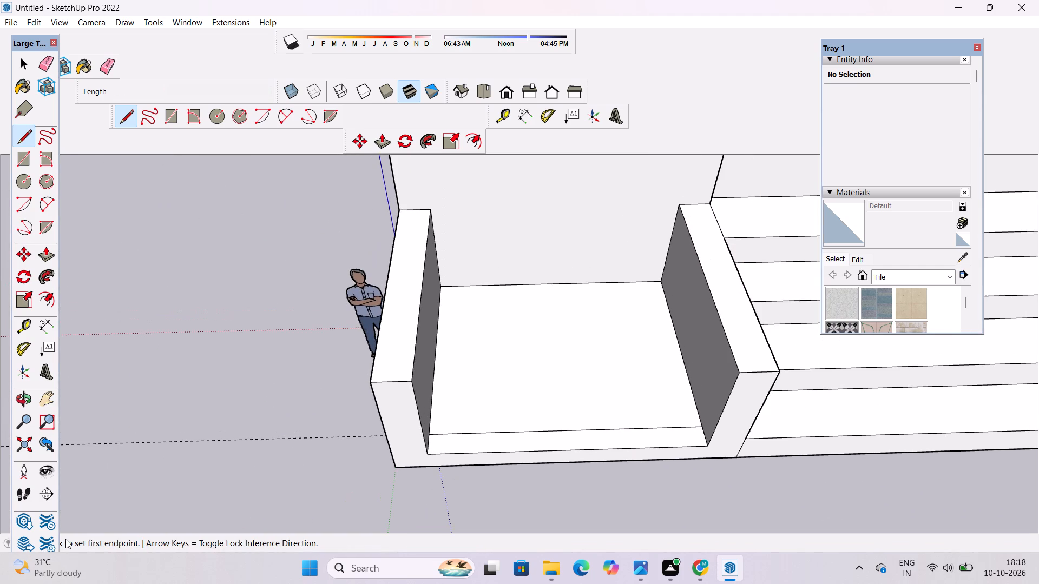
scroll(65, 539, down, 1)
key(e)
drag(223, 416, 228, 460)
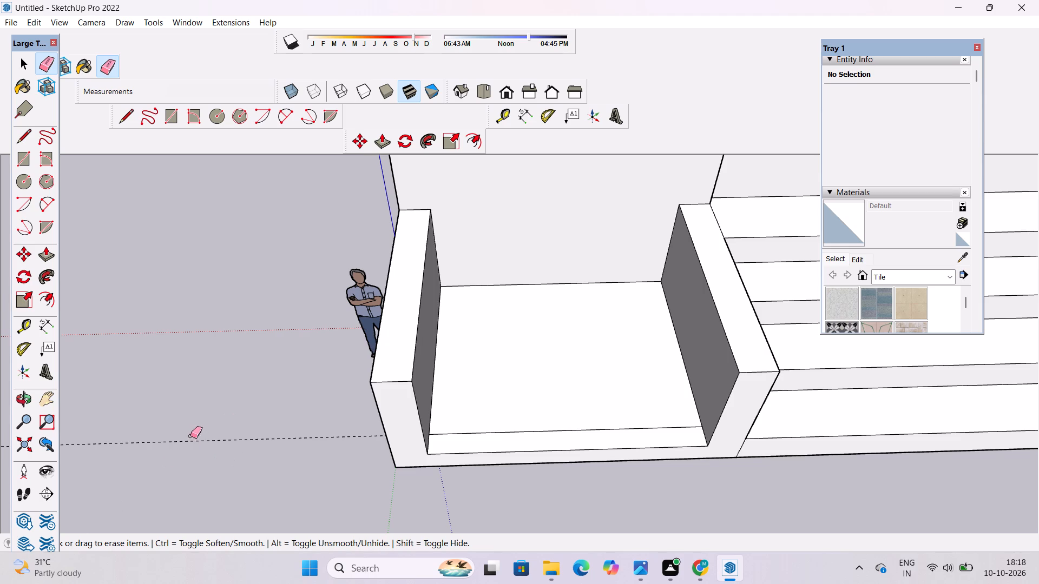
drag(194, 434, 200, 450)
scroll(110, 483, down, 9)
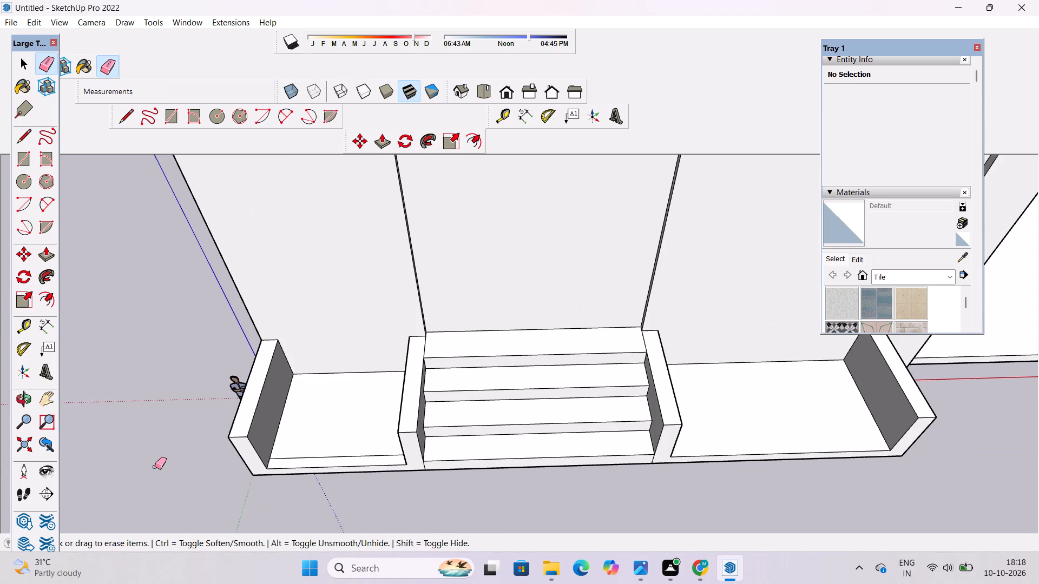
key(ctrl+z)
Draw a 19' 6" line along the guide across the floor of the trough on the other side of the staircase.
key(o)
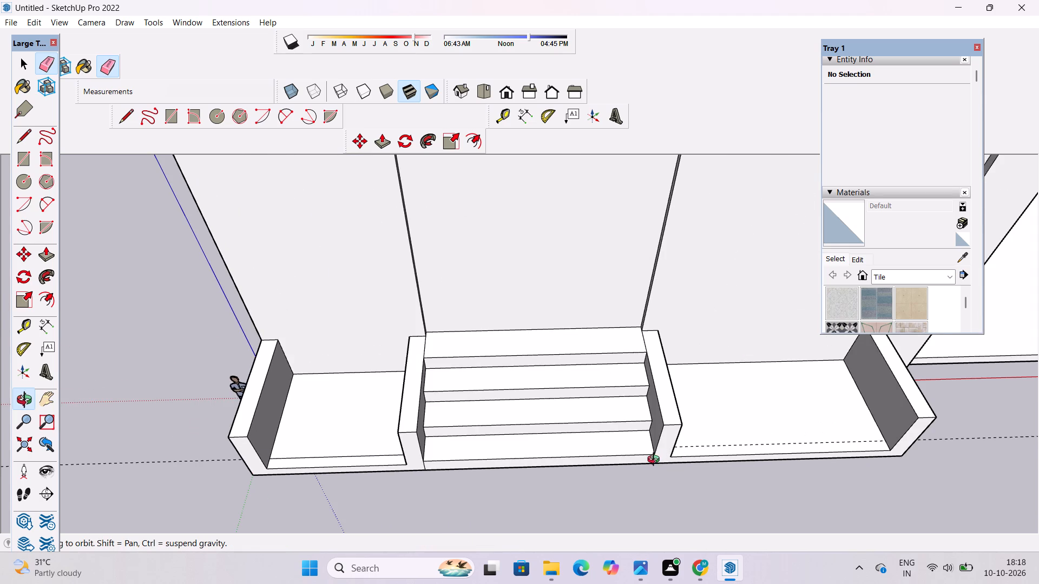
shift+drag(751, 452, 567, 490)
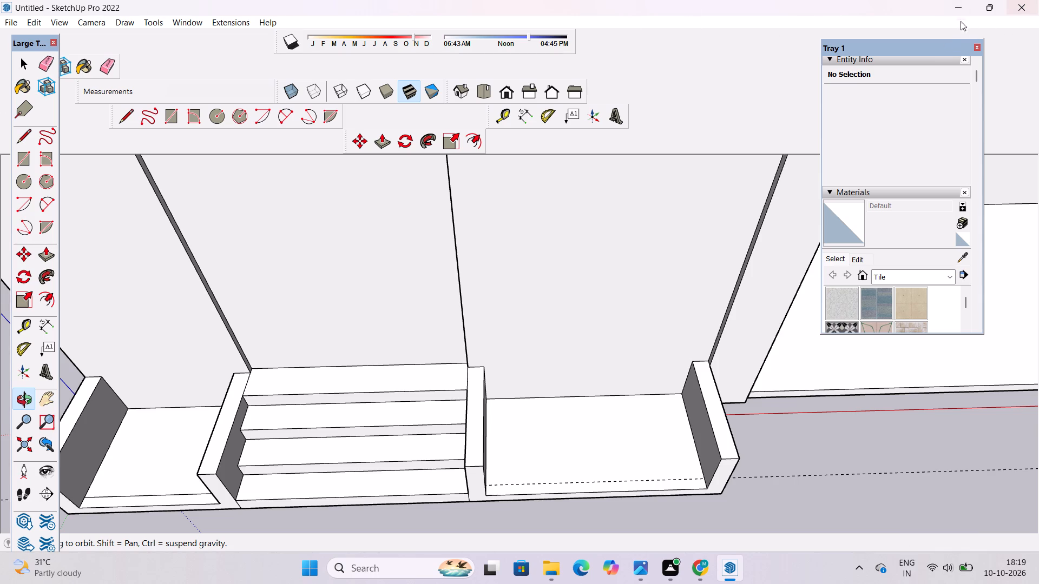
scroll(481, 373, down, 3)
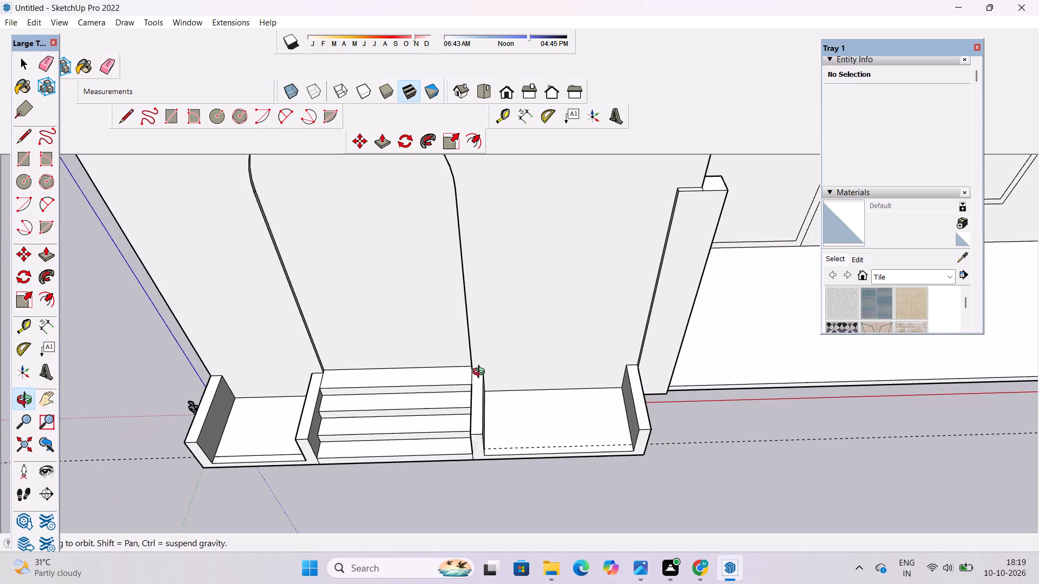
scroll(481, 373, down, 1)
drag(481, 397, 480, 363)
scroll(480, 347, up, 3)
shift+drag(508, 386, 422, 318)
scroll(417, 315, down, 4)
drag(448, 355, 453, 438)
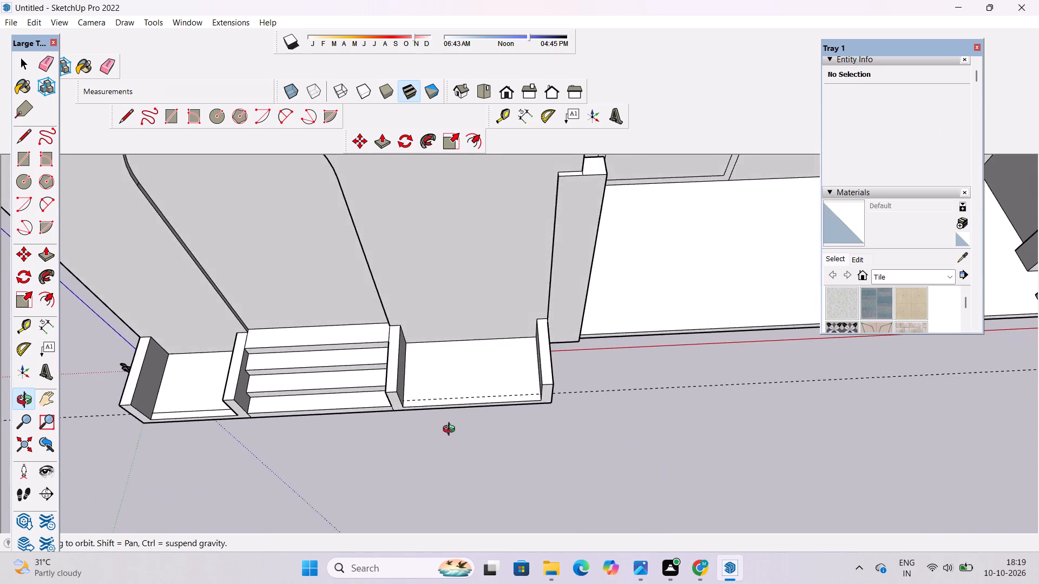
scroll(451, 424, up, 6)
drag(476, 428, 456, 396)
scroll(451, 389, up, 4)
shift+drag(443, 380, 419, 401)
drag(432, 402, 464, 429)
scroll(464, 430, up, 4)
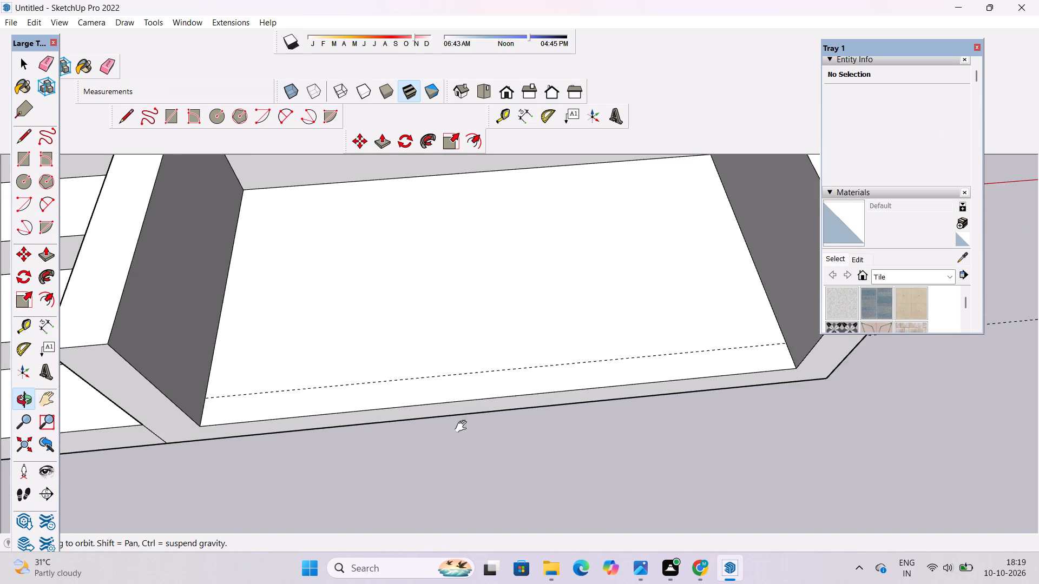
shift+drag(462, 422, 480, 442)
shift+drag(479, 442, 467, 424)
shift+drag(467, 423, 472, 430)
key(l)
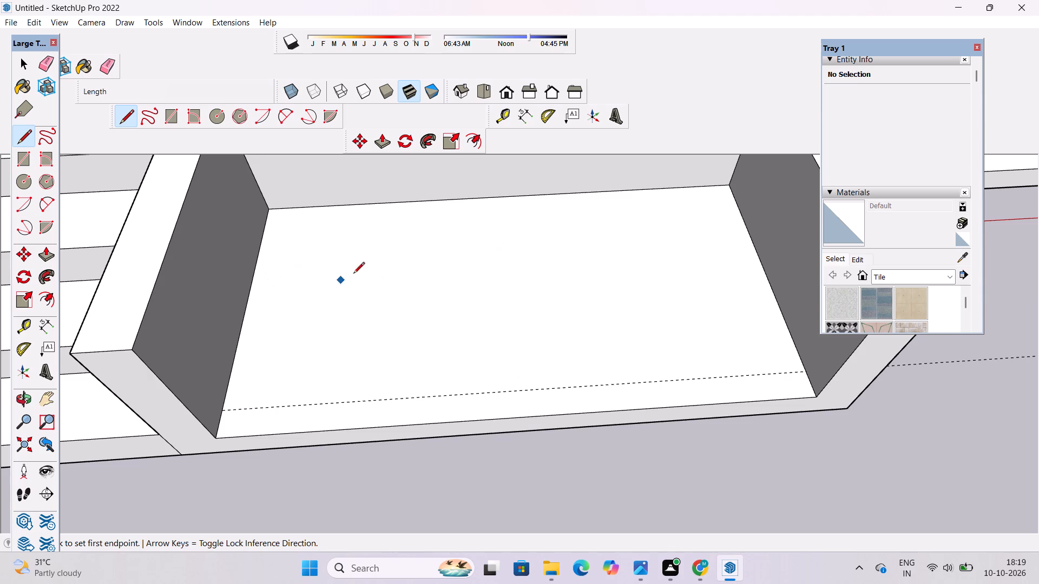
scroll(347, 391, down, 3)
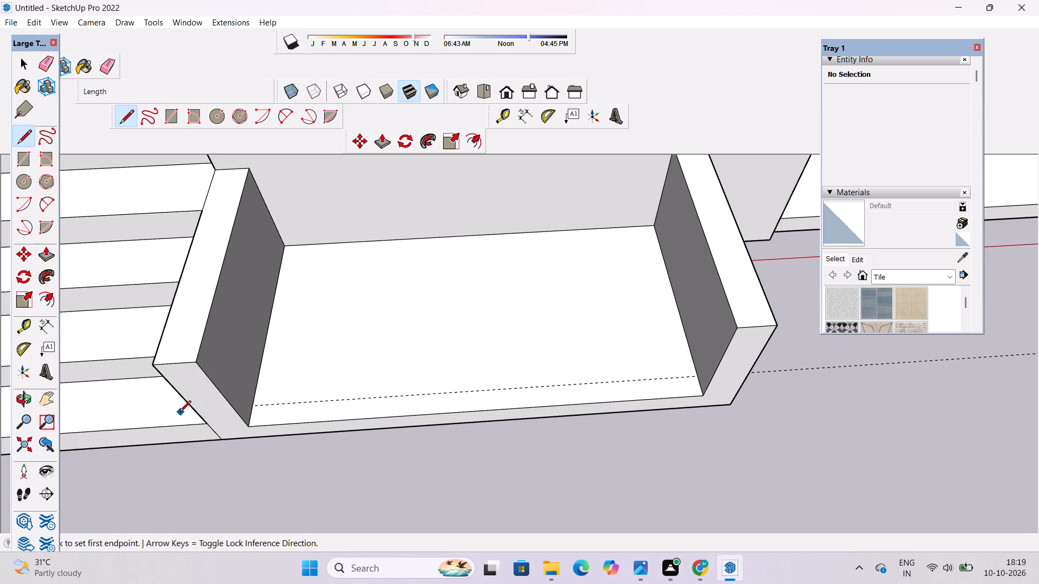
scroll(165, 400, down, 4)
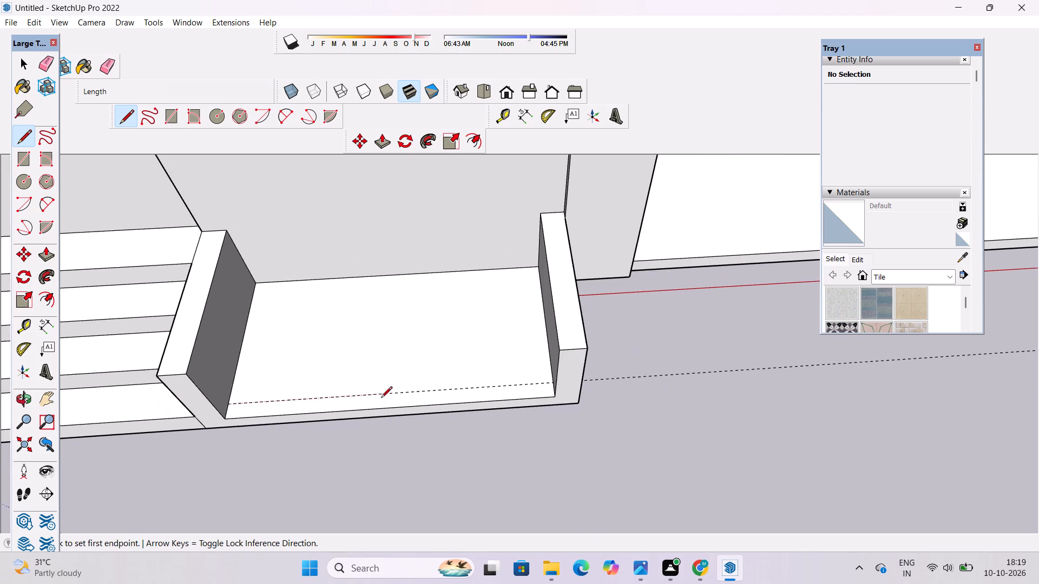
scroll(209, 413, up, 2)
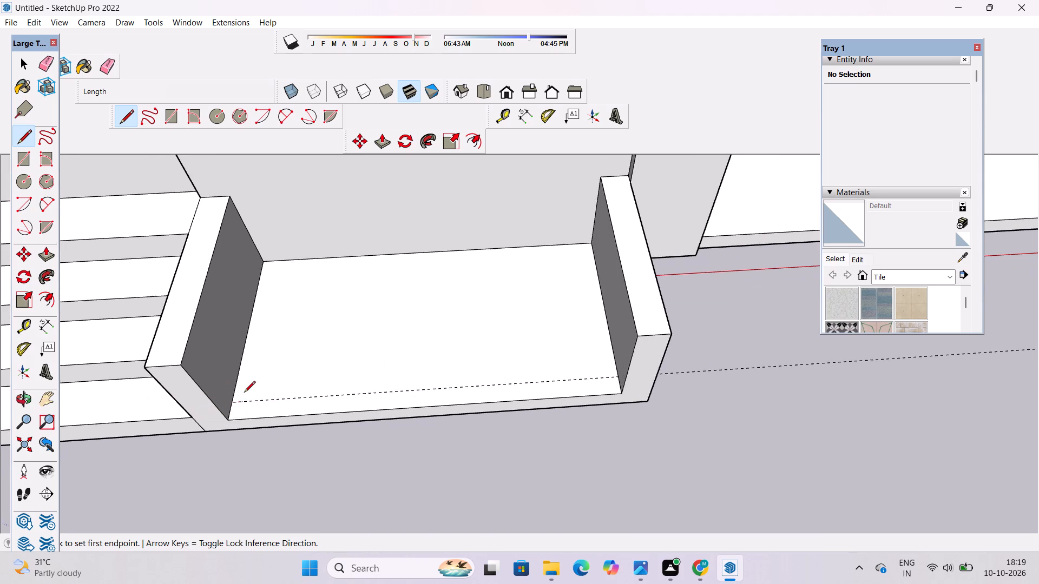
scroll(244, 393, up, 5)
click(228, 408)
scroll(239, 404, down, 6)
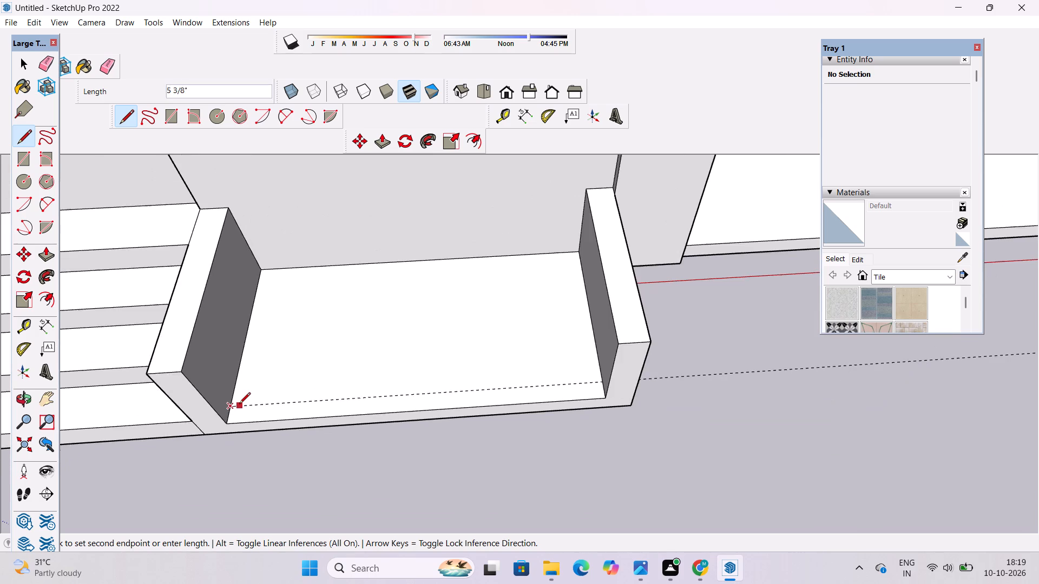
scroll(538, 368, up, 6)
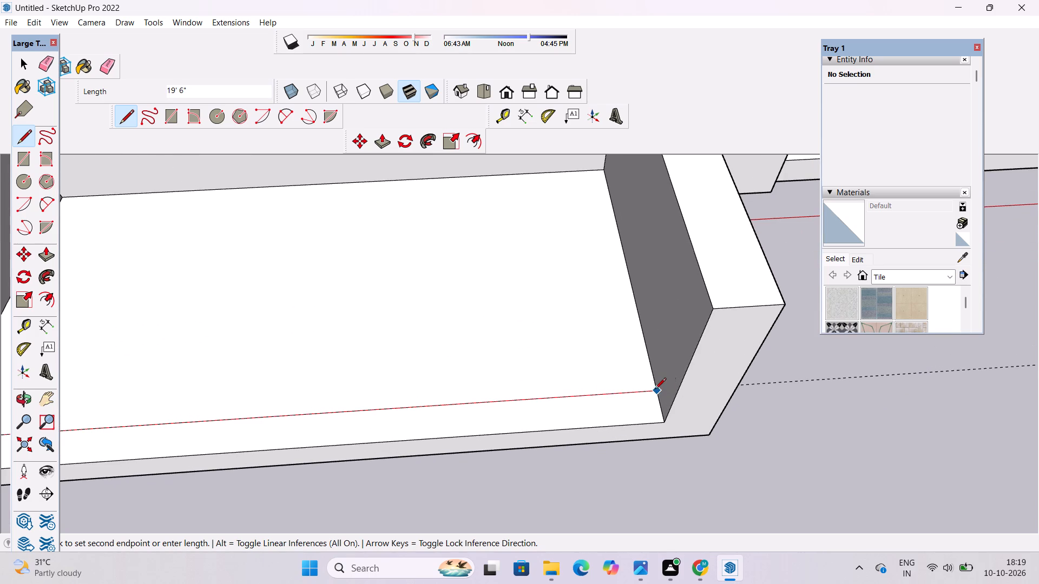
click(655, 390)
Erase the guide running along the front of both troughs.
key(space)
text(e)
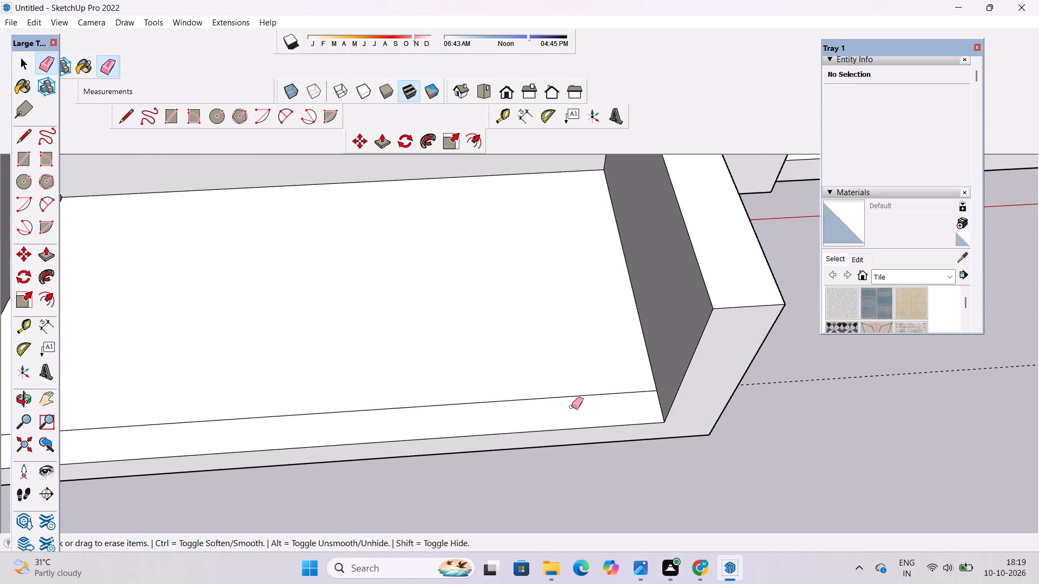
scroll(571, 407, down, 5)
drag(744, 356, 749, 390)
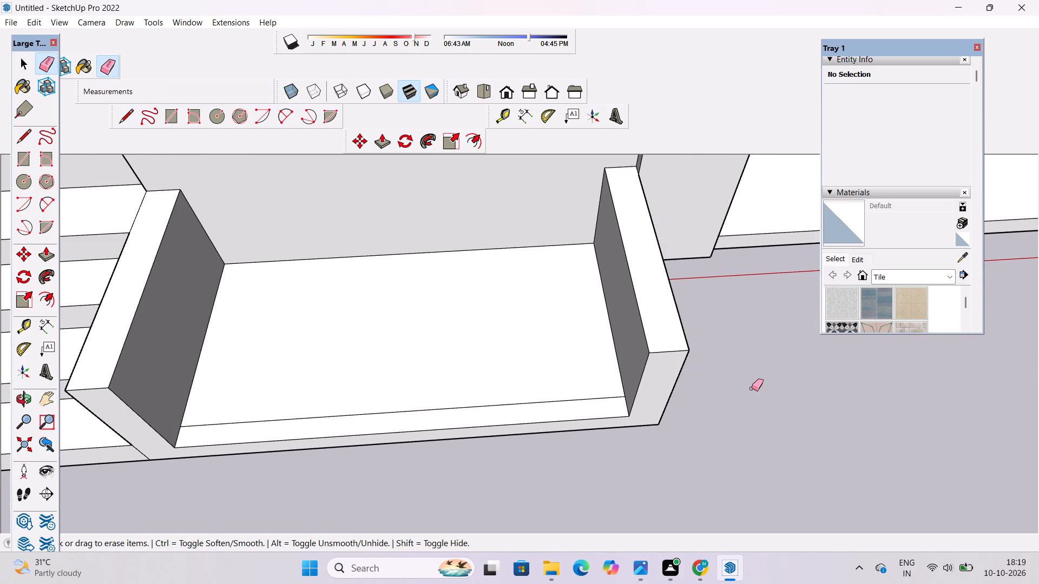
Push/Pull the front floor strip of the house-corner trough up 5', level with the top of its side wall.
key(space)
text(o)
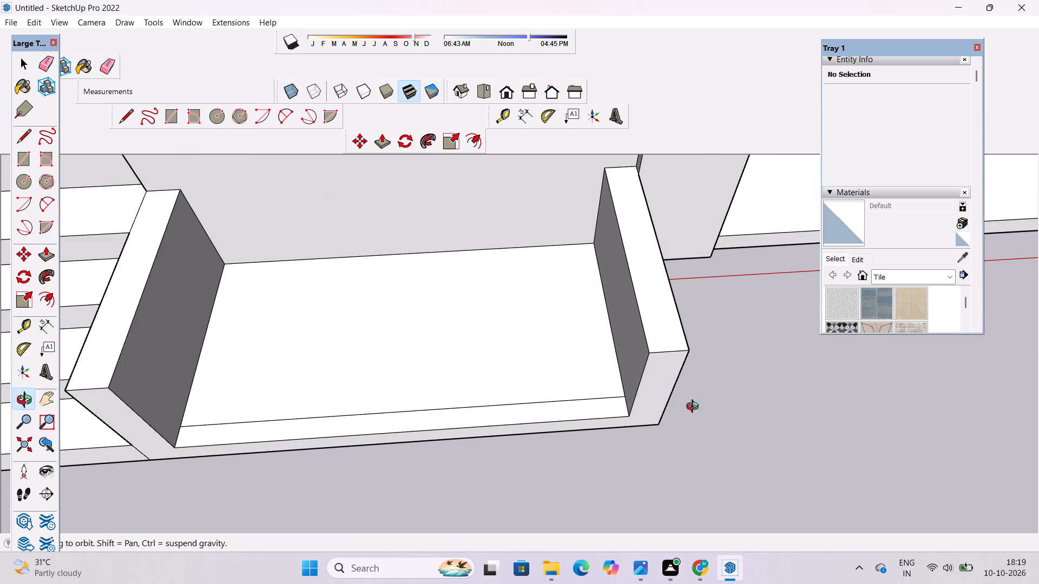
scroll(576, 420, down, 5)
shift+drag(570, 433, 603, 465)
drag(603, 468, 614, 446)
shift+drag(614, 446, 633, 429)
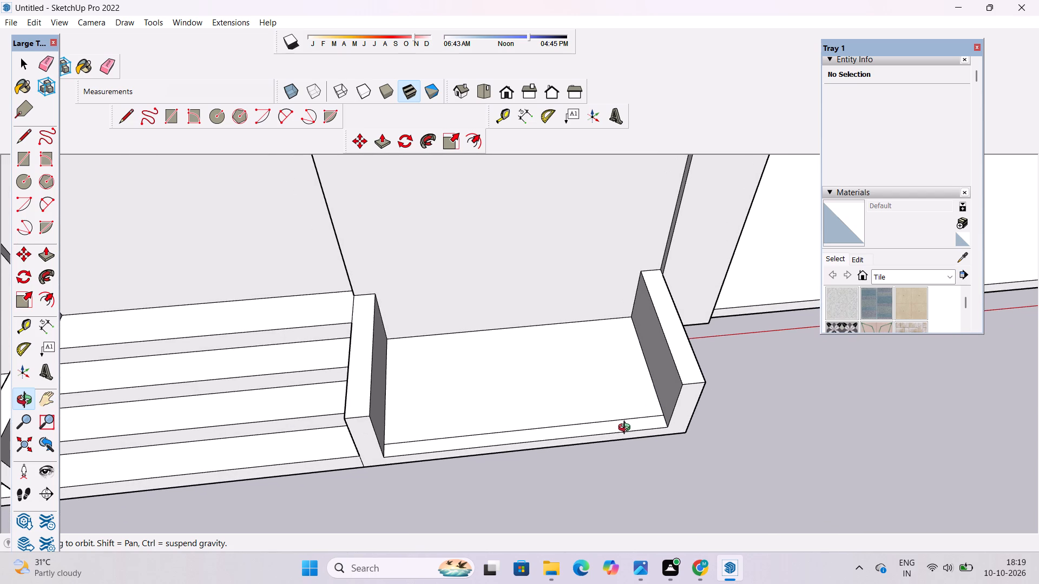
scroll(618, 430, down, 1)
shift+drag(617, 433, 620, 443)
drag(619, 453, 659, 440)
scroll(600, 435, down, 6)
drag(584, 460, 537, 469)
shift+drag(490, 456, 679, 448)
scroll(640, 450, up, 3)
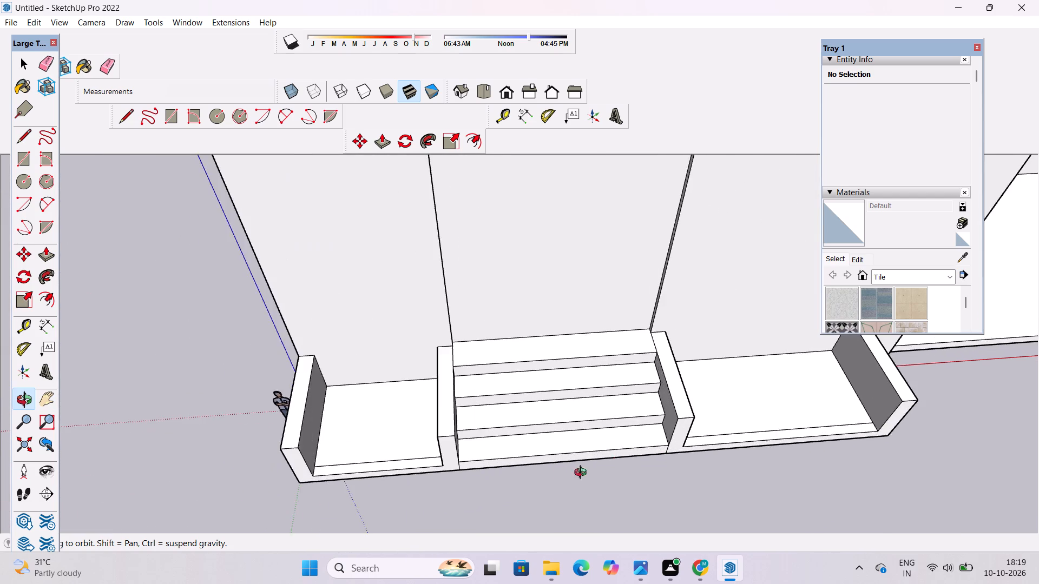
drag(567, 476, 672, 438)
shift+drag(575, 483, 597, 462)
click(583, 477)
shift+drag(584, 474, 590, 460)
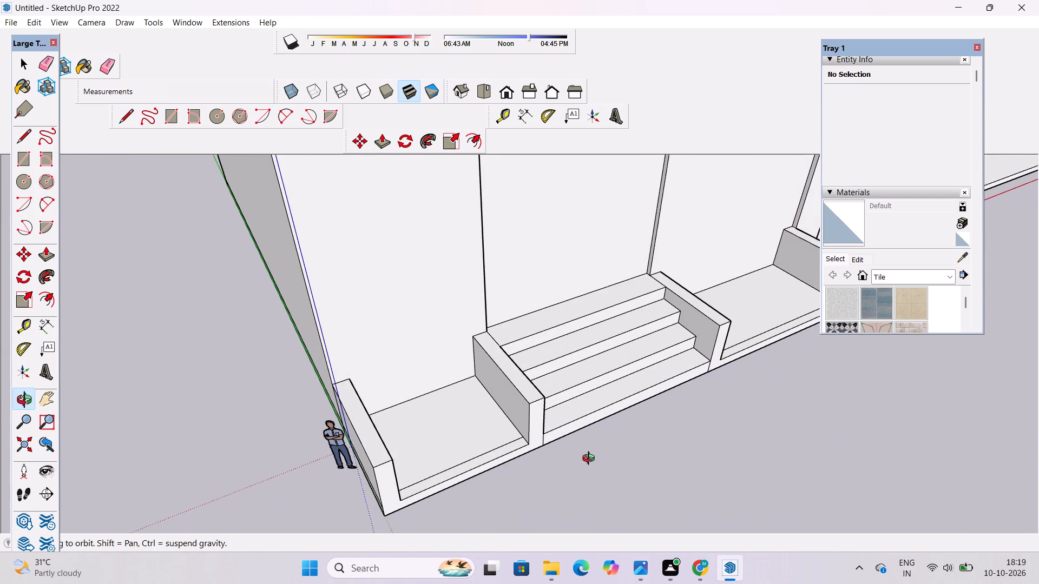
scroll(591, 459, down, 2)
shift+drag(586, 461, 585, 443)
drag(576, 451, 580, 429)
drag(581, 429, 639, 407)
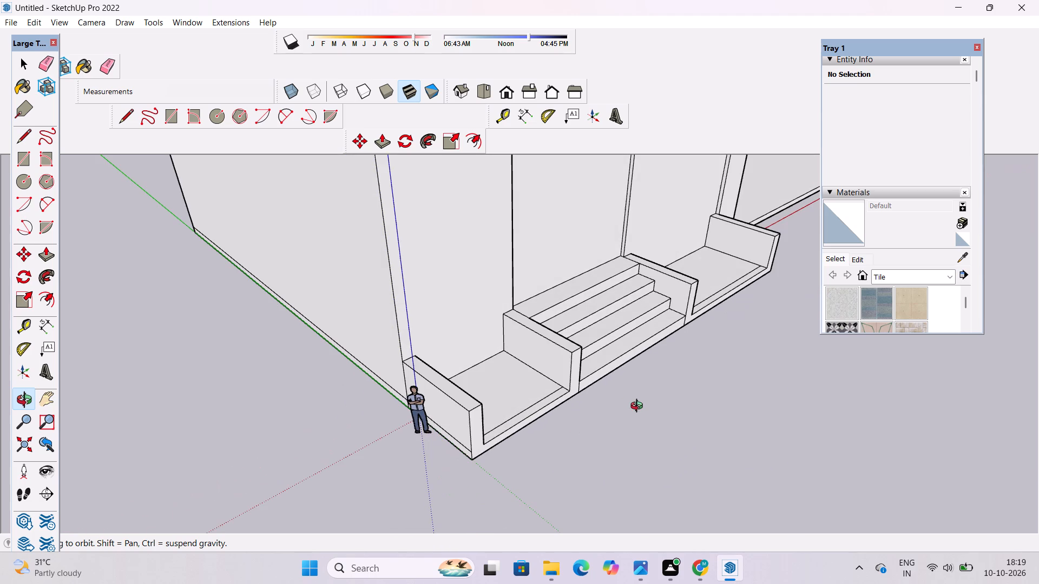
scroll(574, 436, up, 5)
key(p)
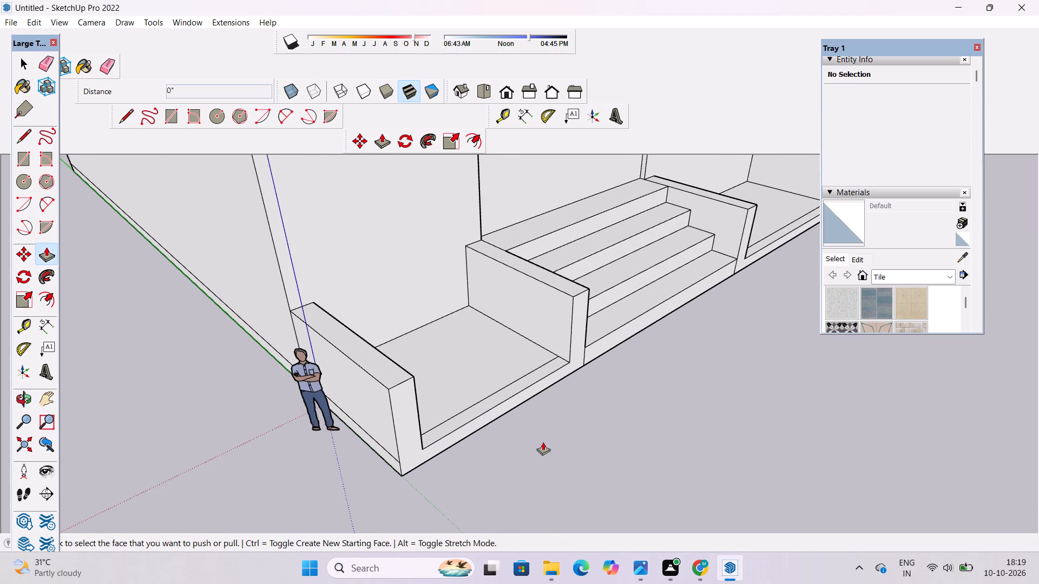
scroll(503, 441, up, 5)
click(442, 405)
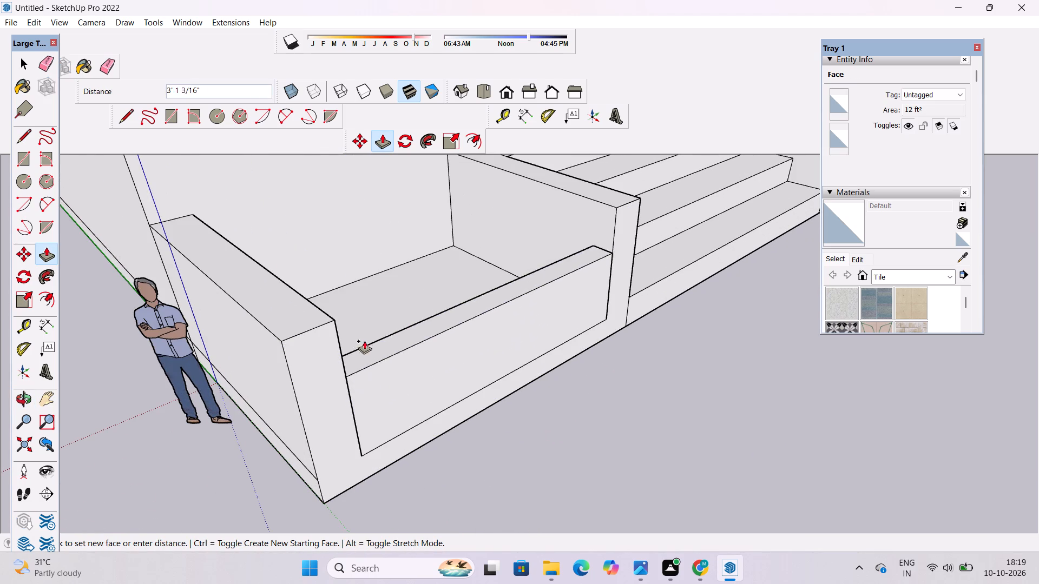
click(326, 320)
Push/Pull the front floor strip of the longer trough beyond the staircase up to the top of its side wall.
scroll(200, 390, down, 14)
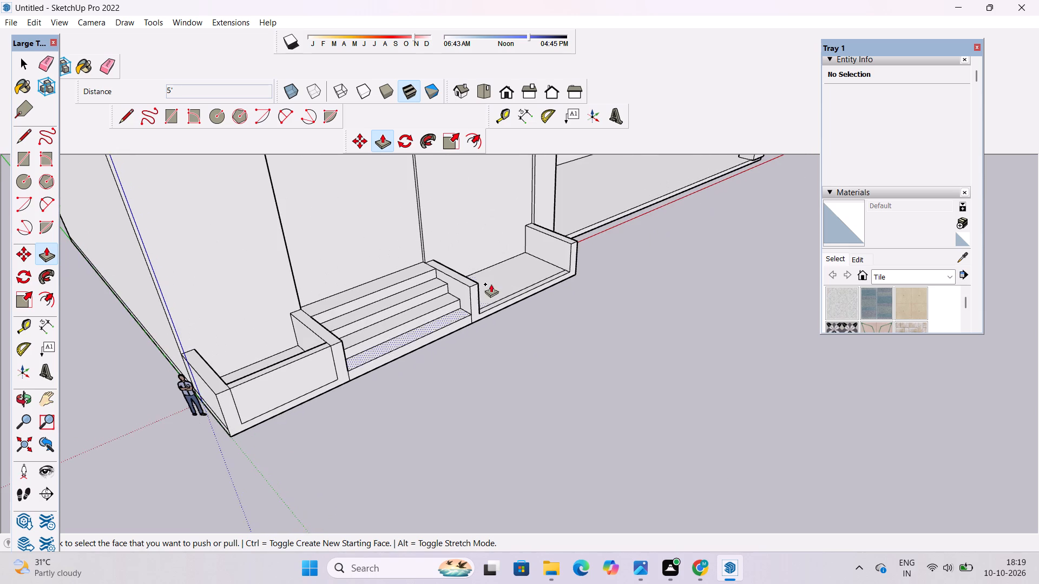
scroll(577, 247, up, 10)
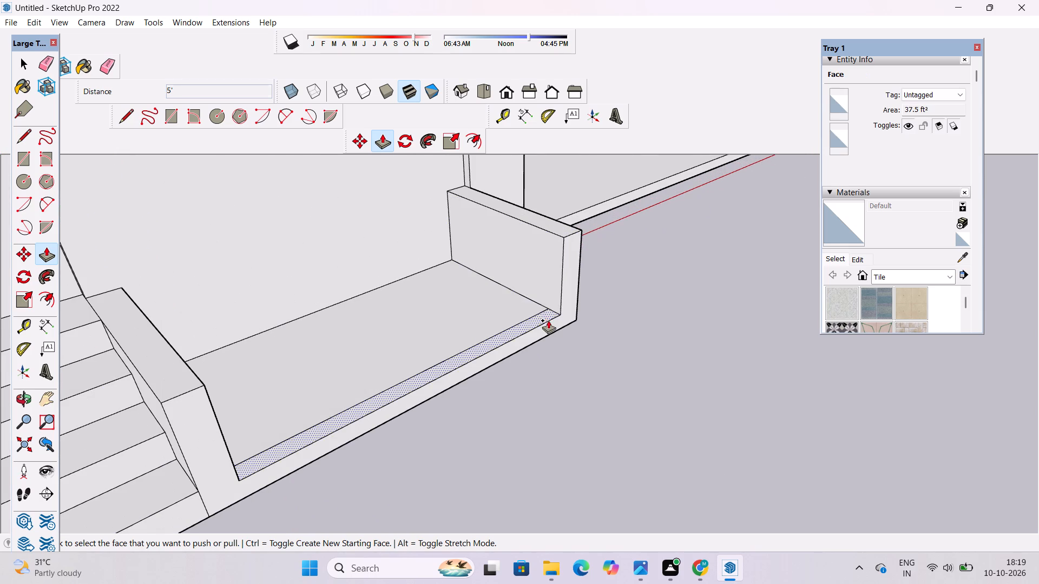
click(548, 320)
click(574, 236)
key(space)
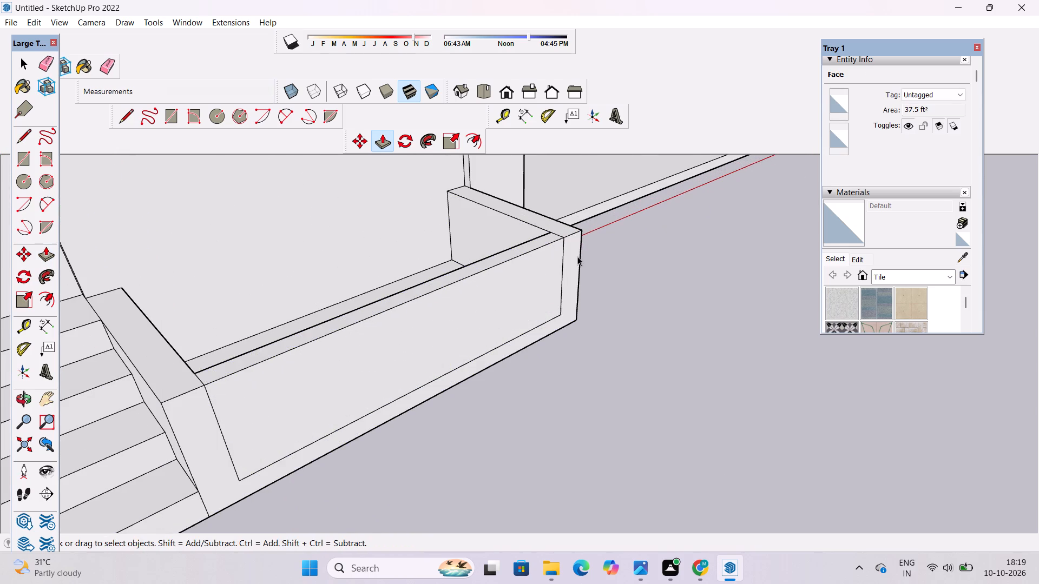
Inspect the troughs' front walls and the entrance staircase from several angles, along with the whole front facade.
text(o)
scroll(586, 281, down, 4)
drag(719, 340, 613, 337)
scroll(294, 325, down, 3)
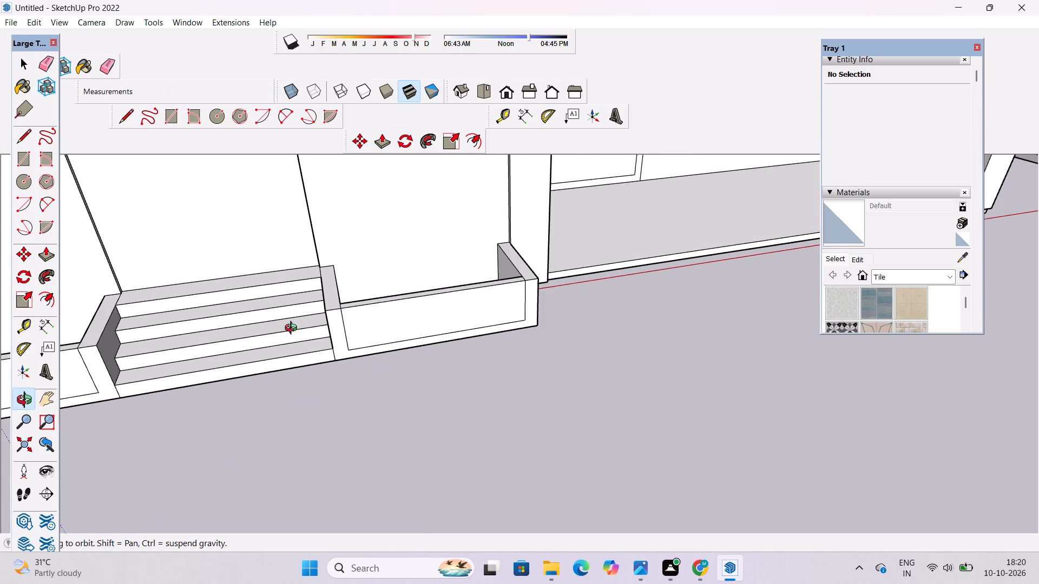
shift+drag(320, 332, 378, 369)
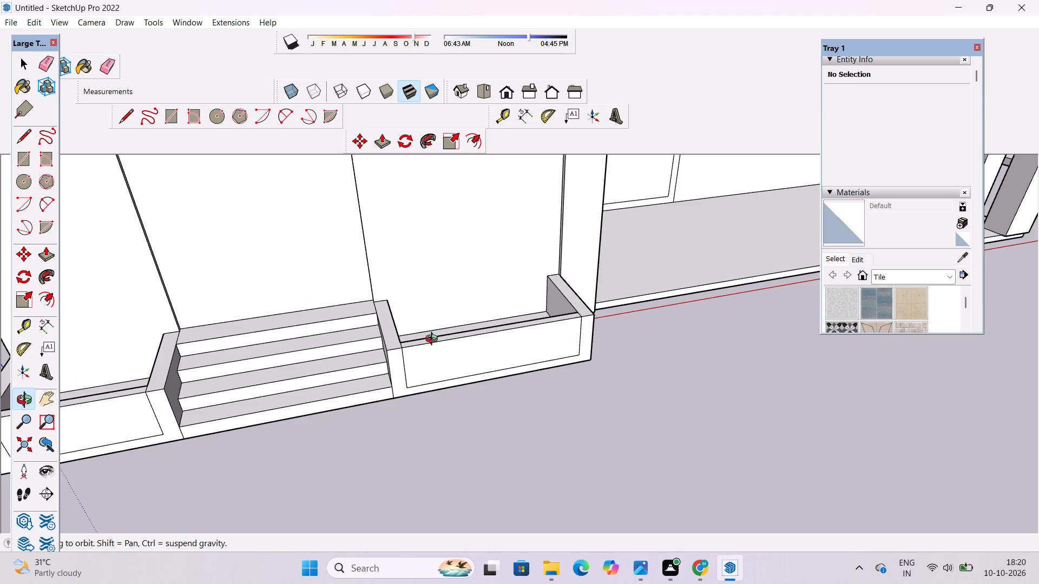
drag(485, 402, 470, 363)
click(462, 356)
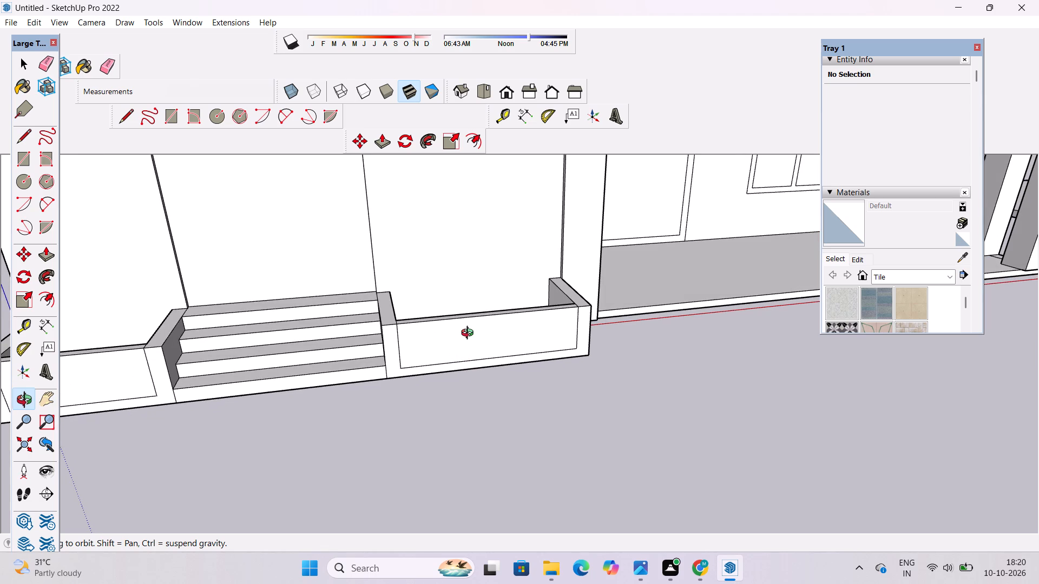
shift+drag(456, 389, 496, 401)
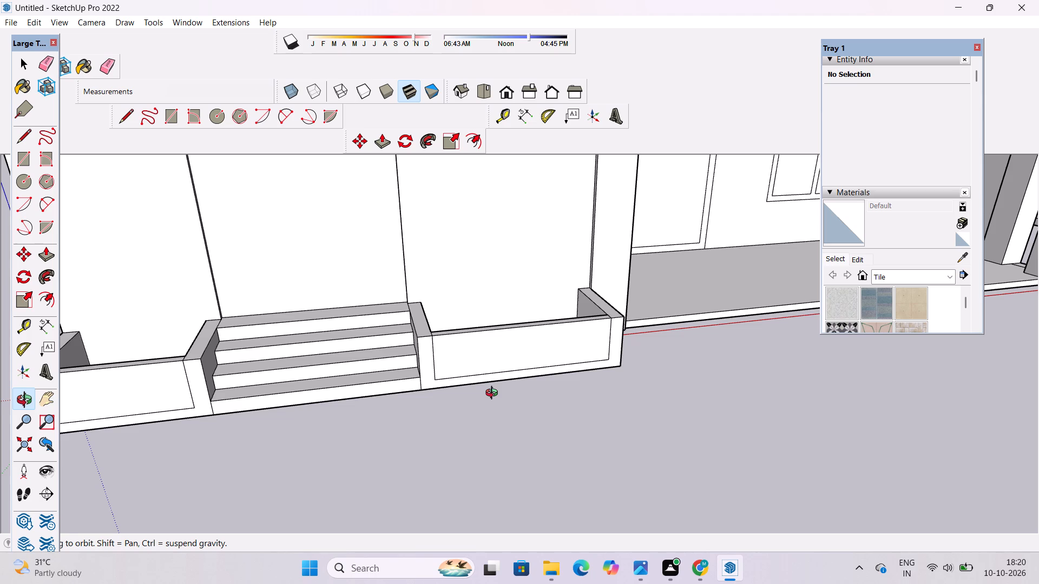
scroll(494, 394, down, 4)
shift+drag(492, 392, 558, 420)
shift+drag(482, 415, 531, 409)
scroll(503, 397, up, 3)
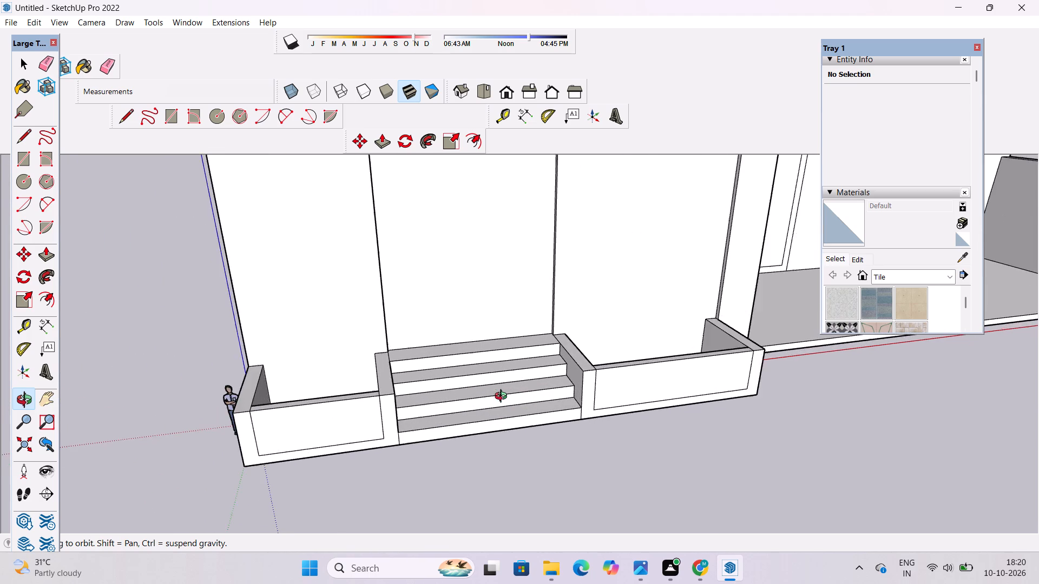
shift+drag(459, 408, 525, 375)
shift+drag(525, 382, 443, 470)
scroll(364, 437, up, 5)
shift+drag(364, 433, 475, 499)
scroll(384, 470, up, 4)
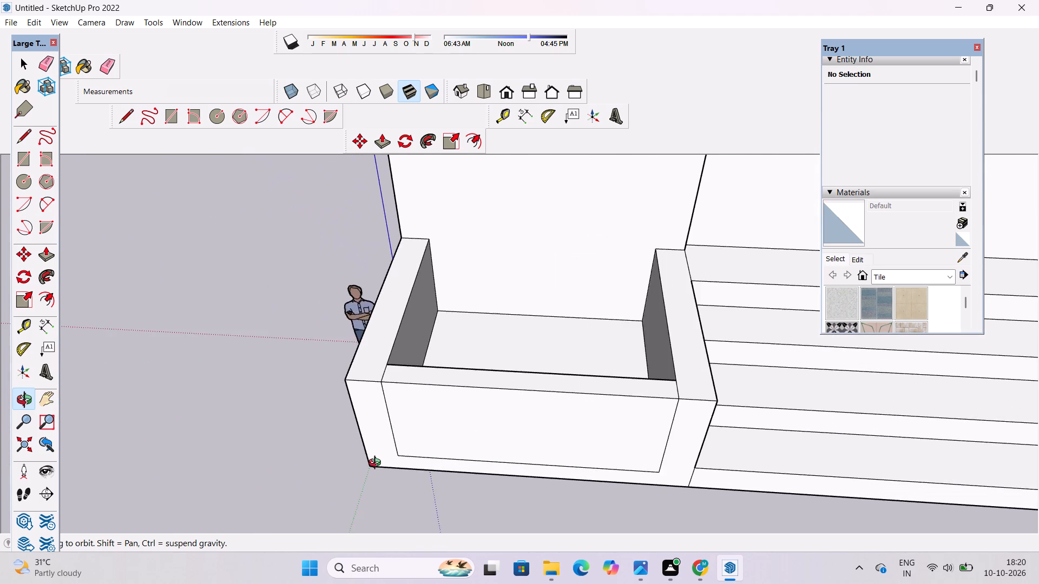
drag(377, 462, 406, 508)
drag(411, 502, 450, 415)
scroll(452, 415, up, 4)
shift+drag(724, 390, 340, 388)
scroll(336, 381, down, 6)
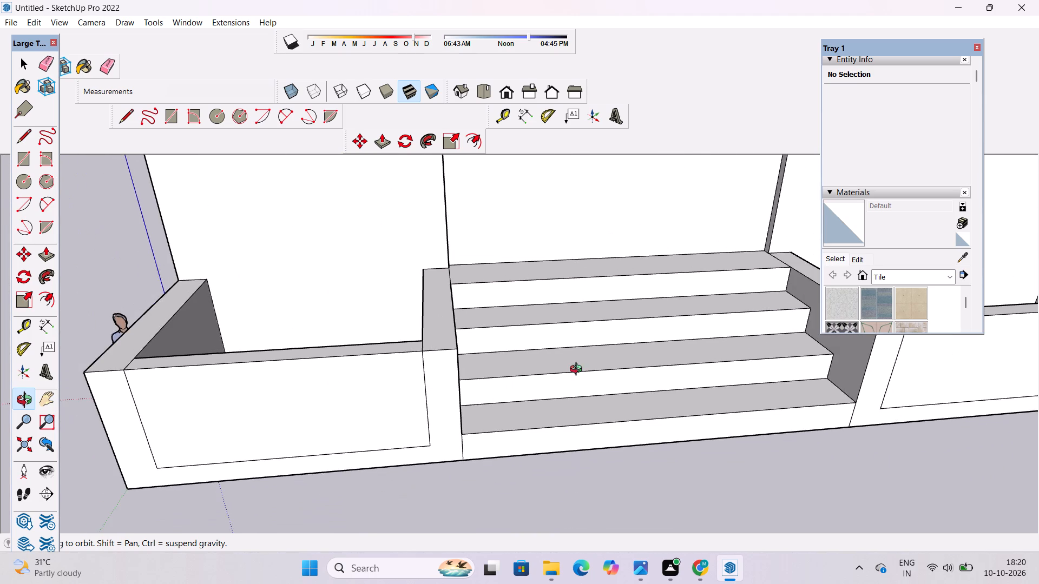
drag(566, 379, 478, 362)
scroll(476, 361, down, 5)
drag(476, 363, 483, 375)
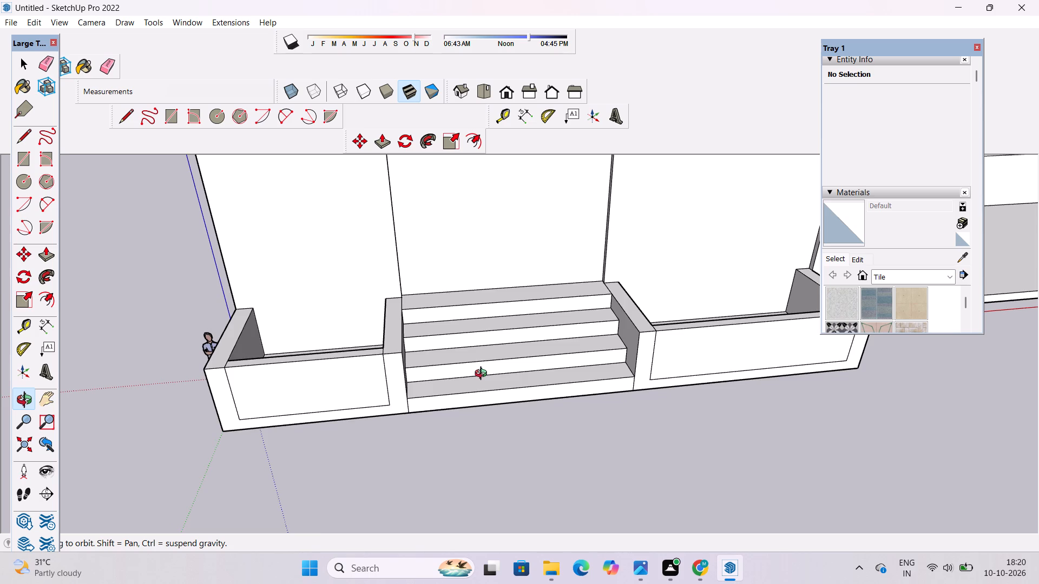
scroll(482, 373, down, 5)
drag(485, 381, 526, 489)
scroll(454, 443, up, 3)
drag(688, 406, 531, 431)
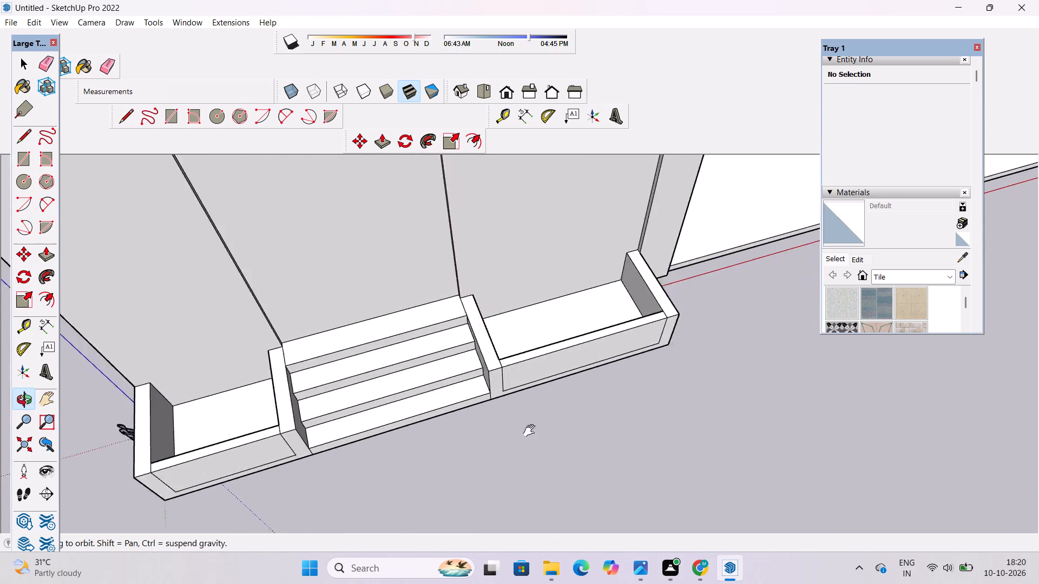
drag(531, 431, 425, 357)
scroll(425, 337, up, 4)
shift+drag(456, 375, 478, 418)
drag(486, 424, 516, 332)
scroll(534, 388, up, 4)
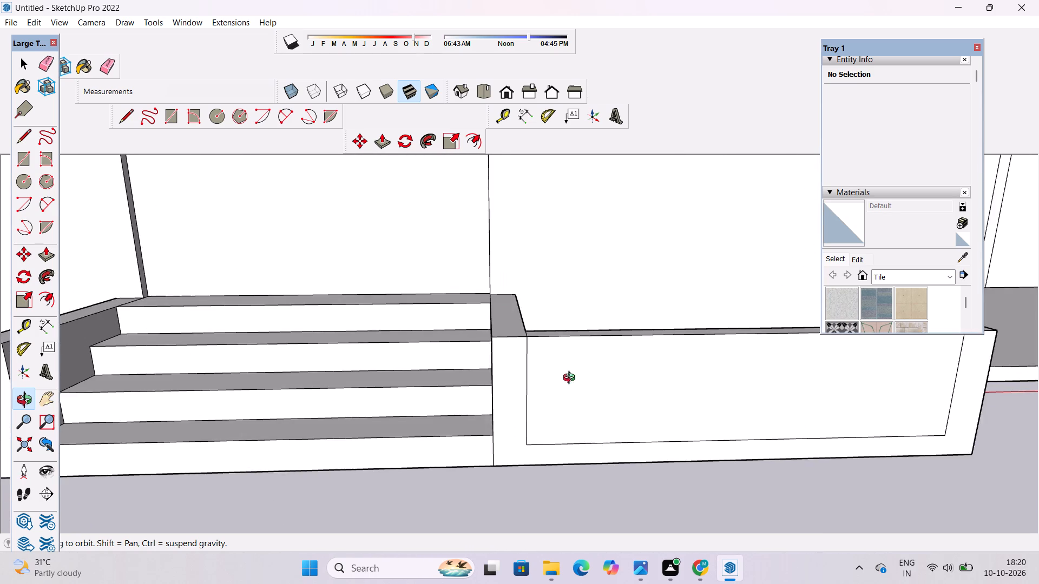
drag(685, 354, 482, 519)
scroll(470, 449, down, 6)
drag(456, 464, 596, 430)
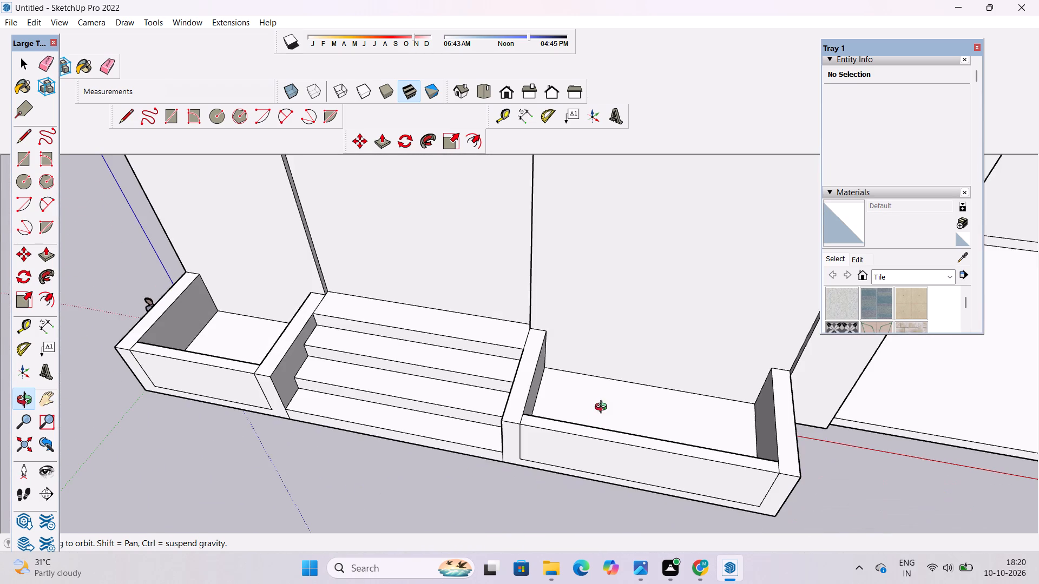
drag(505, 463, 754, 437)
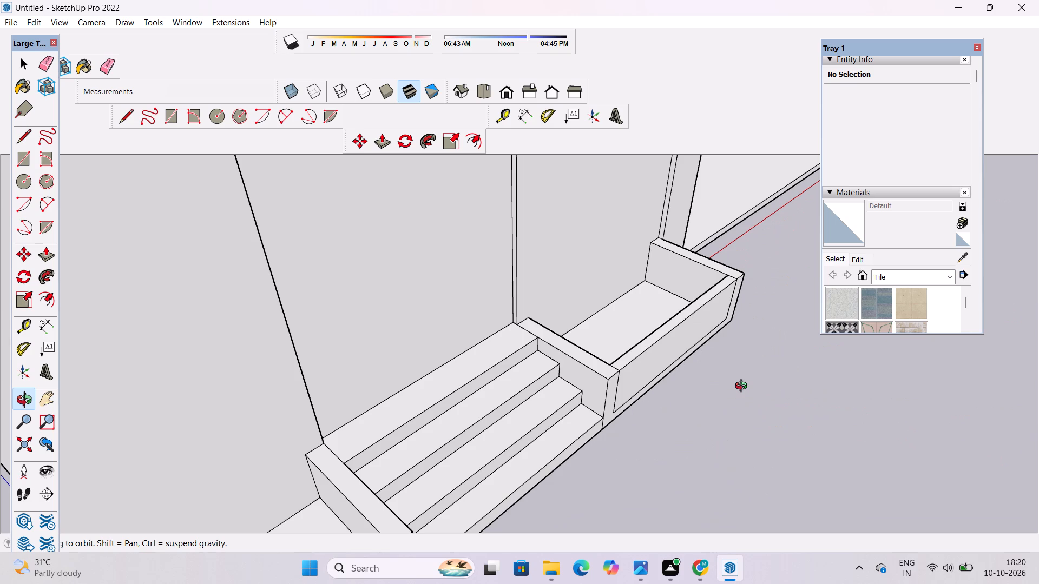
scroll(597, 386, down, 4)
drag(612, 429, 594, 386)
scroll(594, 384, up, 4)
drag(926, 366, 562, 438)
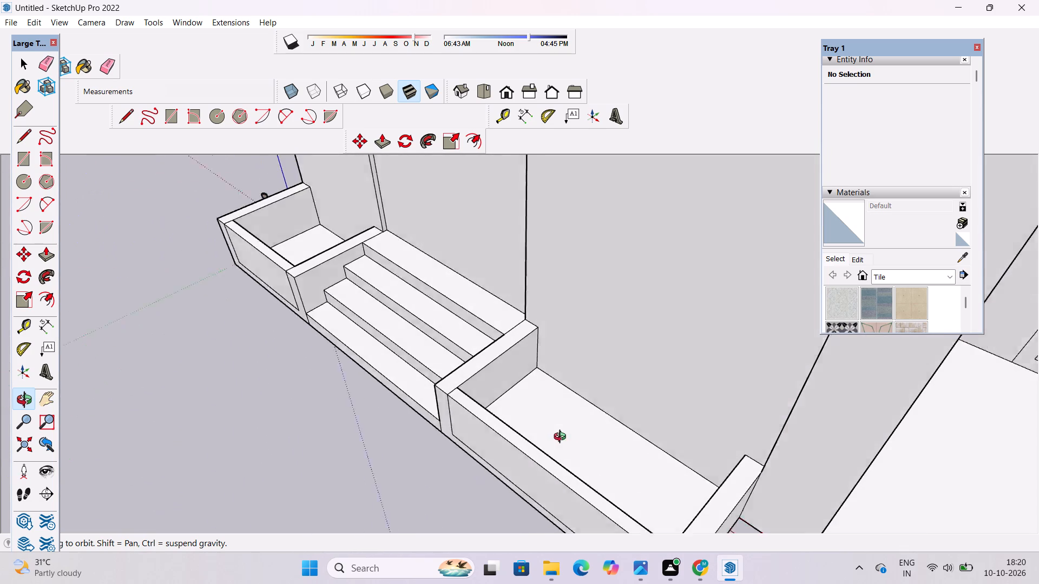
drag(562, 438, 560, 438)
scroll(552, 413, down, 5)
drag(521, 435, 655, 434)
drag(660, 440, 682, 355)
drag(673, 363, 703, 300)
scroll(522, 239, down, 2)
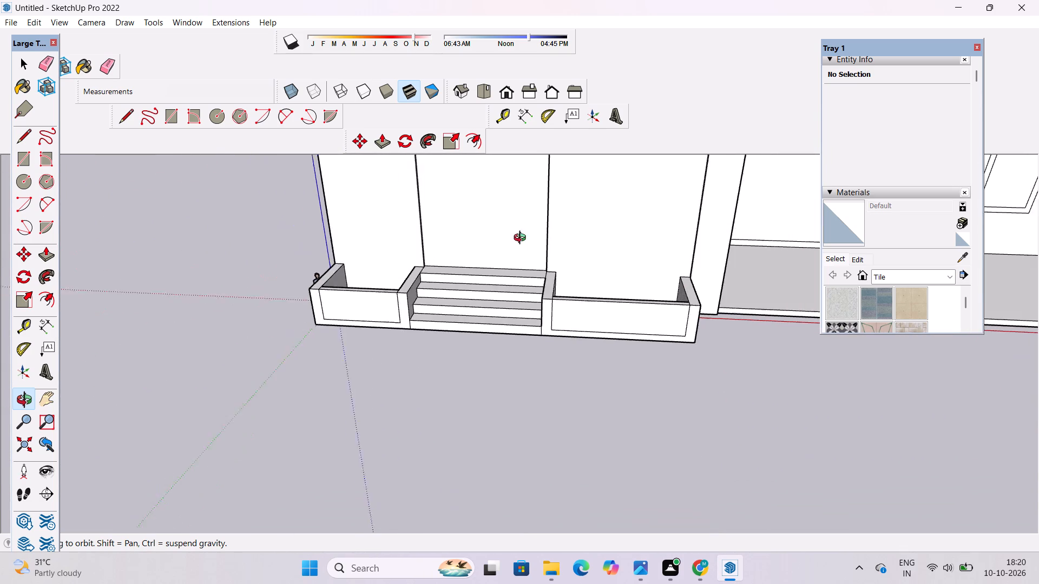
scroll(522, 239, down, 3)
shift+drag(518, 258, 459, 382)
drag(459, 386, 496, 315)
scroll(496, 308, down, 7)
shift+drag(471, 326, 454, 350)
scroll(459, 333, down, 5)
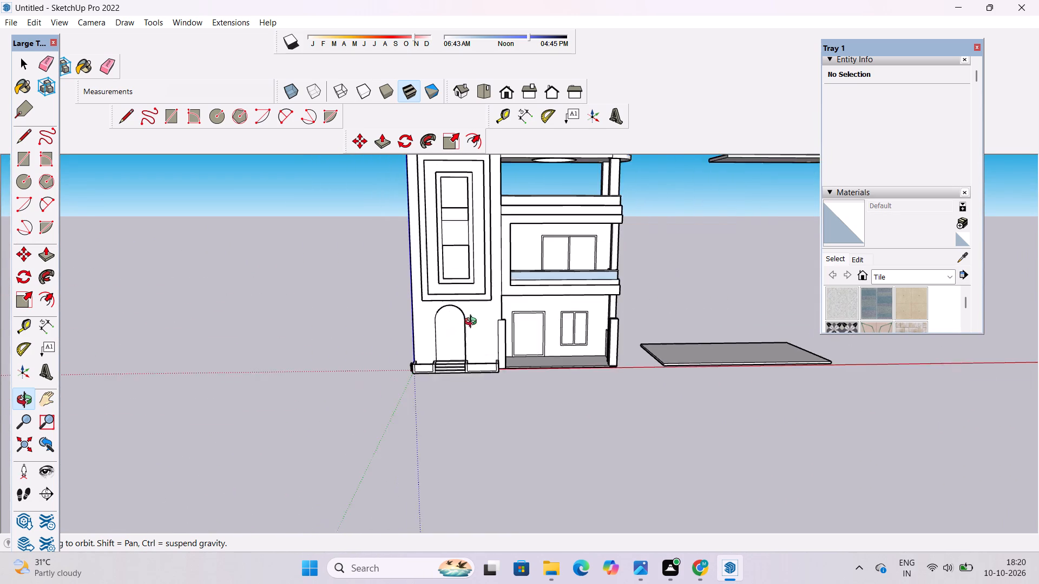
shift+drag(479, 324, 435, 368)
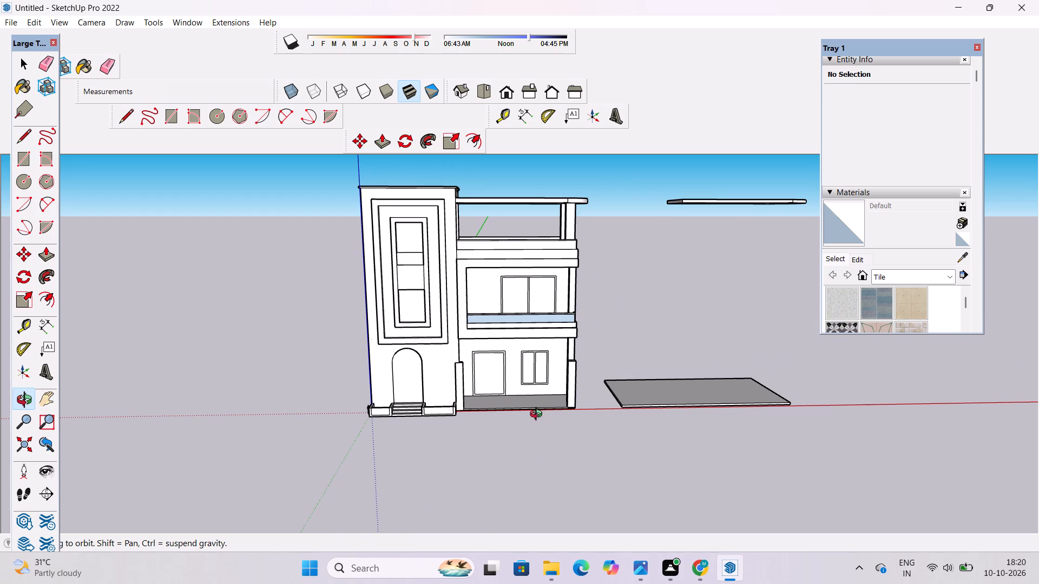
Push/Pull the front face of the veranda's floor slab back flush with the front of the corner column.
scroll(563, 401, up, 4)
shift+drag(596, 409, 548, 358)
drag(545, 361, 559, 448)
scroll(517, 375, up, 16)
drag(724, 365, 479, 287)
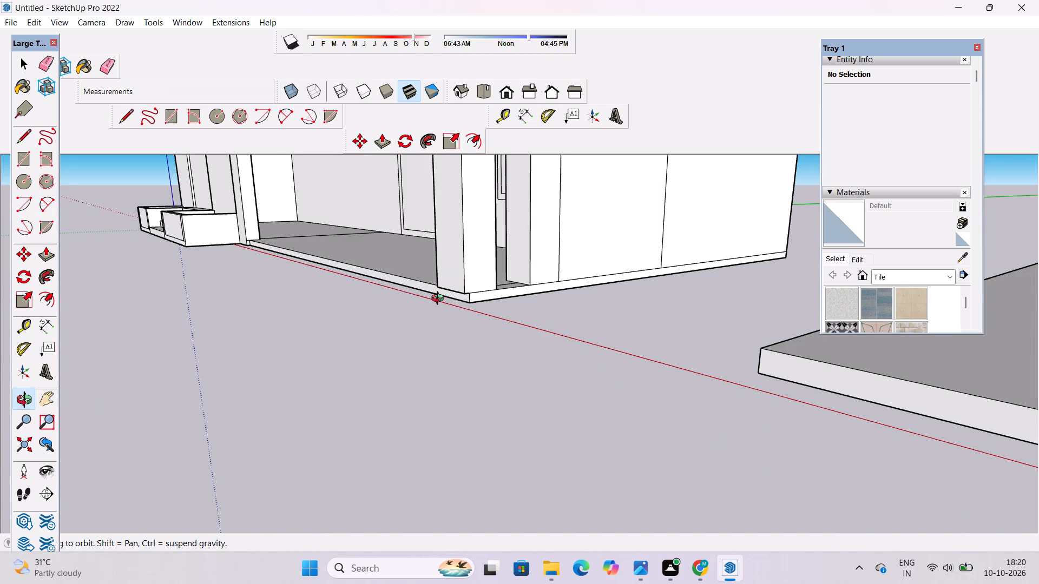
scroll(439, 301, up, 5)
shift+drag(441, 301, 446, 327)
shift+scroll(446, 328, up, 5)
shift+drag(451, 328, 449, 341)
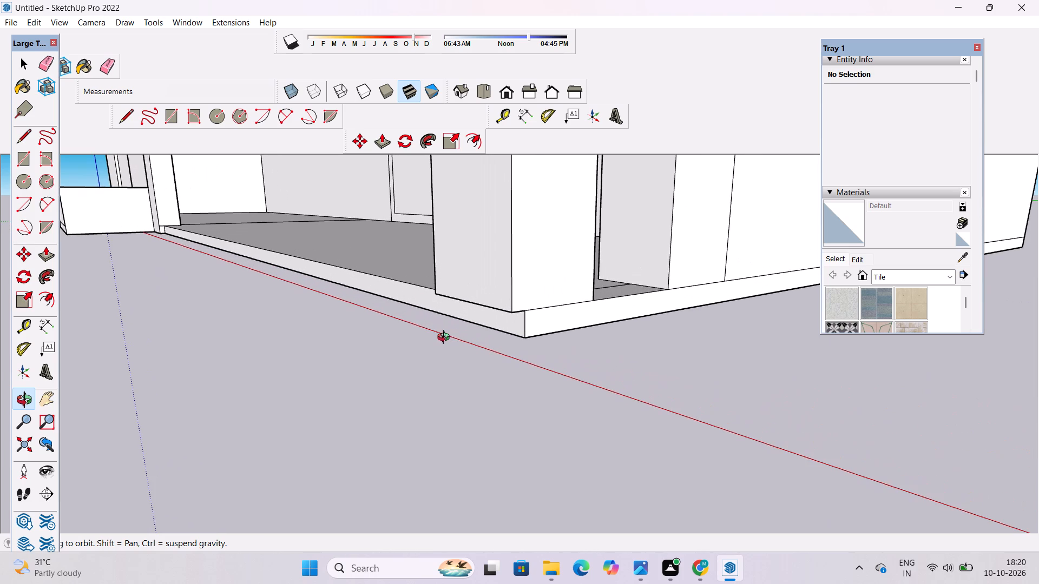
key(p)
click(507, 322)
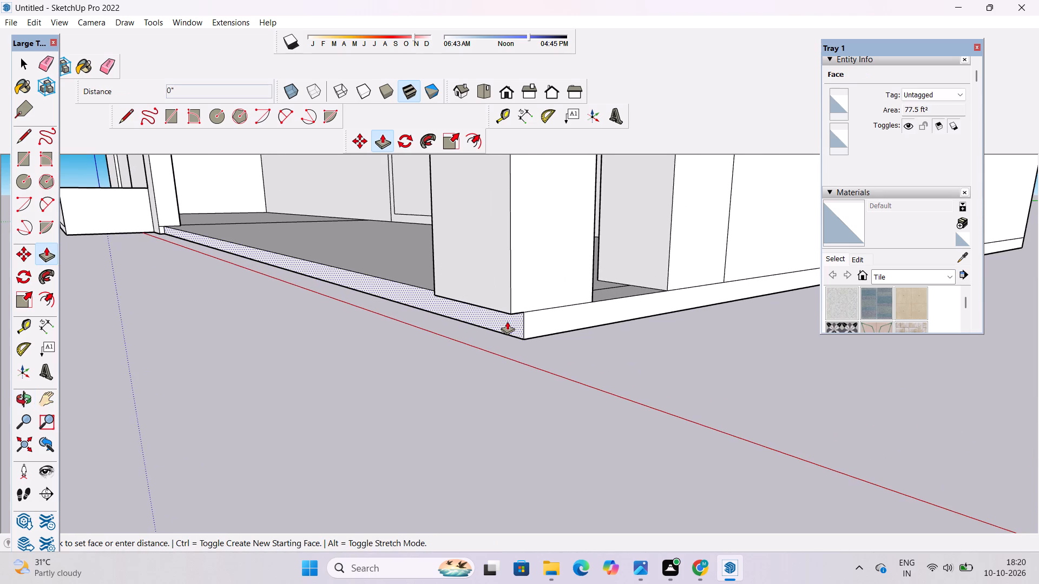
click(502, 309)
key(space)
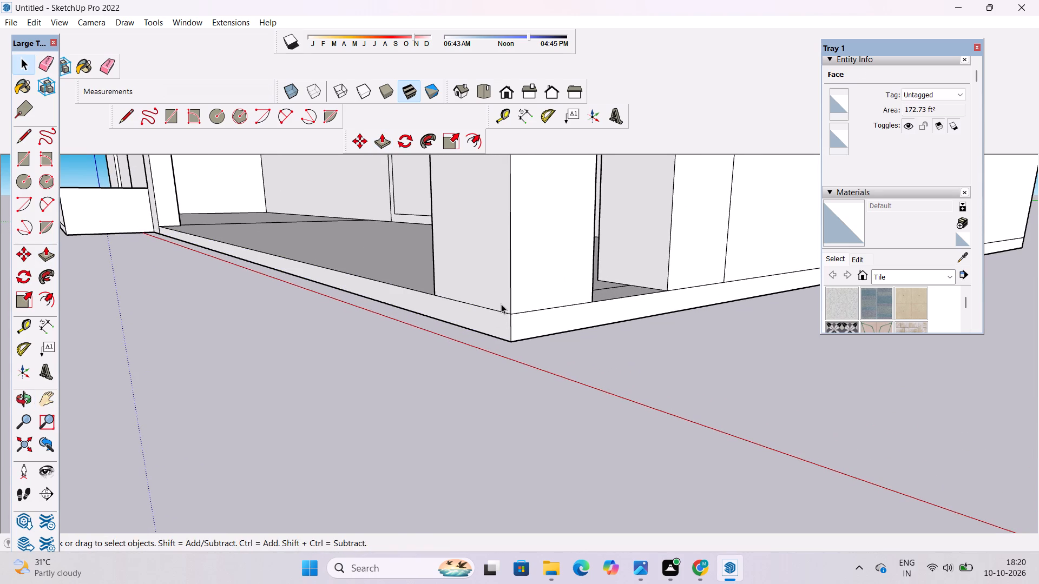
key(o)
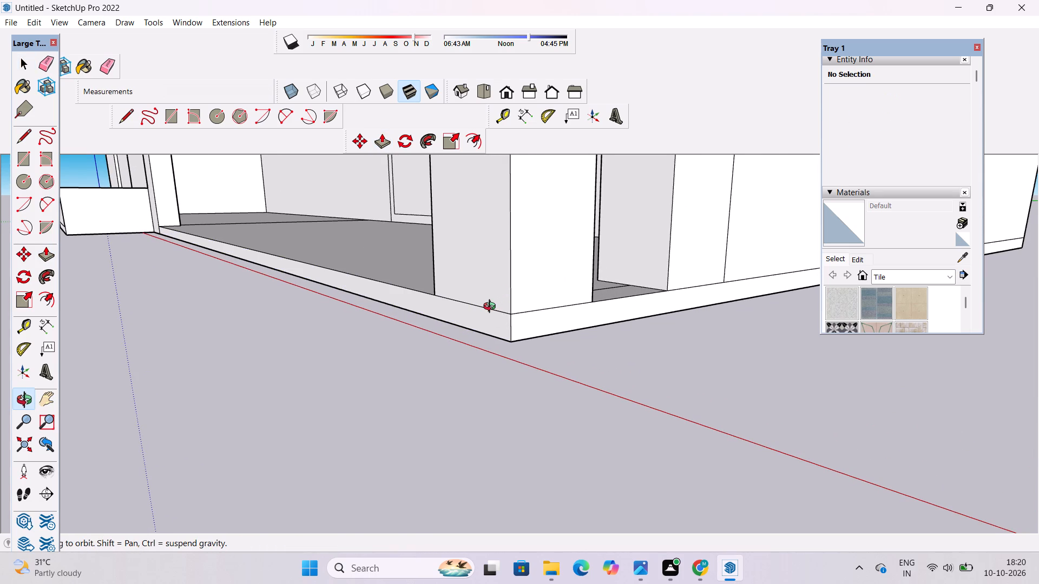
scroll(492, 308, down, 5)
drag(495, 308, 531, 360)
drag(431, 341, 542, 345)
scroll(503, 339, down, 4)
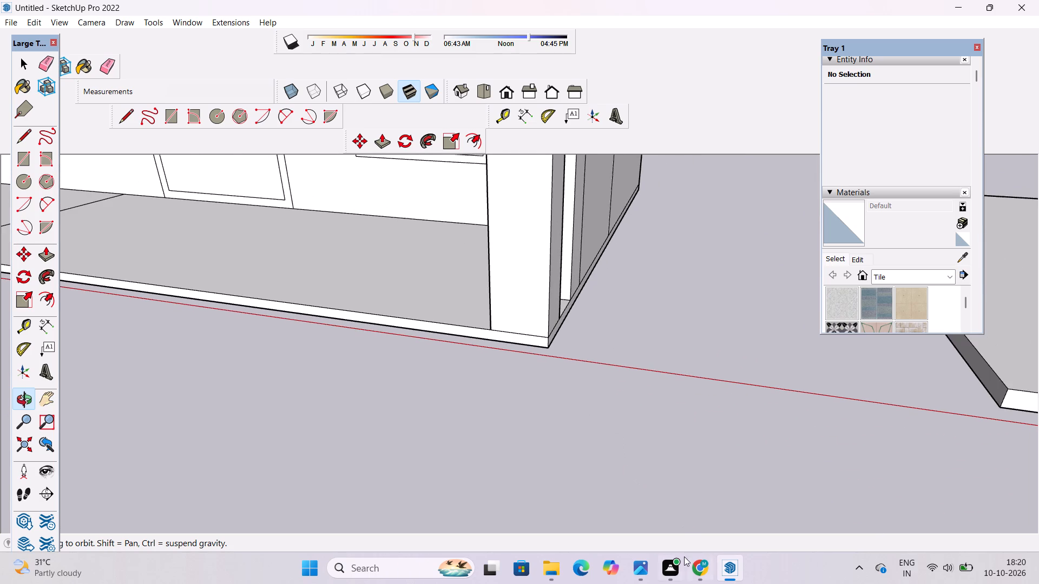
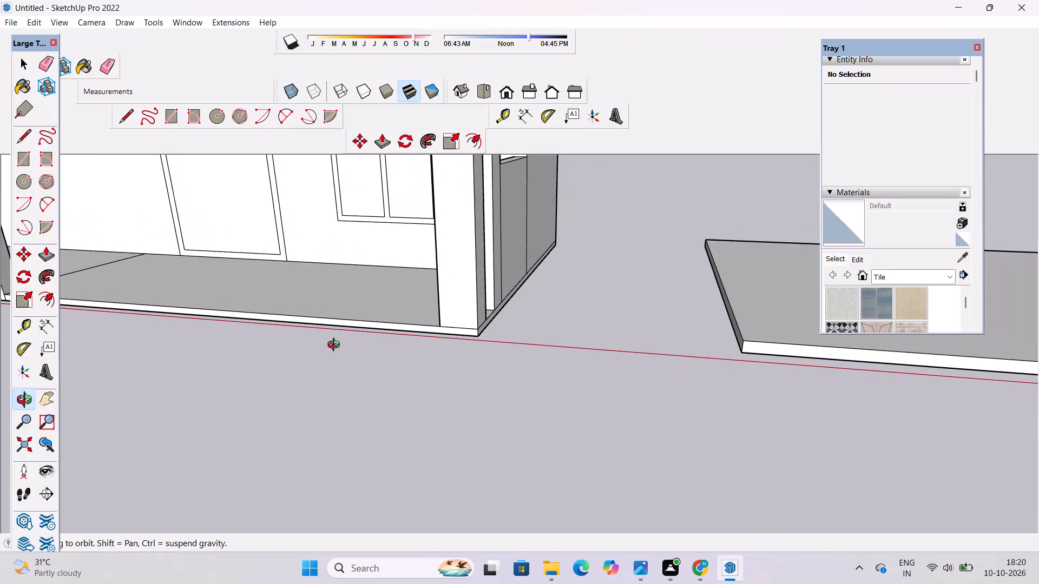
Add a construction guide along the bottom front edge of the planter box beside the entrance steps.
shift+drag(322, 349, 463, 427)
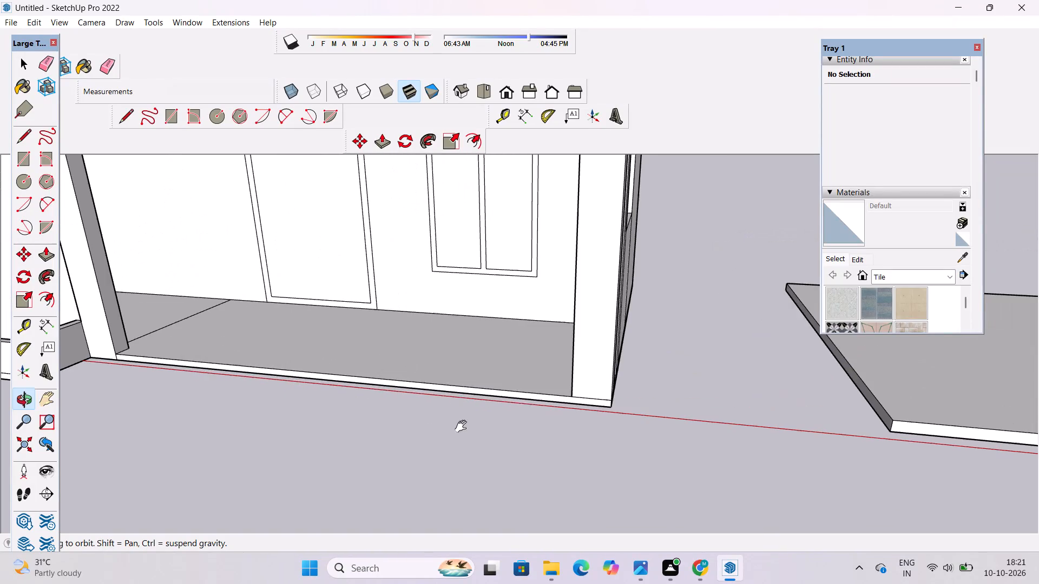
shift+drag(463, 427, 463, 426)
scroll(447, 399, down, 5)
drag(440, 394, 545, 392)
scroll(546, 390, down, 5)
drag(573, 407, 413, 428)
scroll(536, 375, up, 5)
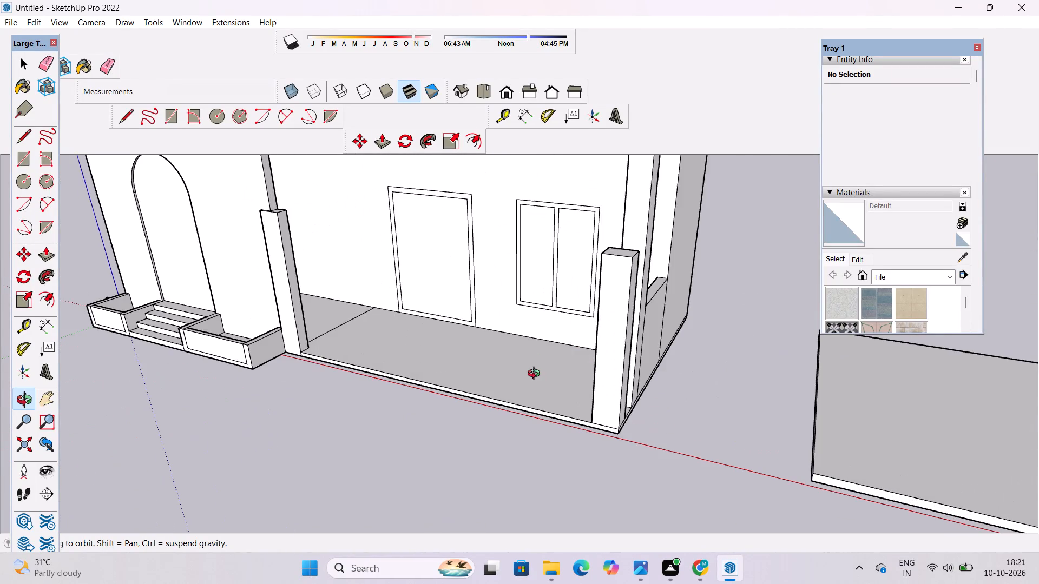
shift+drag(537, 384, 508, 295)
scroll(555, 381, up, 4)
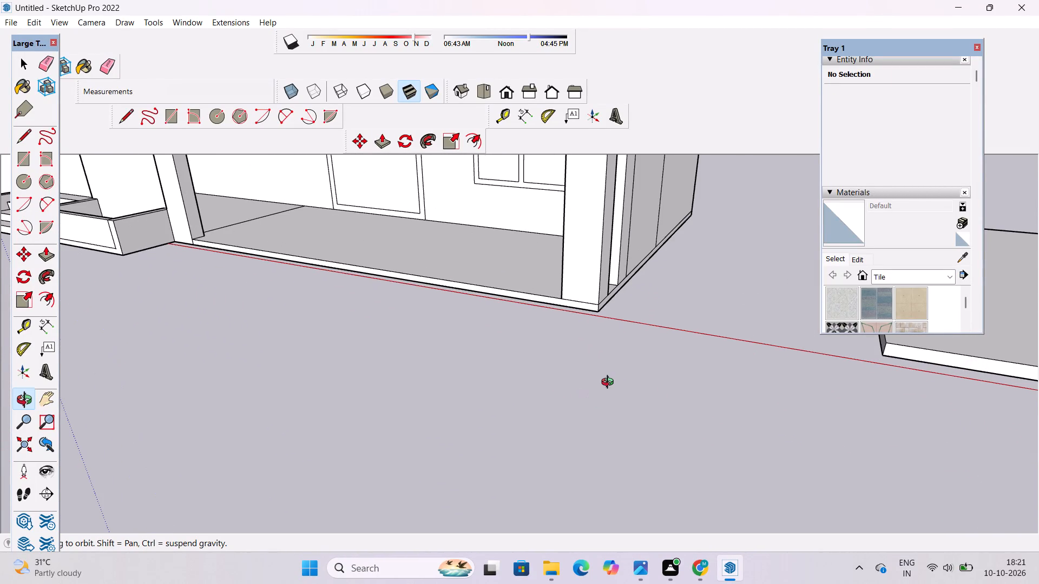
scroll(610, 383, down, 4)
drag(614, 367, 577, 400)
scroll(556, 363, up, 4)
drag(524, 386, 606, 332)
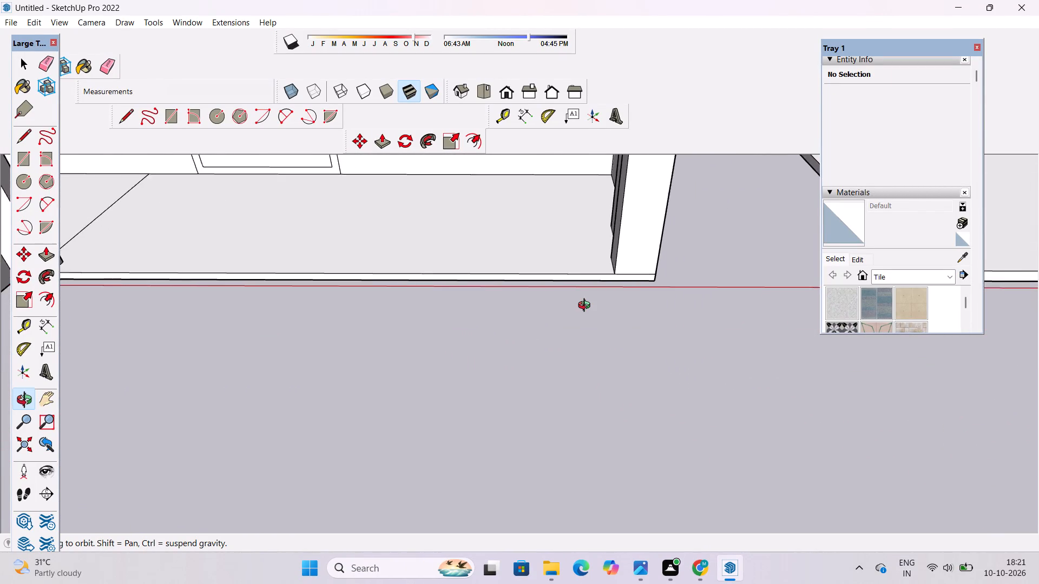
scroll(587, 307, down, 4)
drag(586, 307, 610, 348)
shift+drag(402, 346, 437, 353)
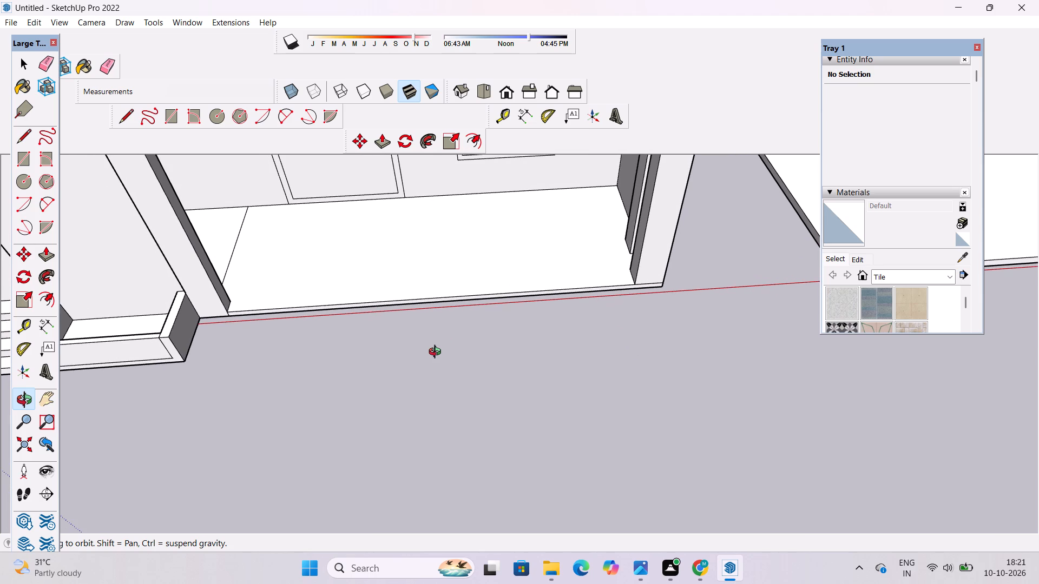
key(t)
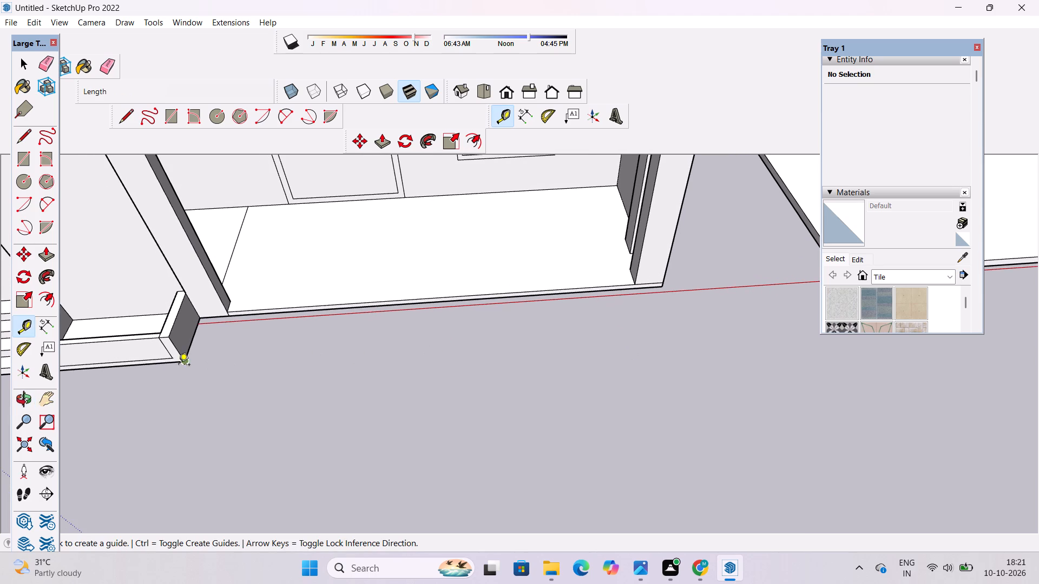
scroll(169, 370, up, 9)
click(176, 356)
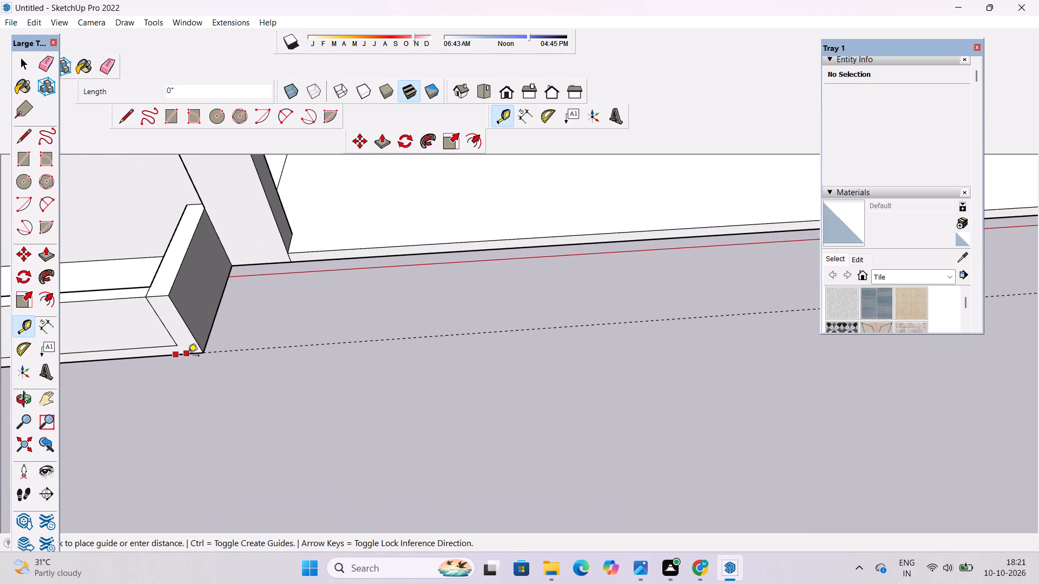
click(193, 356)
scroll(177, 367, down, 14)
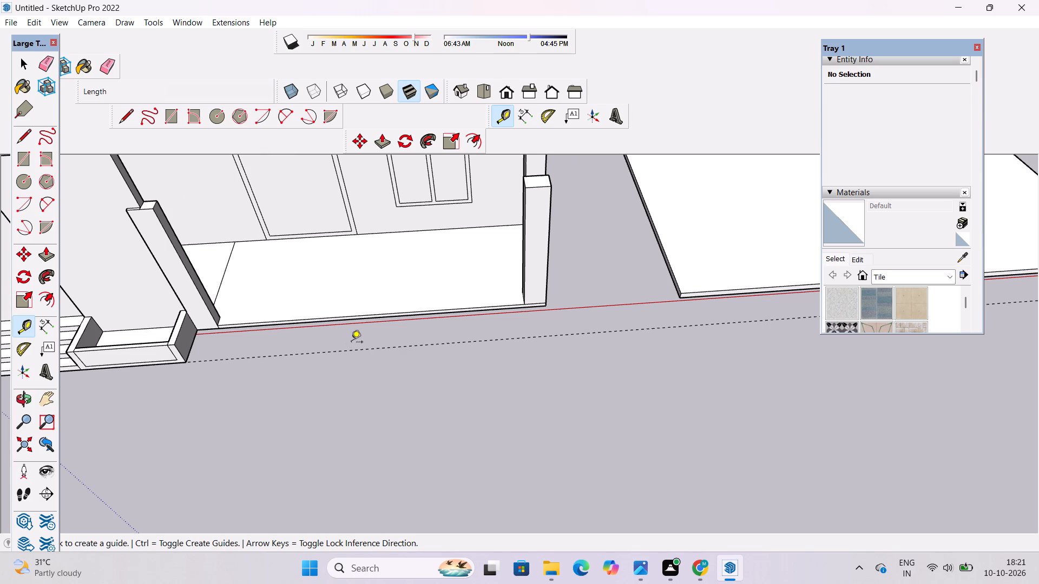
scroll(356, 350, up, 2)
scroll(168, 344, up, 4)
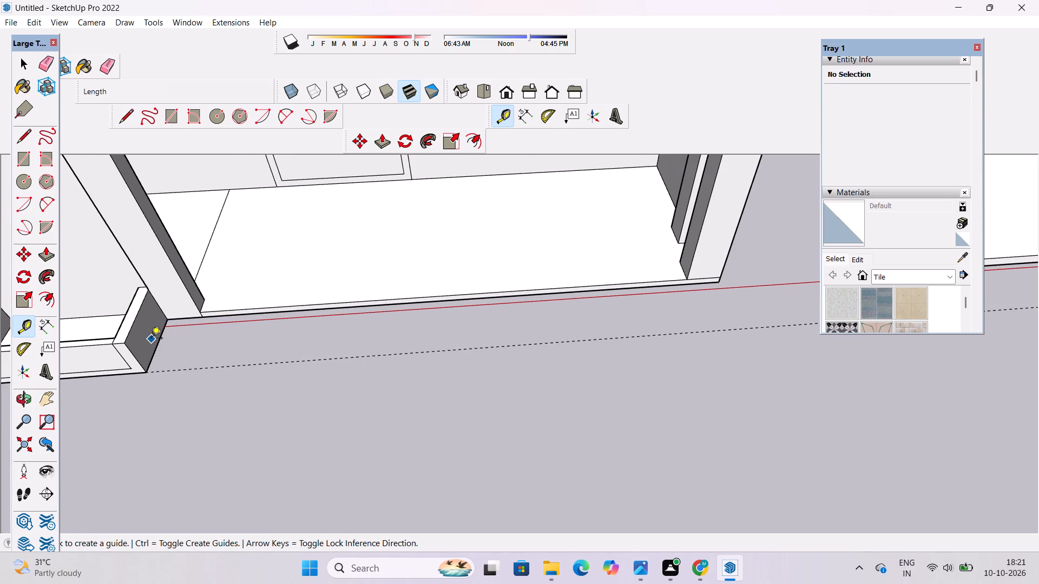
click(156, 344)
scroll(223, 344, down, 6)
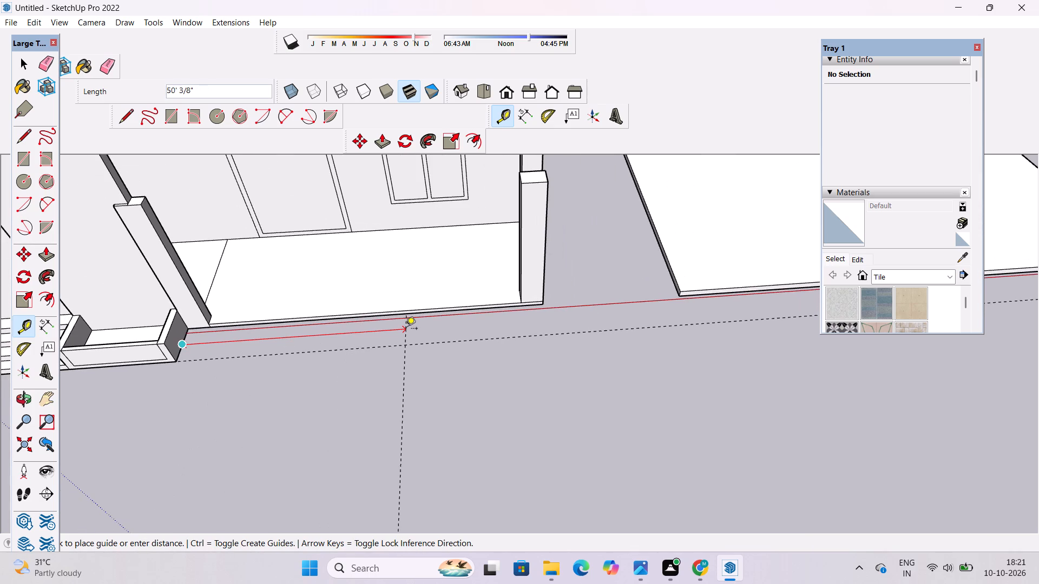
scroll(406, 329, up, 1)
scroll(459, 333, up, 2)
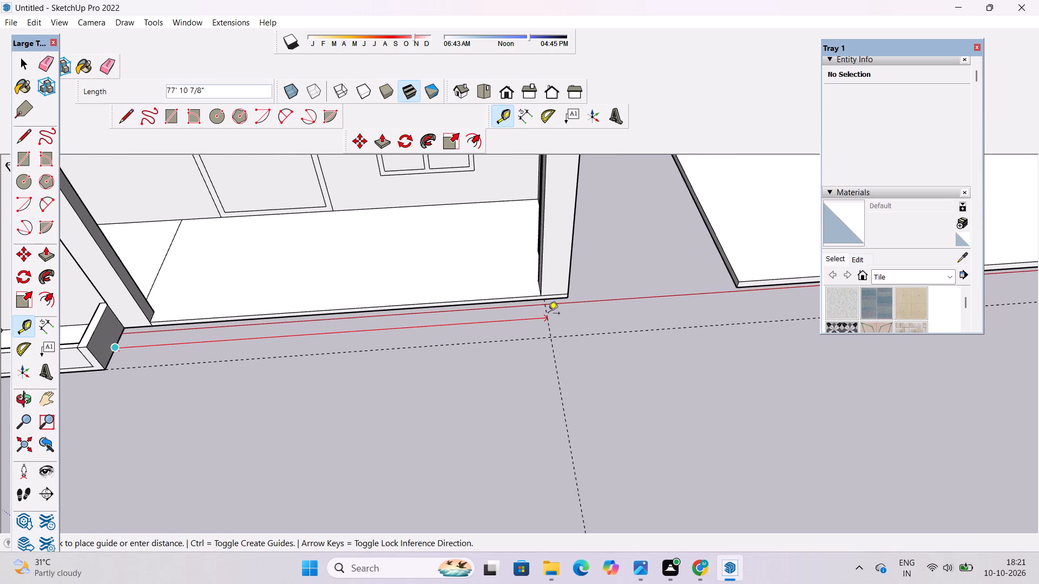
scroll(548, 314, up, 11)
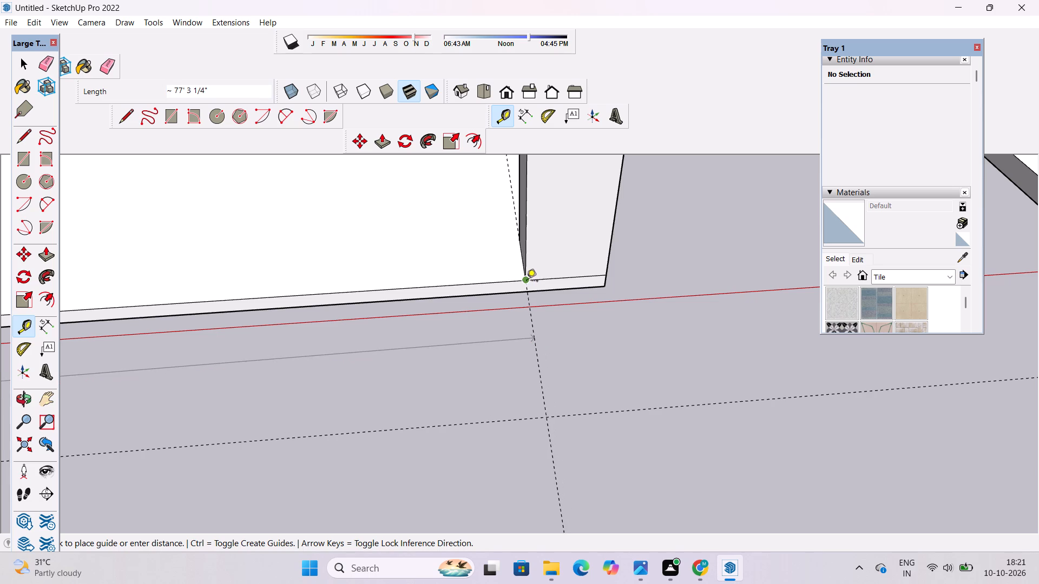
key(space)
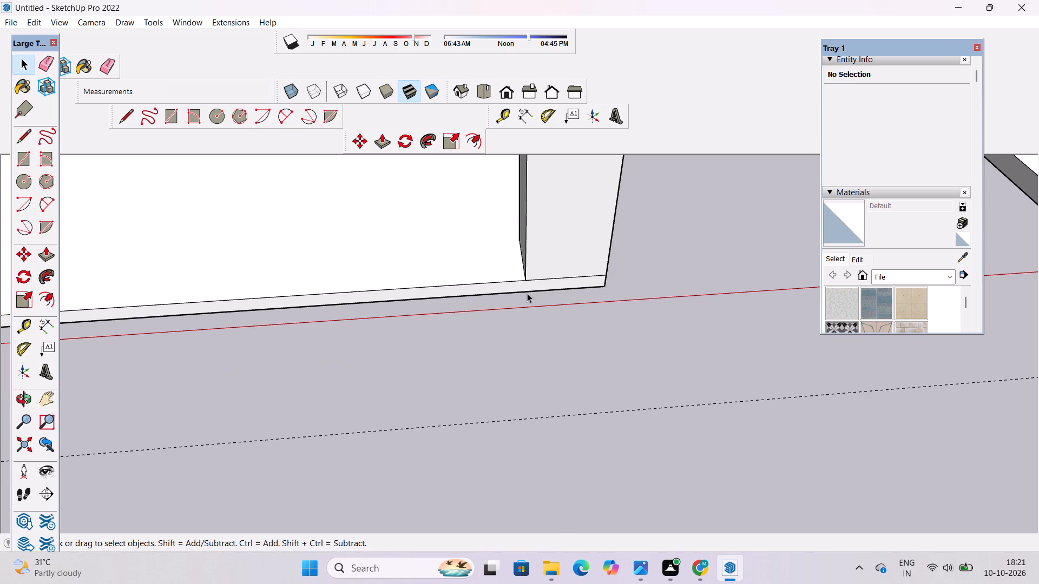
Add a guide from the inner base edge of the veranda's end pillar, crossing the slab's front edge.
text(t)
scroll(522, 250, up, 4)
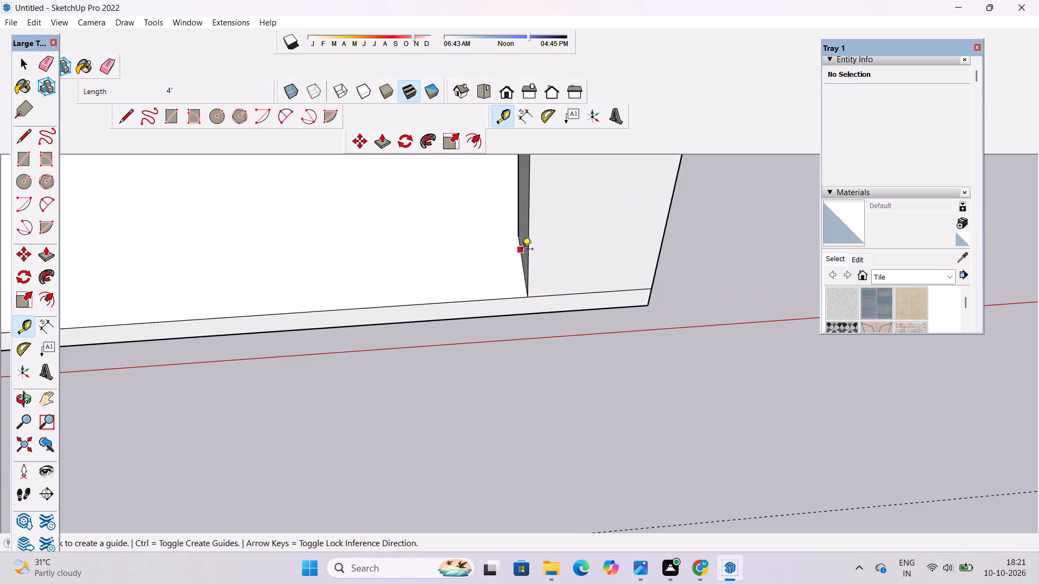
click(522, 260)
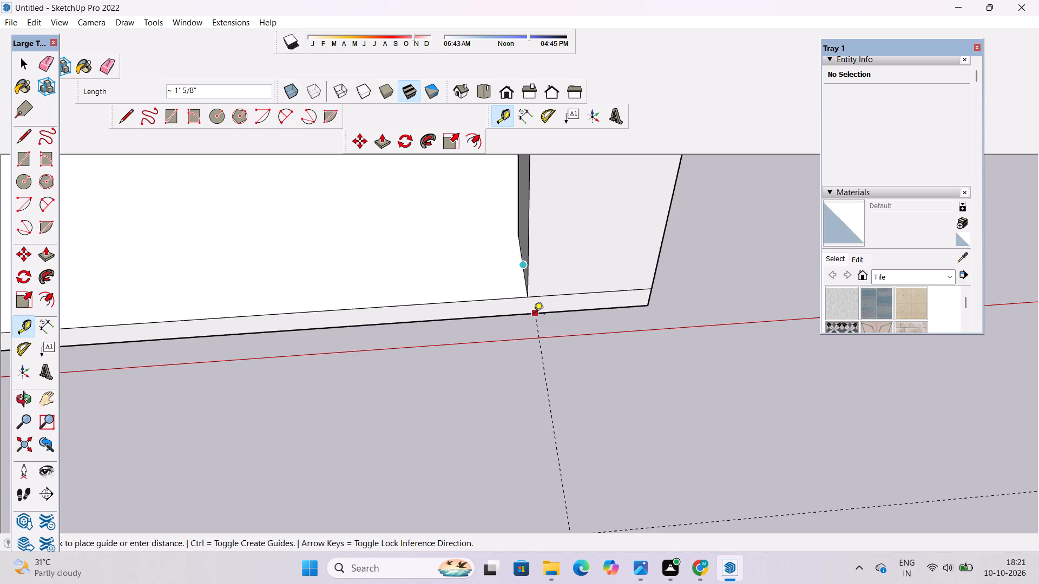
scroll(534, 315, up, 9)
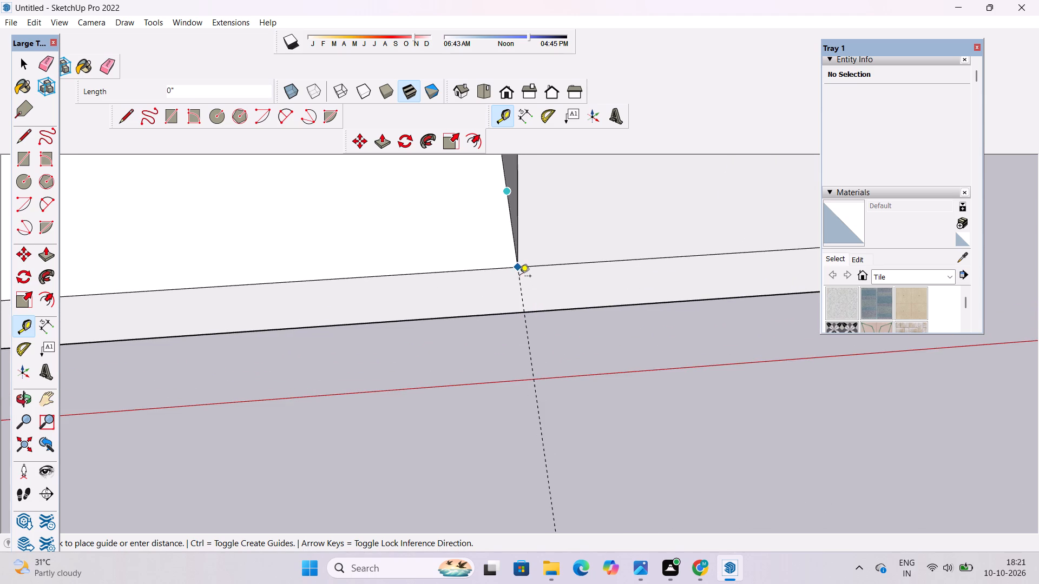
click(524, 311)
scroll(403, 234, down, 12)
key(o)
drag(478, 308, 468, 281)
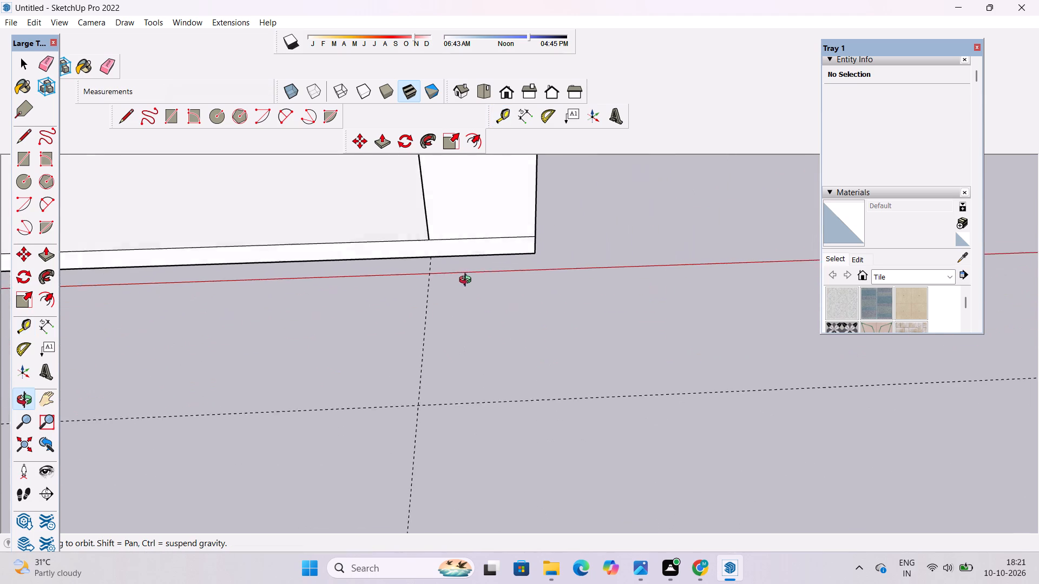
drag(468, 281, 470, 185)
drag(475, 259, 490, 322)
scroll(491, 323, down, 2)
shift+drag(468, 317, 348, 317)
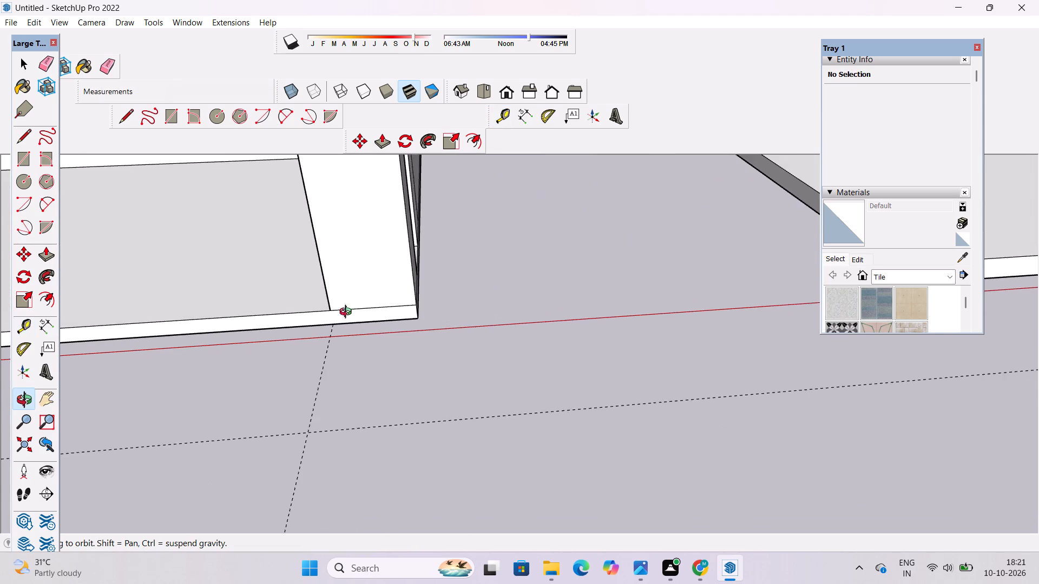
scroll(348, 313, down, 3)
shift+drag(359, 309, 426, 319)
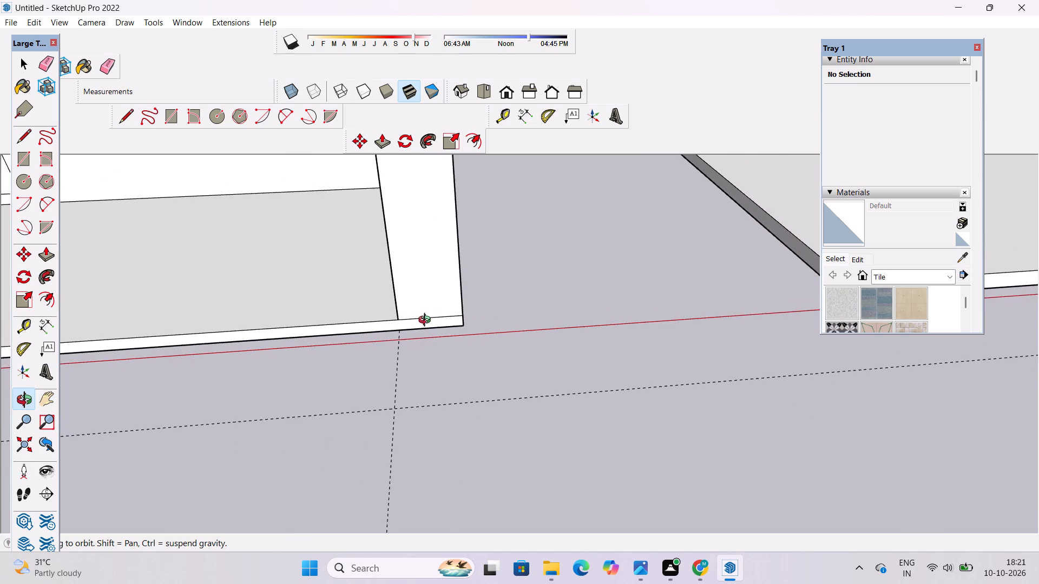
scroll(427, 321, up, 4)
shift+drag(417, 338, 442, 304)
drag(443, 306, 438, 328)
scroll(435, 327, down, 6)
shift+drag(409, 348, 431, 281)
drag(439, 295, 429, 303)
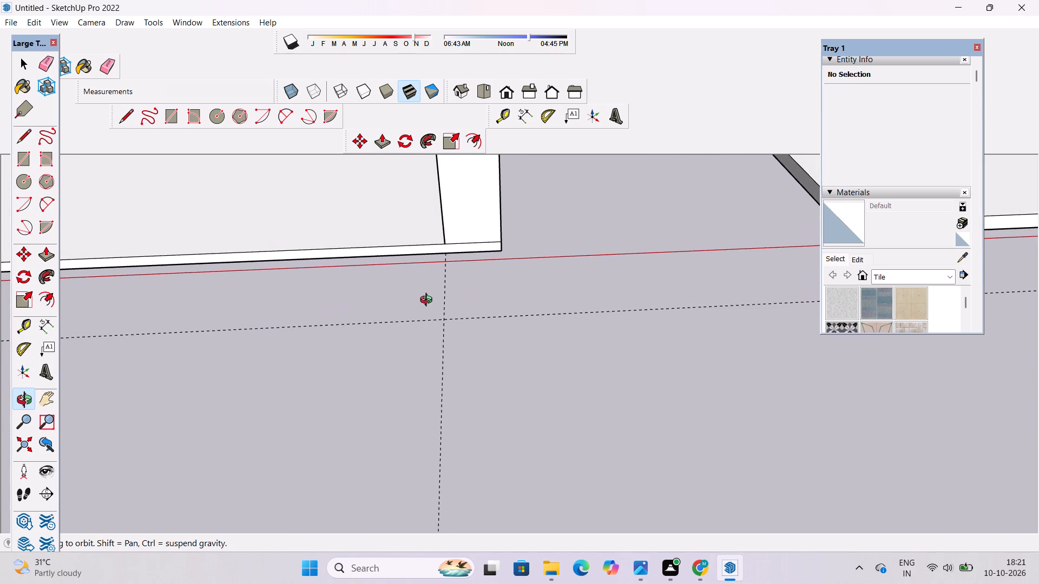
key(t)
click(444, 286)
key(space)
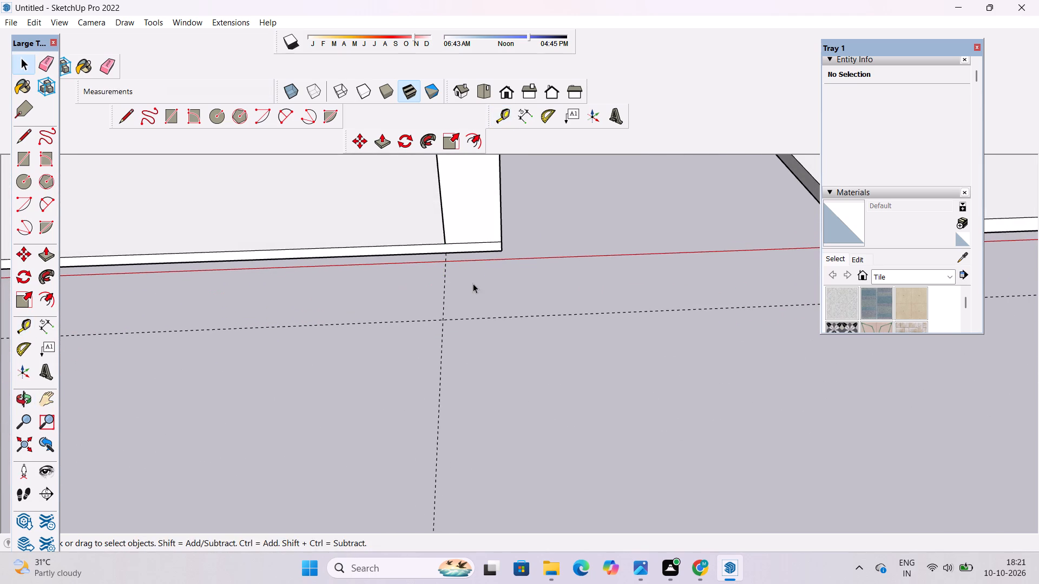
Add a parallel guide offset 12' from the pillar guide, outward past the veranda's end towards the separate slab.
text(t)
click(443, 307)
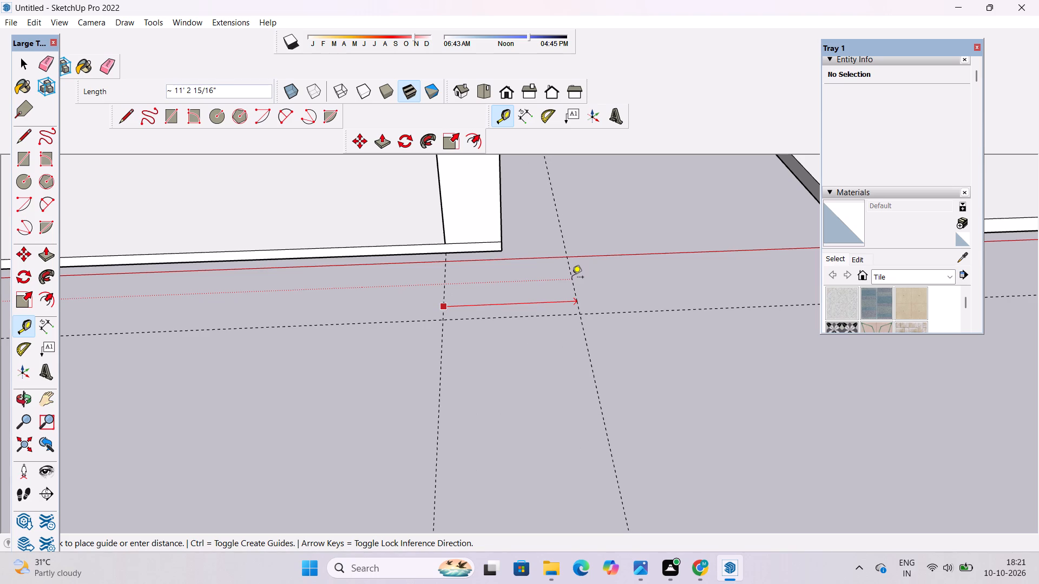
text(12')
key(Return)
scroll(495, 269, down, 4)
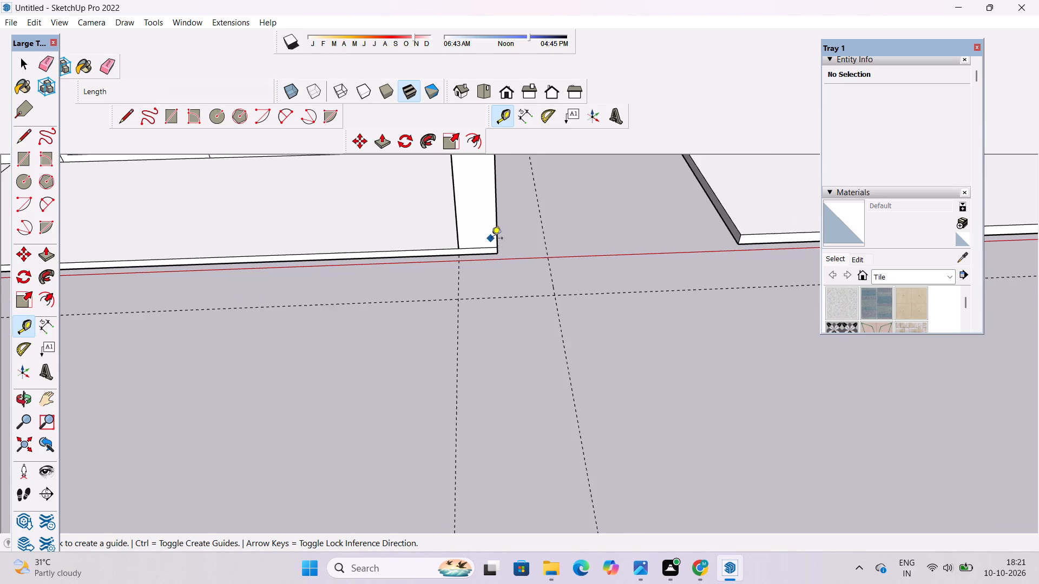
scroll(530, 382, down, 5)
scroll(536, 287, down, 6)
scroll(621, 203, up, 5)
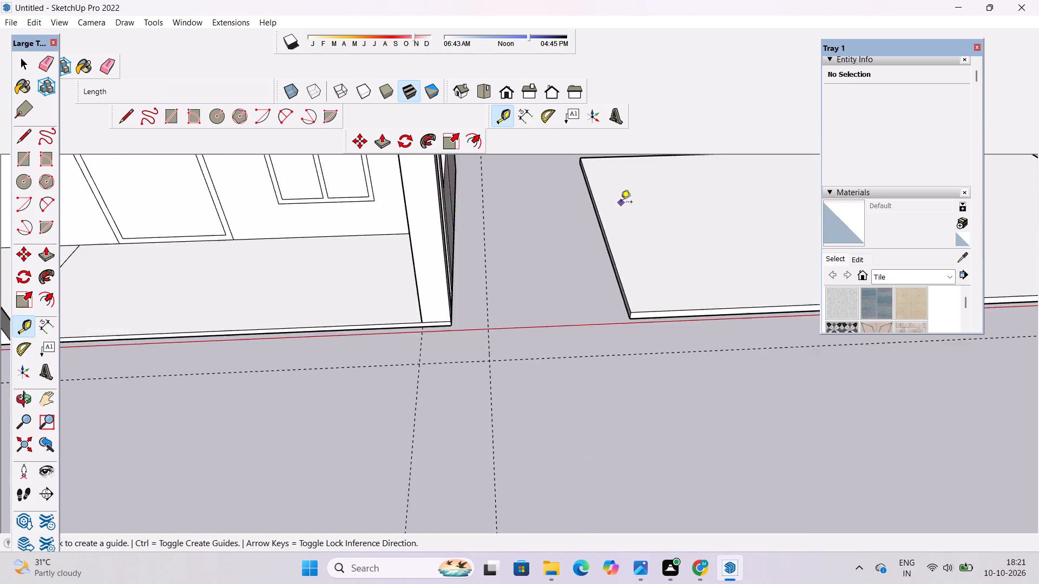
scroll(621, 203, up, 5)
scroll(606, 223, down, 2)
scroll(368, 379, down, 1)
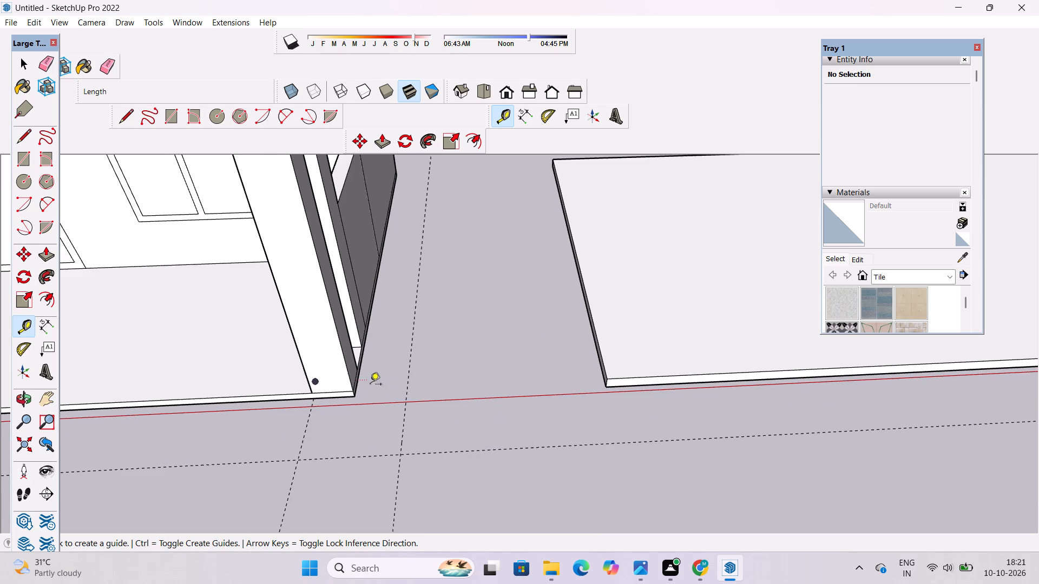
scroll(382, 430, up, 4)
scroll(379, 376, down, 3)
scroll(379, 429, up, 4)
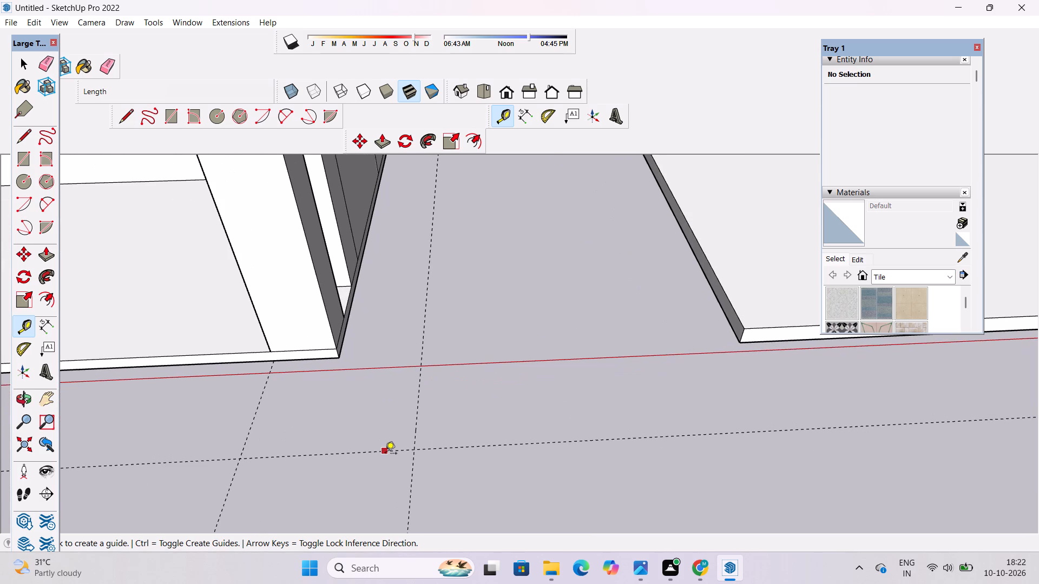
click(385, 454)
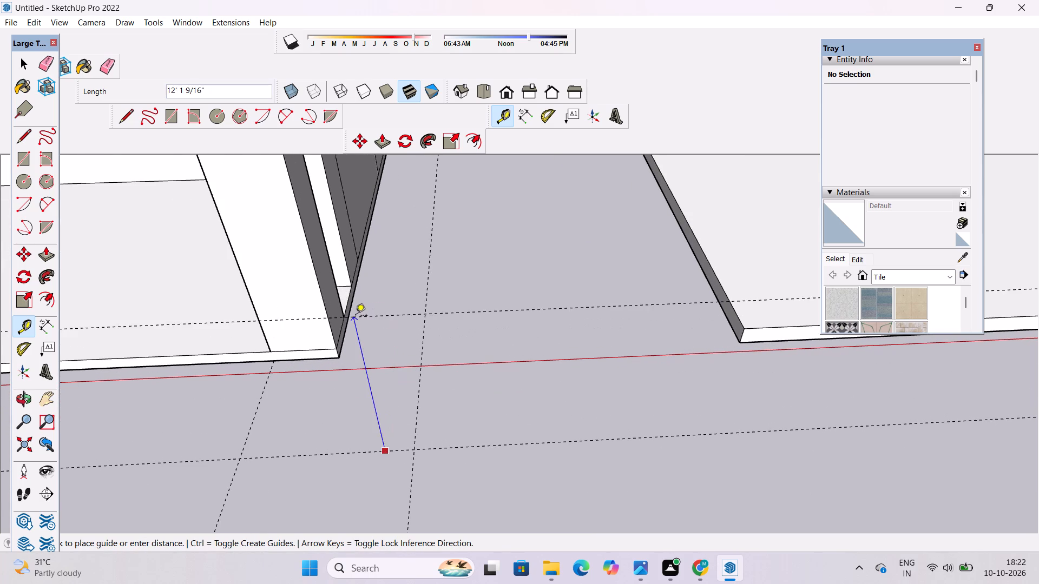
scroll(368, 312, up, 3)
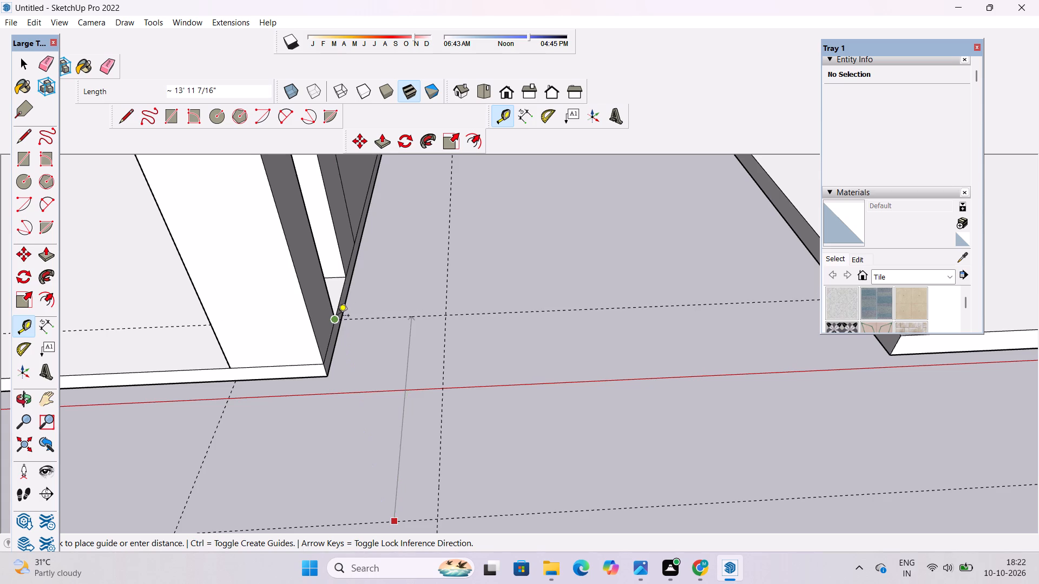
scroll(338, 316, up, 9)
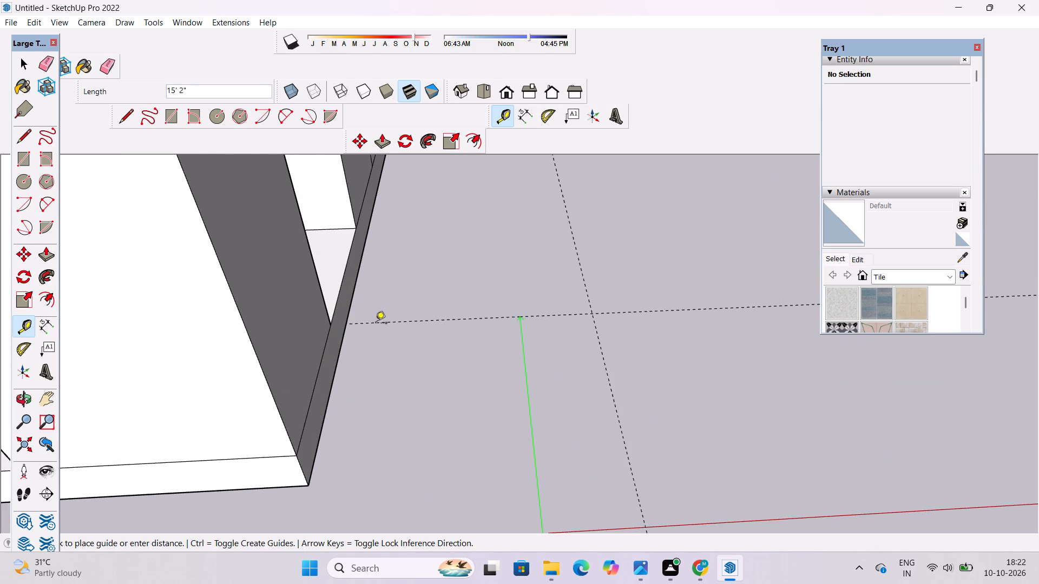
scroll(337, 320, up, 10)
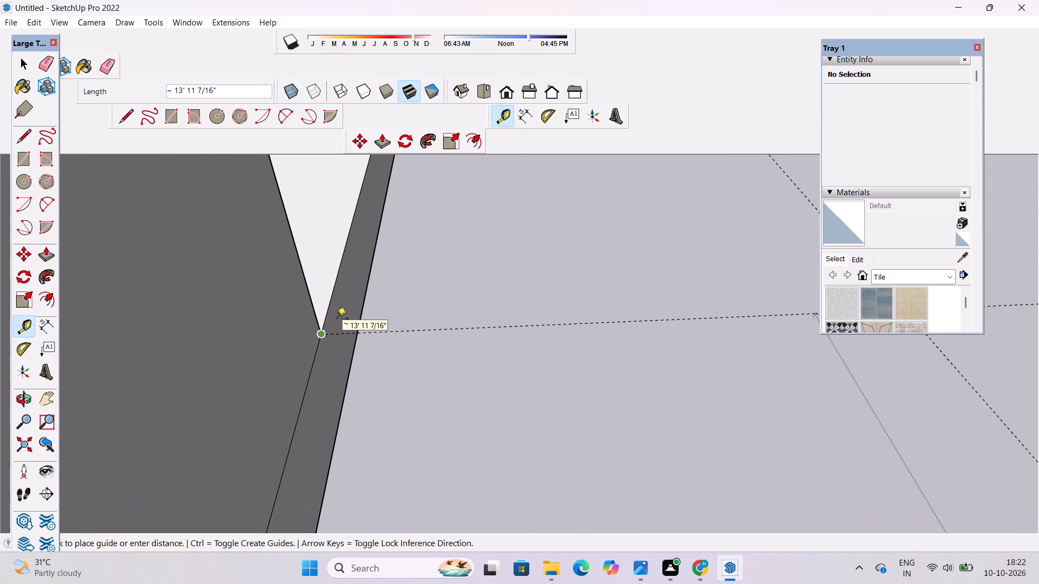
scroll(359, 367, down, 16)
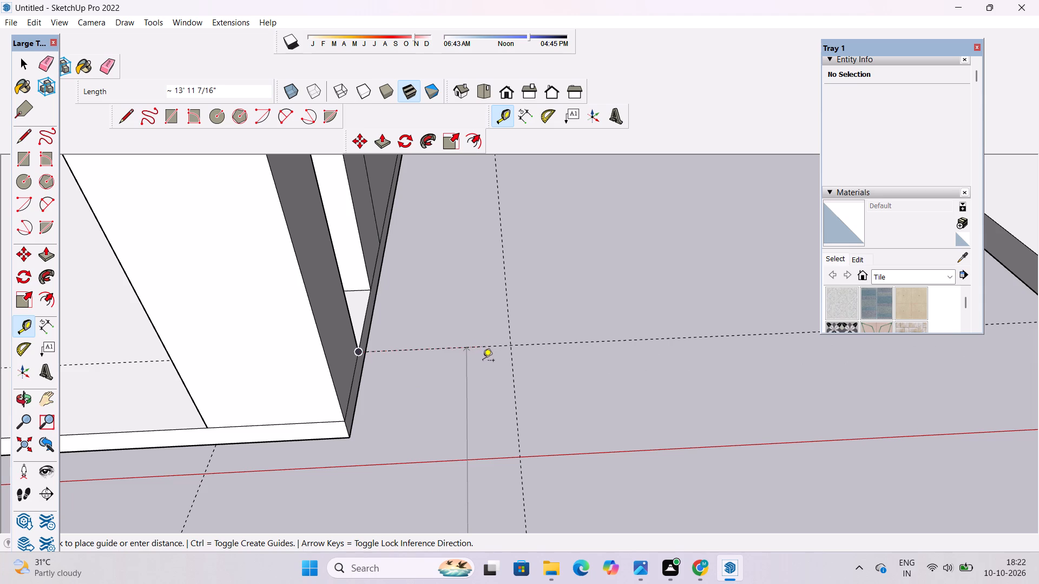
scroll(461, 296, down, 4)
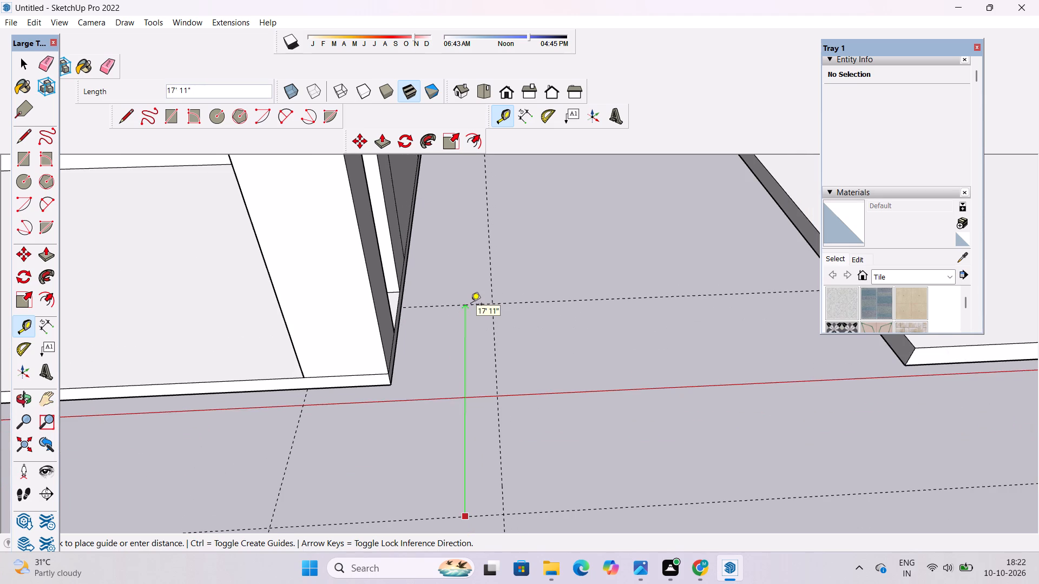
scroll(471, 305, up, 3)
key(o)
Draw a 1' vertical line down the slab's side face from the end pillar's inner base corner to the slab's bottom edge.
scroll(531, 337, down, 4)
drag(657, 348, 452, 342)
scroll(462, 313, up, 3)
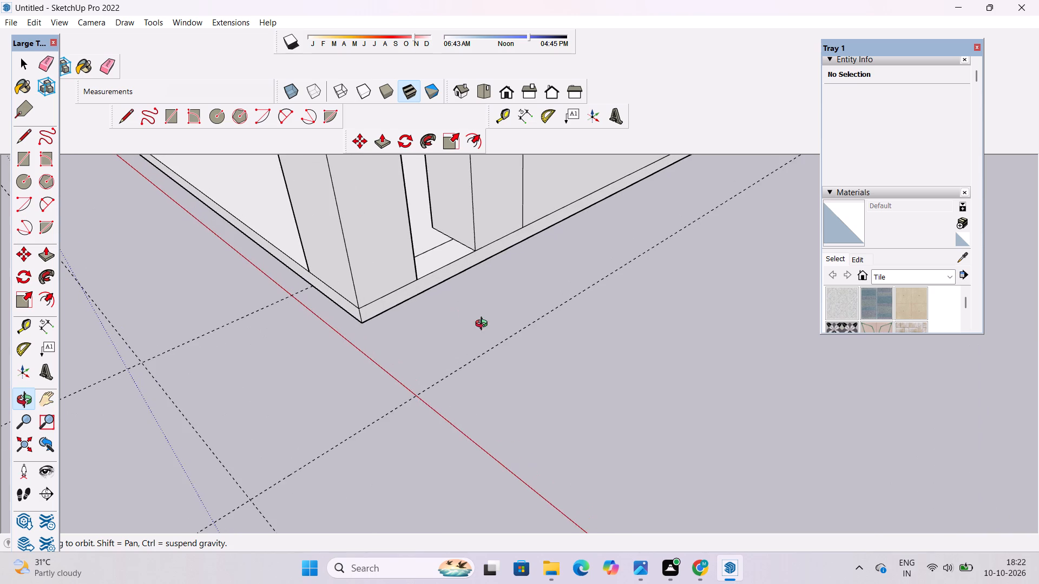
drag(497, 331, 434, 316)
scroll(434, 315, down, 4)
shift+drag(433, 321, 433, 275)
drag(435, 274, 465, 348)
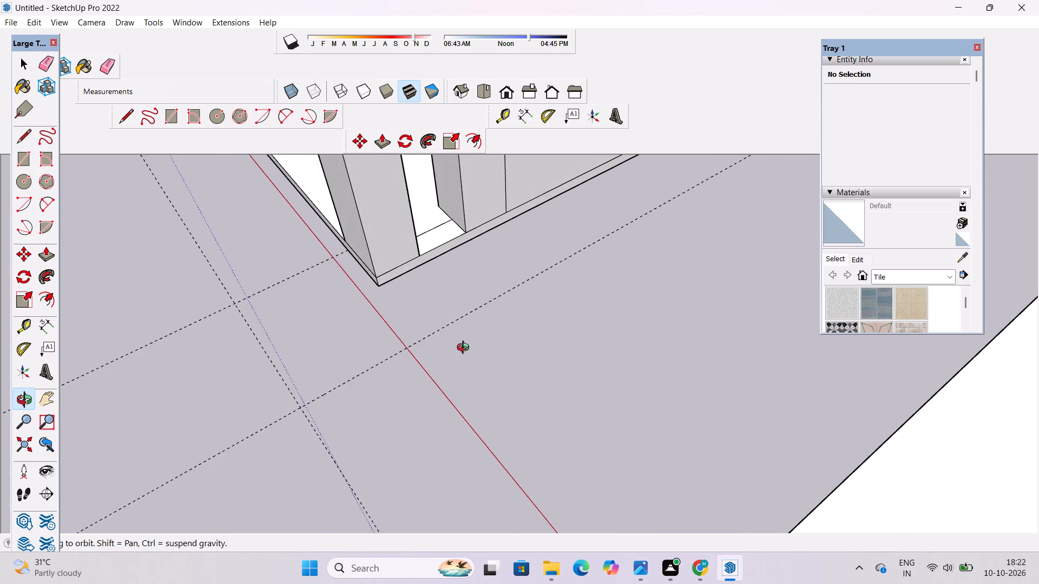
scroll(447, 297, up, 5)
shift+drag(440, 290, 396, 293)
drag(392, 294, 450, 300)
scroll(378, 307, up, 3)
shift+drag(351, 297, 404, 346)
drag(387, 337, 372, 281)
scroll(369, 293, up, 5)
scroll(383, 343, up, 2)
shift+drag(411, 336, 380, 317)
click(379, 317)
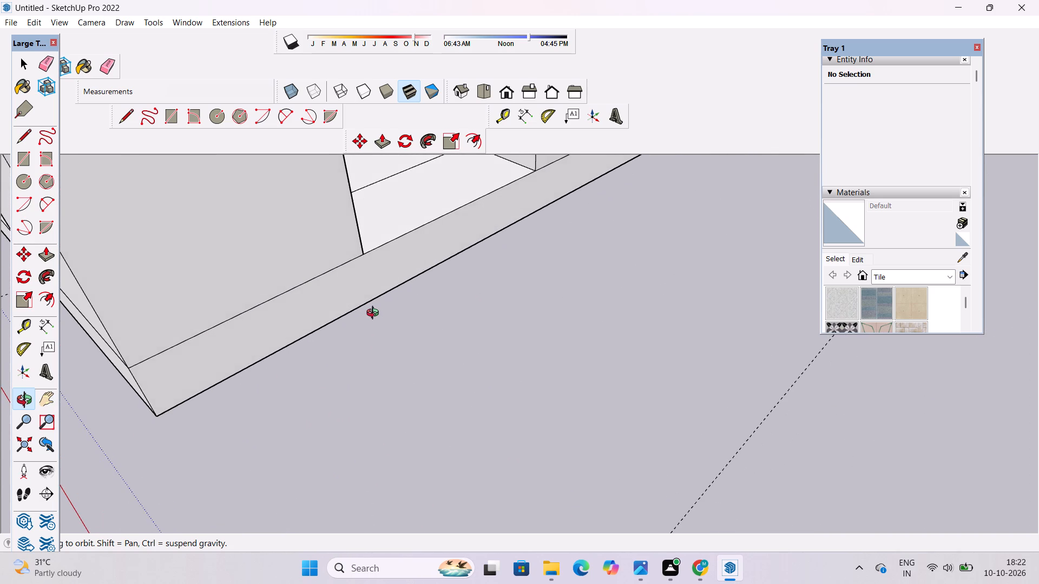
key(l)
scroll(364, 302, up, 2)
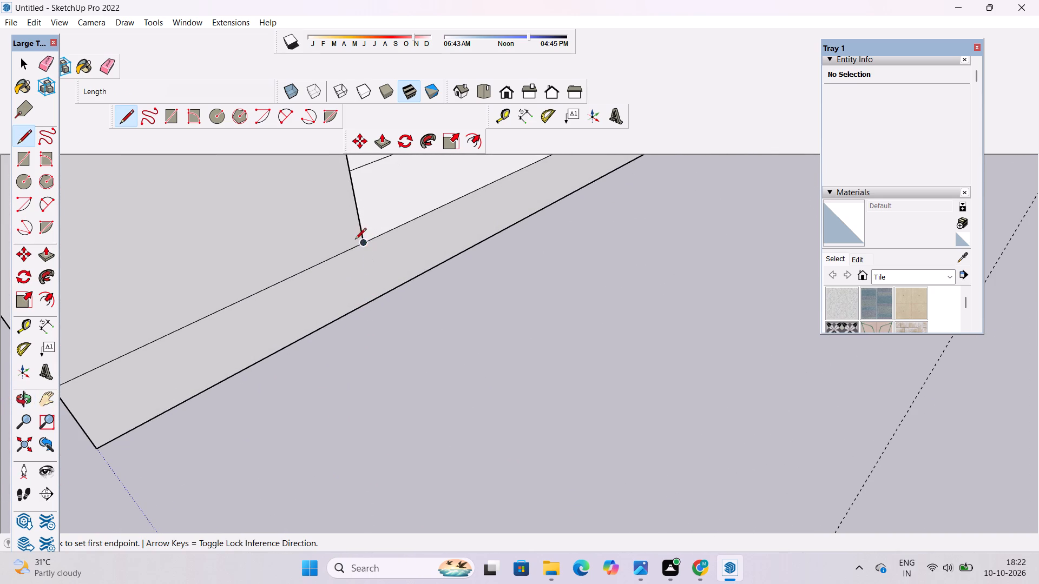
click(363, 244)
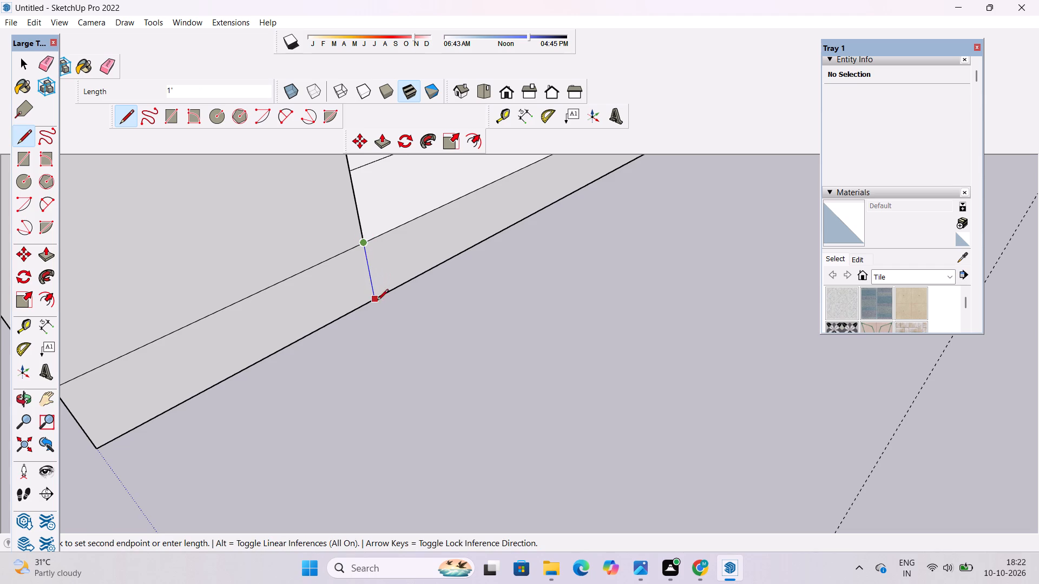
click(375, 298)
Outline a closed ground face around the veranda's corner pillar along the guides, with side edges 13' 11" and 9' 11" long.
click(374, 299)
scroll(374, 299, down, 10)
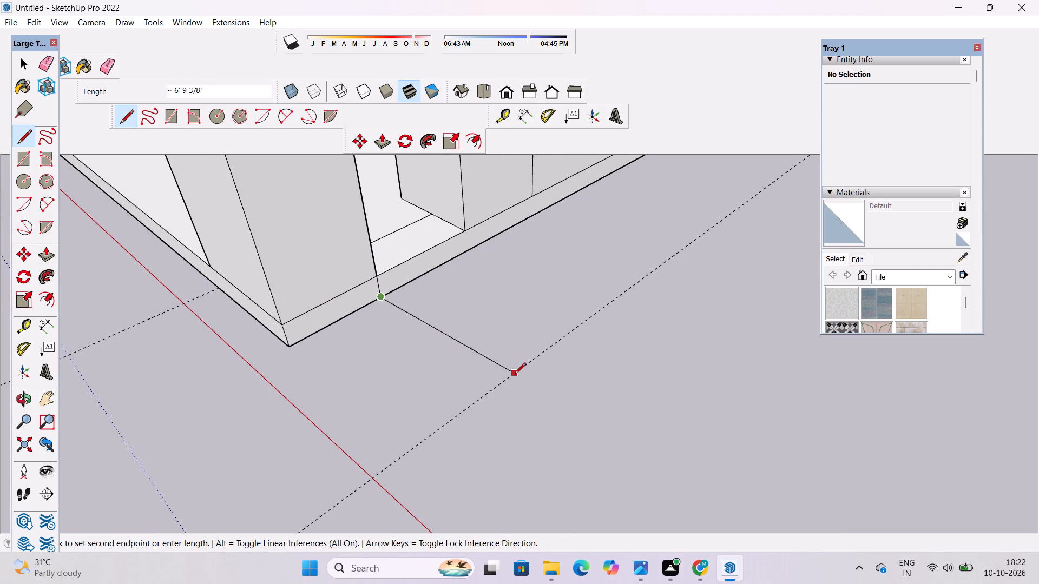
click(507, 379)
scroll(507, 379, down, 7)
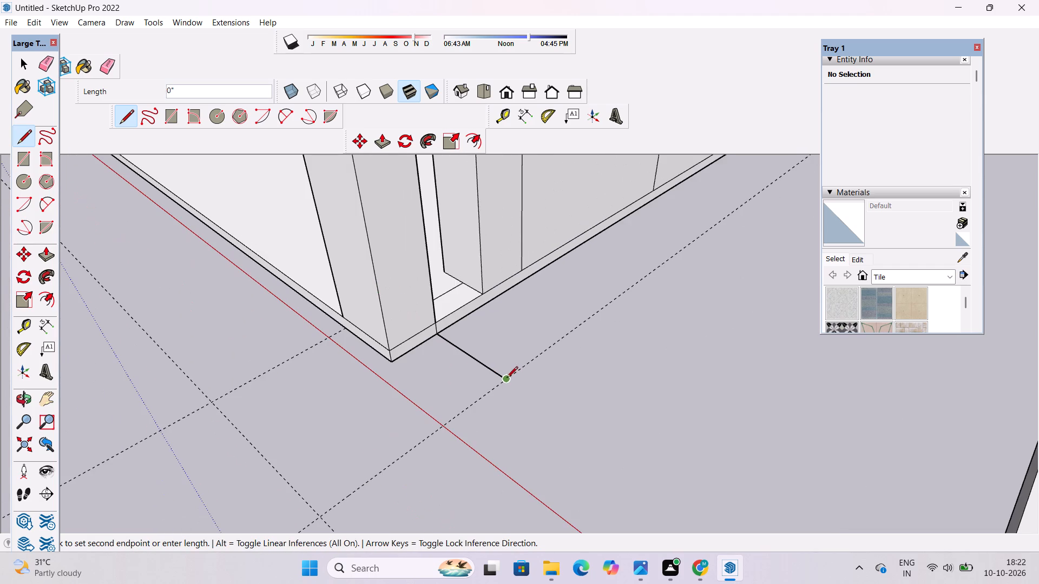
scroll(453, 389, down, 5)
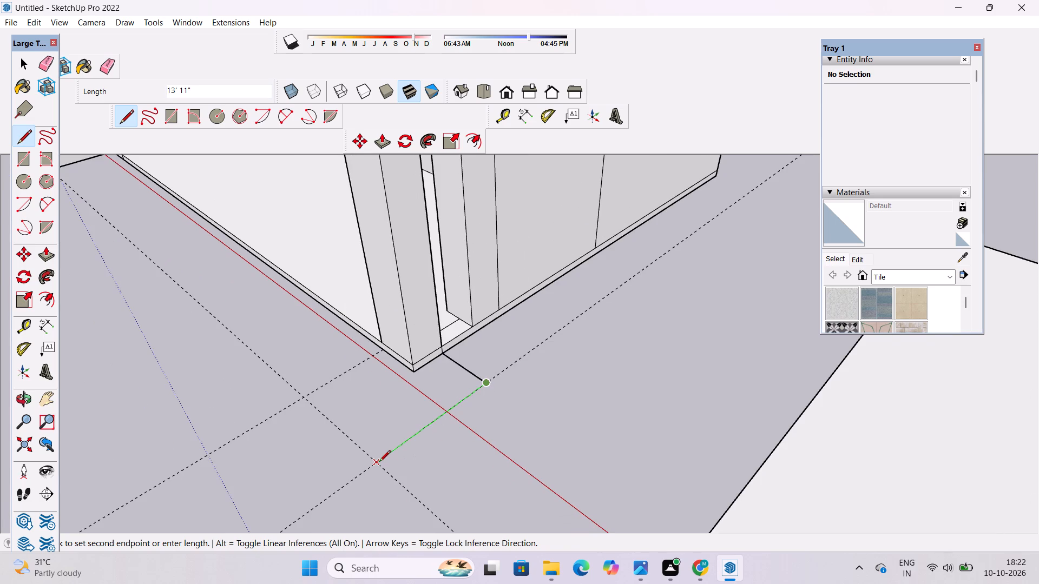
click(379, 462)
click(300, 397)
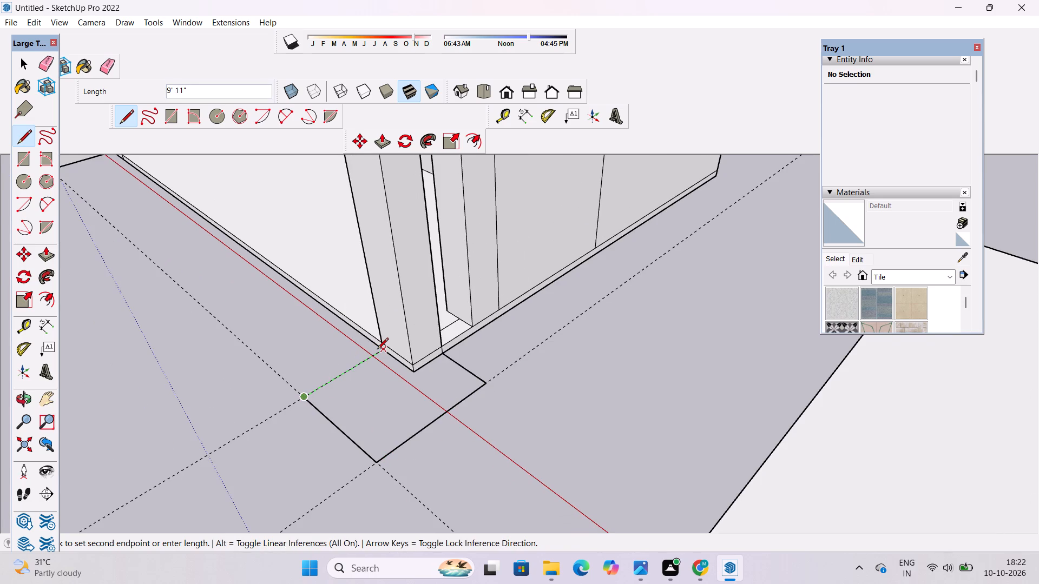
scroll(377, 350, up, 4)
click(377, 350)
key(space)
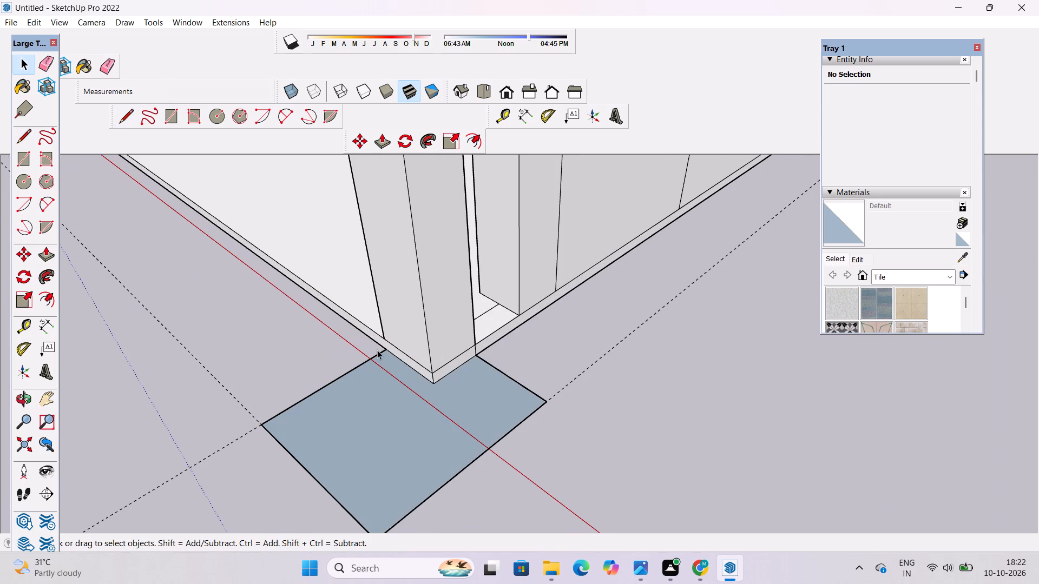
Erase the construction guides running past the new ground face at the veranda corner.
text(e)
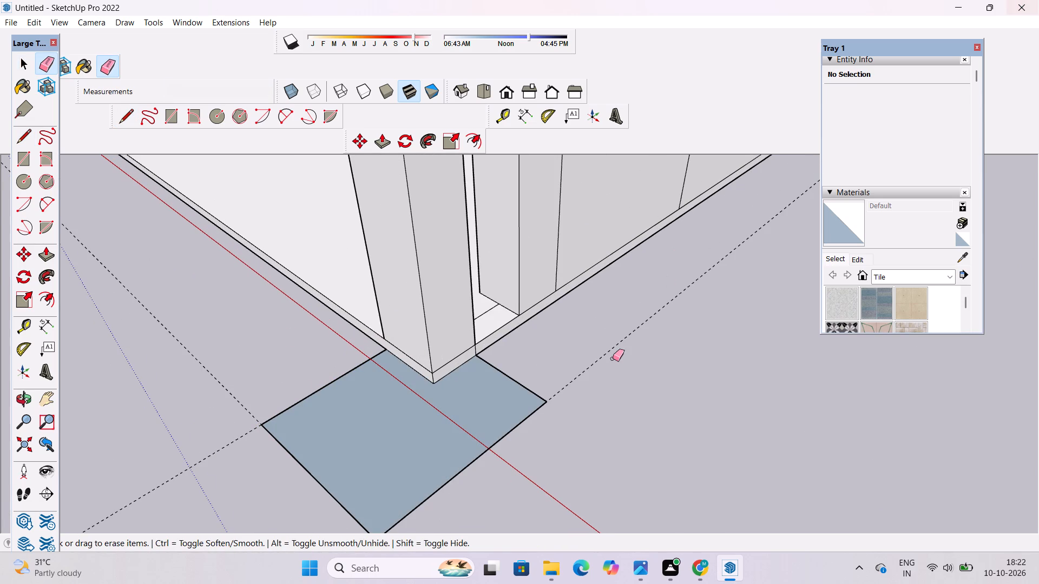
drag(617, 324, 624, 354)
drag(219, 379, 209, 454)
scroll(246, 403, down, 2)
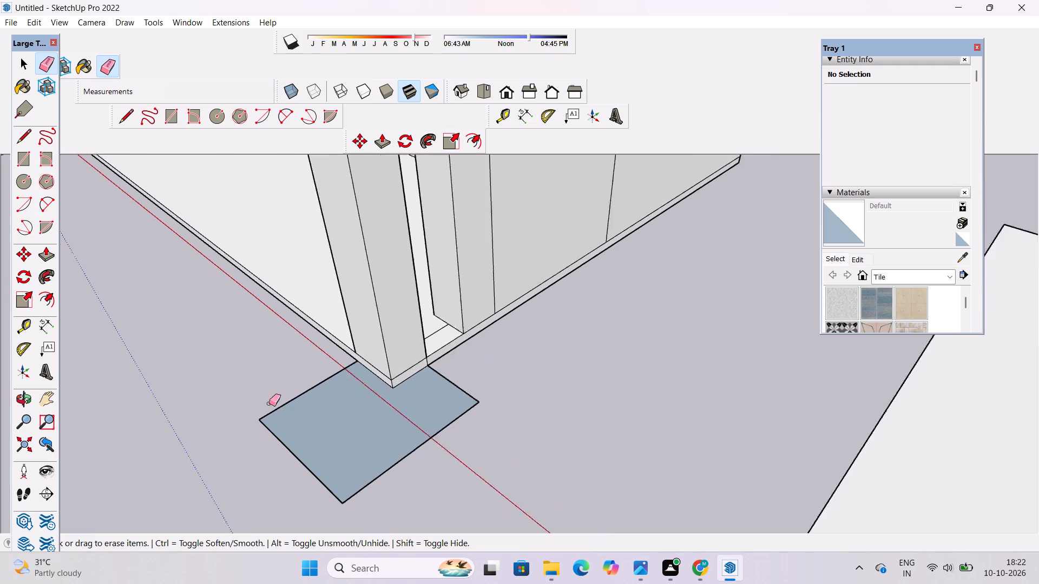
scroll(269, 403, down, 5)
key(space)
Add a guide offset 1.5' inward from the ground face's shorter side edge, which meets the slab's front.
key(o)
scroll(314, 421, up, 5)
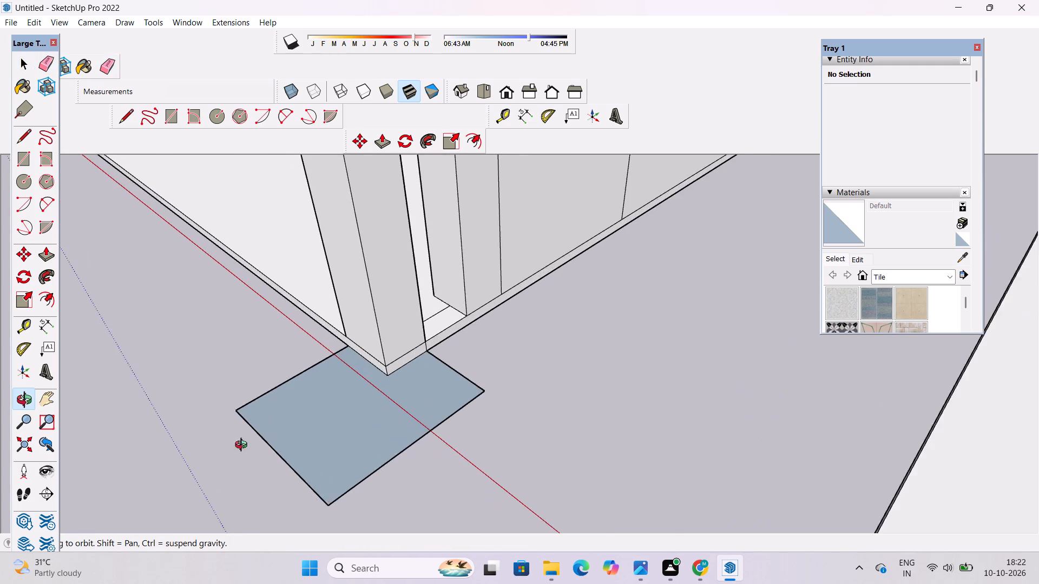
shift+drag(246, 448, 383, 475)
scroll(388, 442, down, 5)
drag(409, 462, 560, 539)
scroll(584, 527, up, 3)
shift+drag(583, 492, 469, 327)
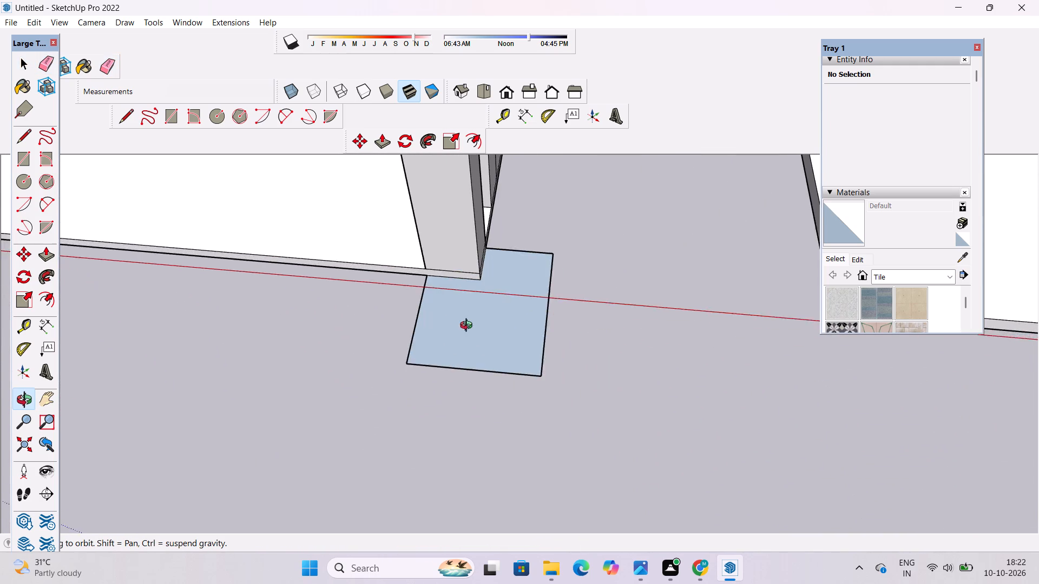
drag(477, 326, 486, 328)
scroll(494, 325, down, 3)
drag(443, 335, 515, 338)
scroll(511, 326, up, 4)
shift+drag(415, 334, 471, 342)
shift+drag(474, 343, 467, 348)
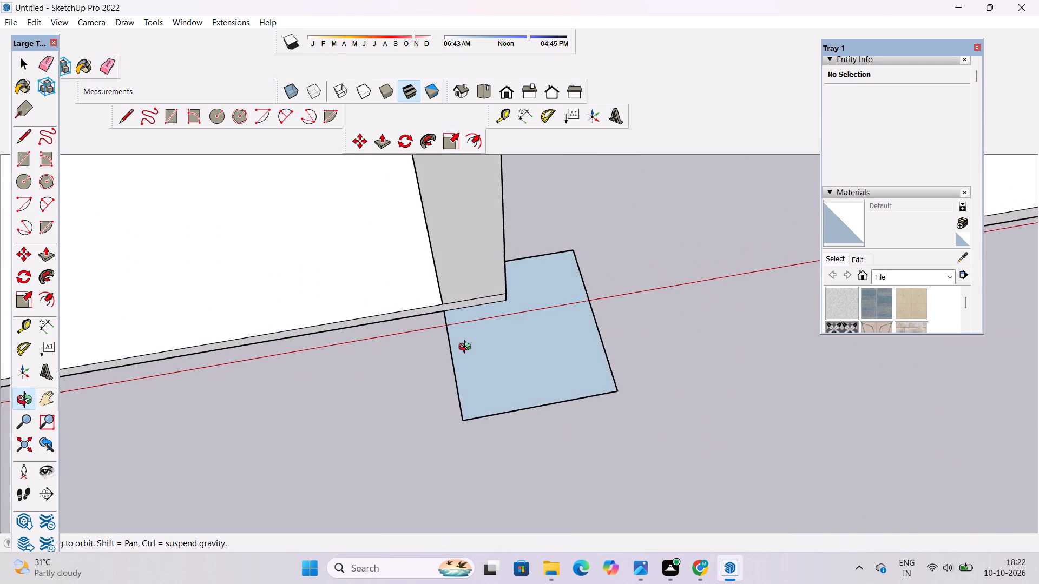
scroll(467, 348, up, 2)
shift+drag(466, 348, 457, 328)
shift+click(456, 327)
key(t)
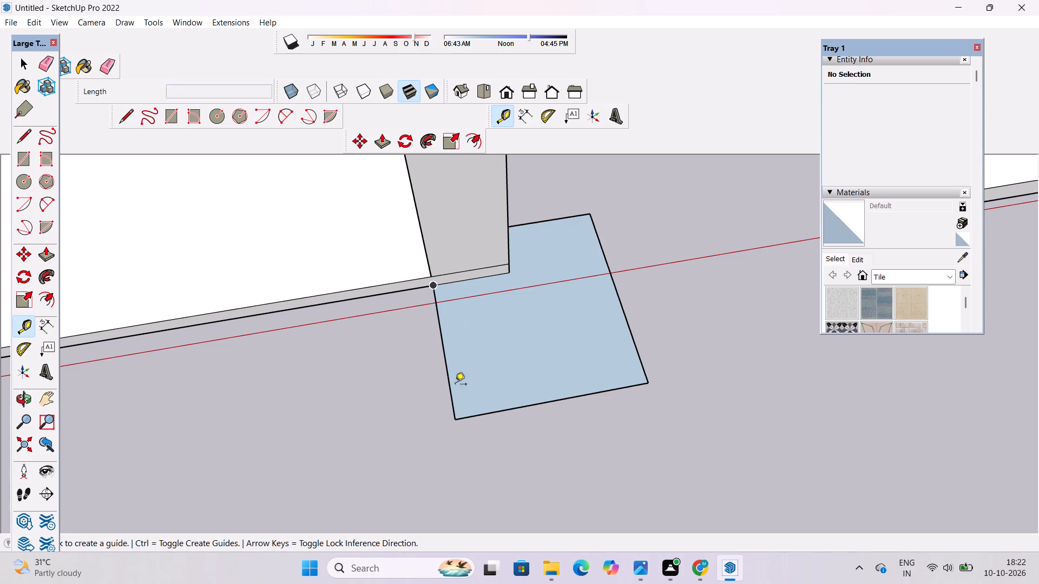
click(444, 346)
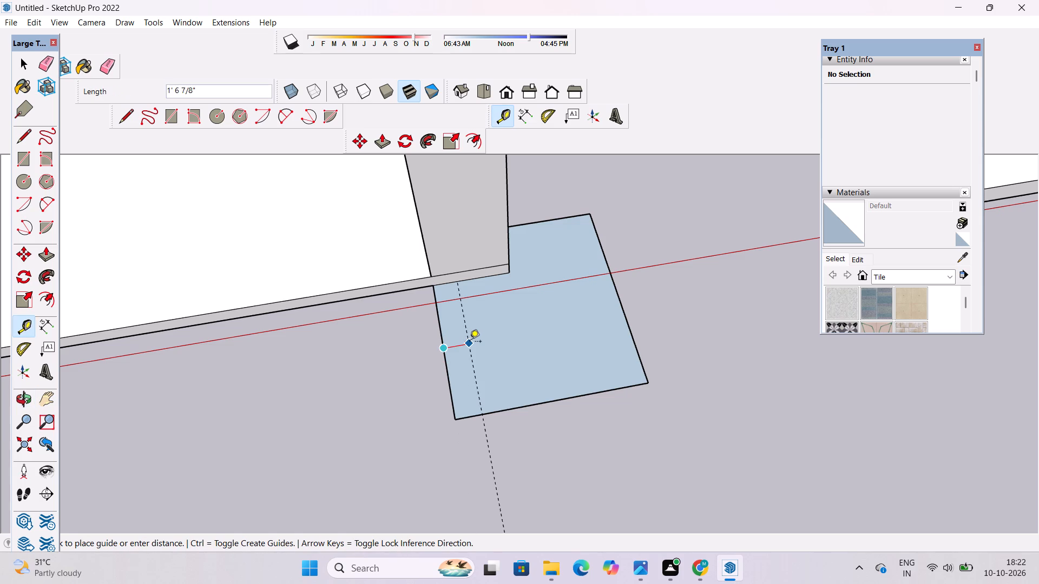
text(1.5')
key(Return)
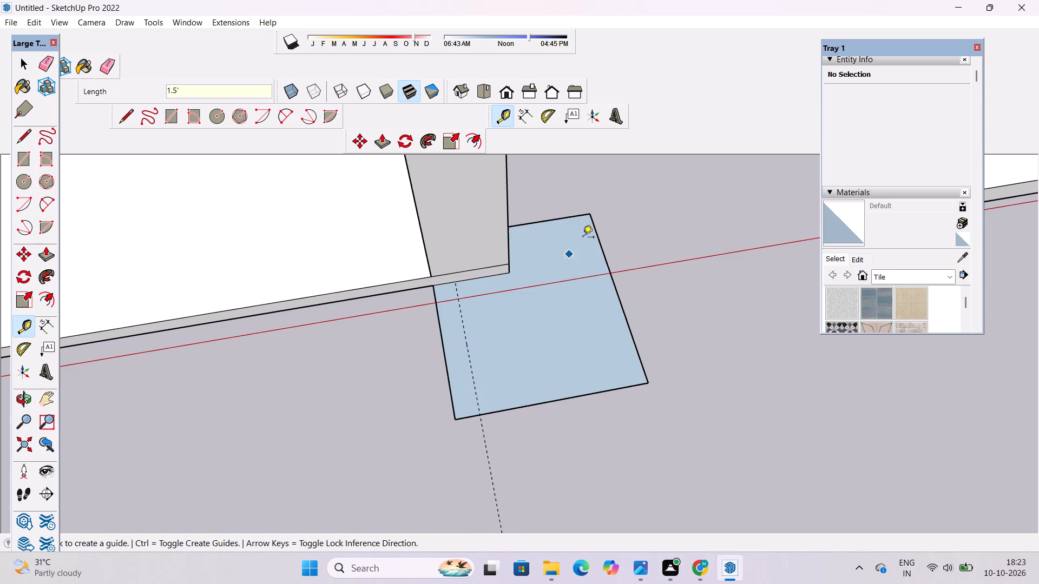
Add a guide offset 1.5' inward from the ground face's outer long side edge.
click(602, 242)
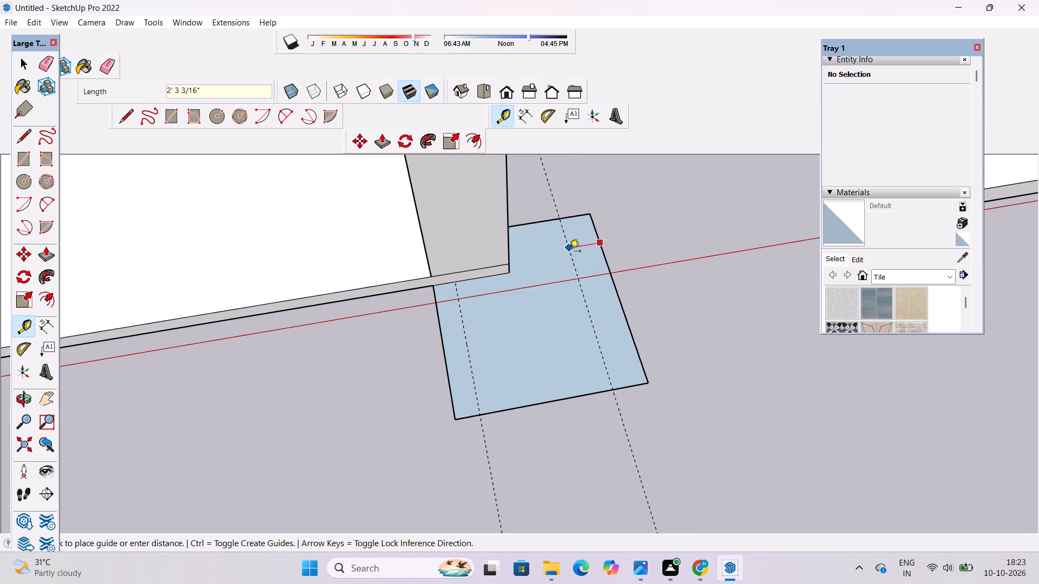
text(1.5')
key(Return)
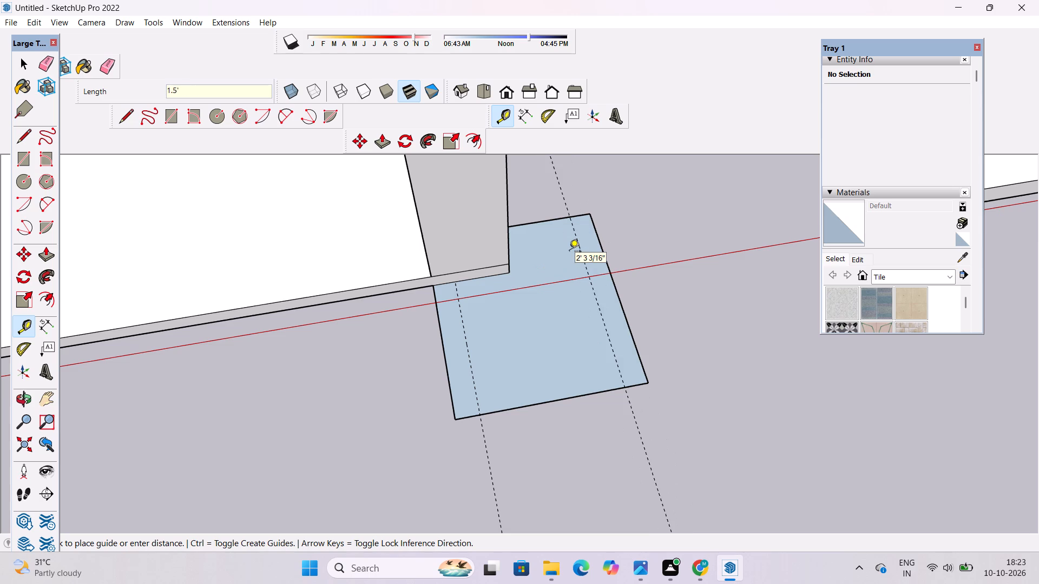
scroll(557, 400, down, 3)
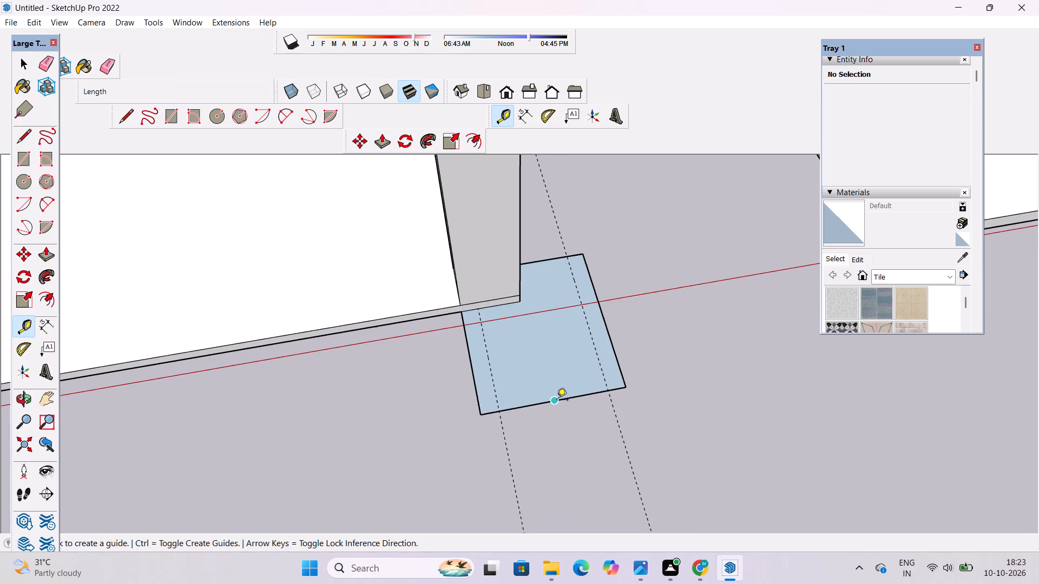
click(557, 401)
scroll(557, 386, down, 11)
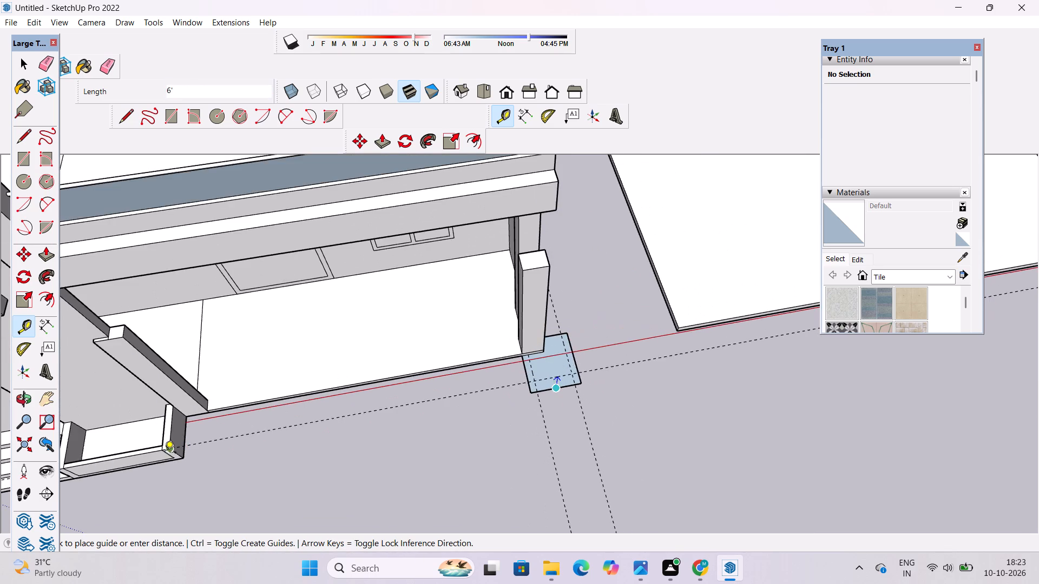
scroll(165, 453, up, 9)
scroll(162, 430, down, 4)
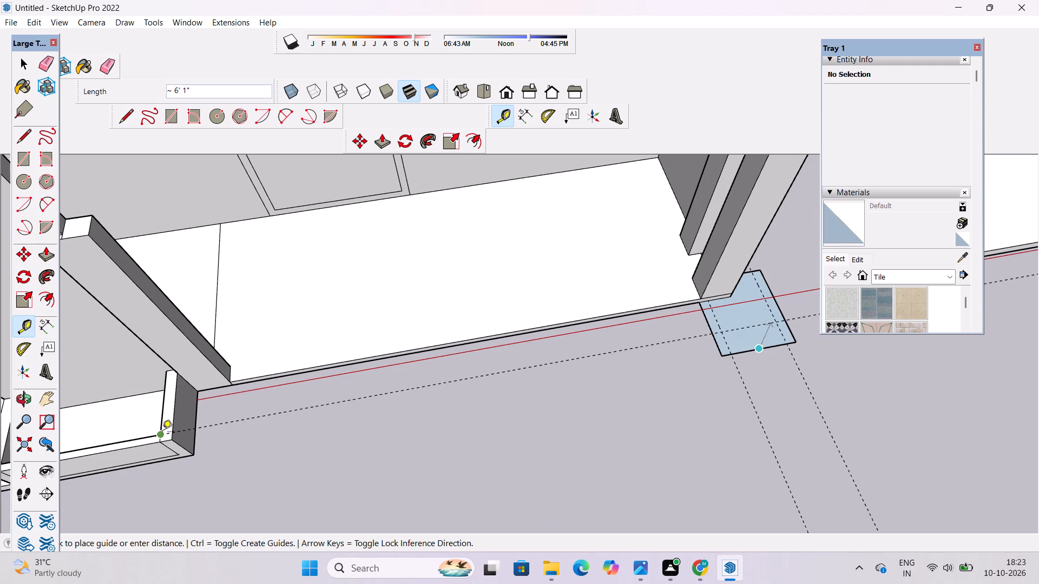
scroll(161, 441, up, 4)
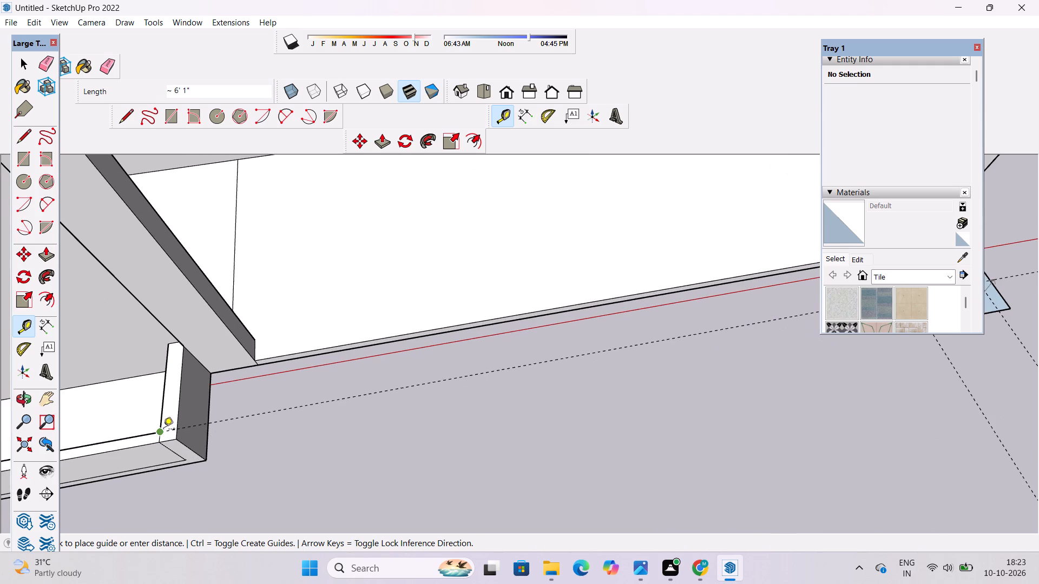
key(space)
Check the wall thickness at the inner corner of the planter box beside the entrance steps, using the Line tool.
key(l)
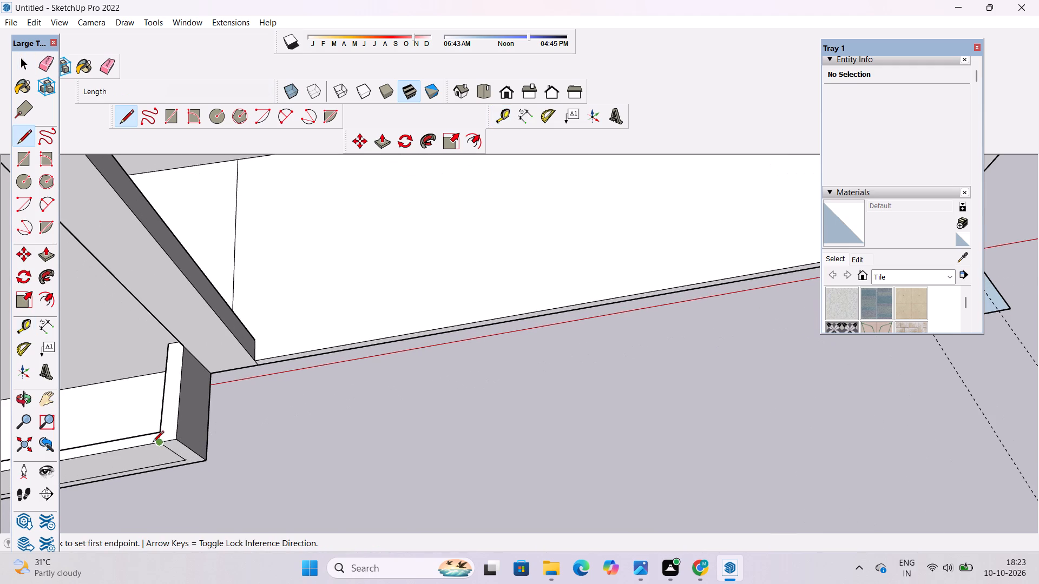
scroll(153, 443, up, 9)
click(167, 443)
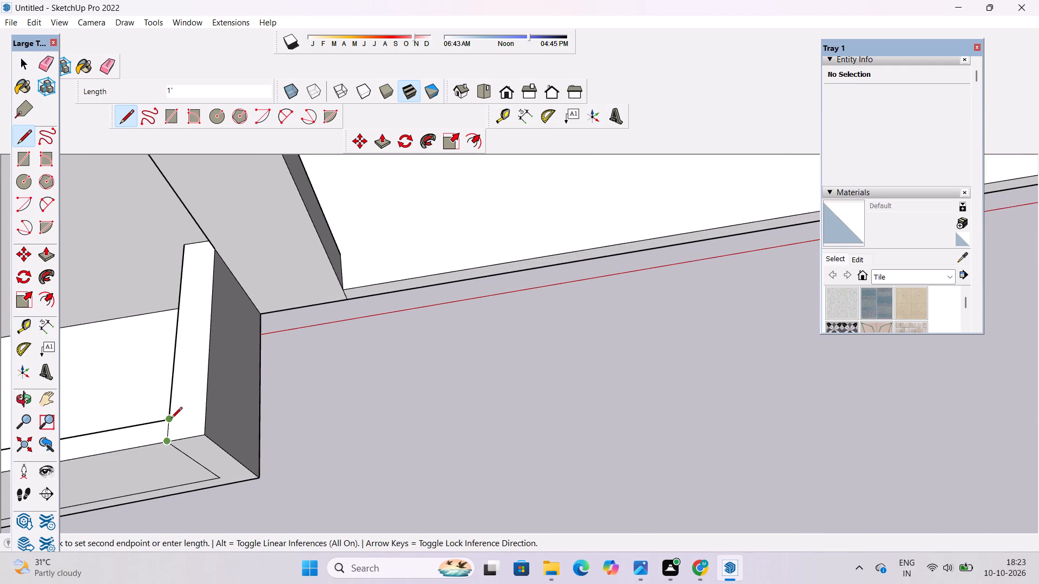
key(space)
Add a guide offset 1' inward from the ground face's front edge.
scroll(120, 403, down, 1)
key(t)
scroll(119, 404, down, 7)
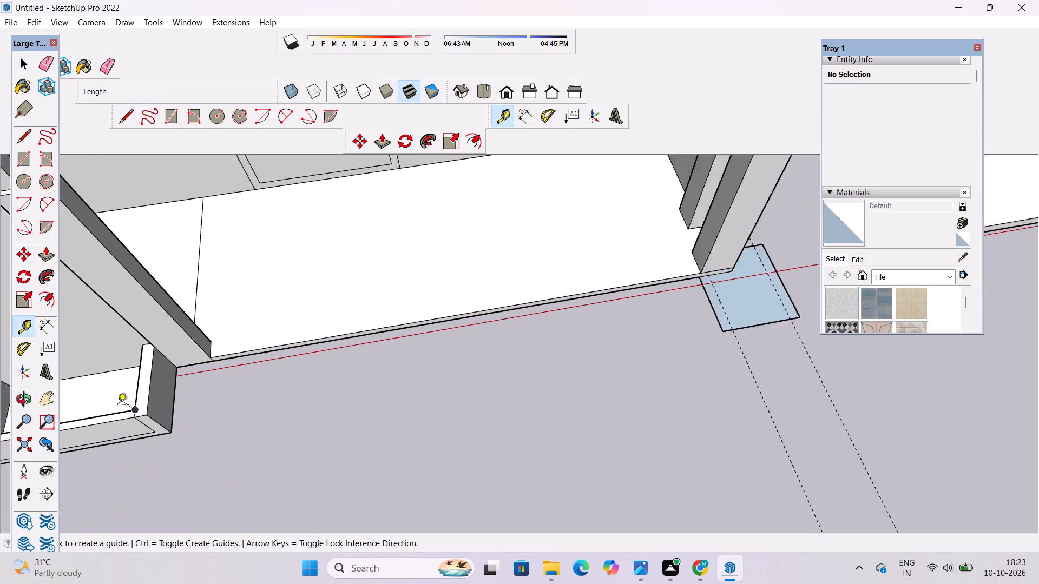
scroll(117, 406, down, 12)
scroll(364, 377, down, 3)
scroll(435, 366, up, 11)
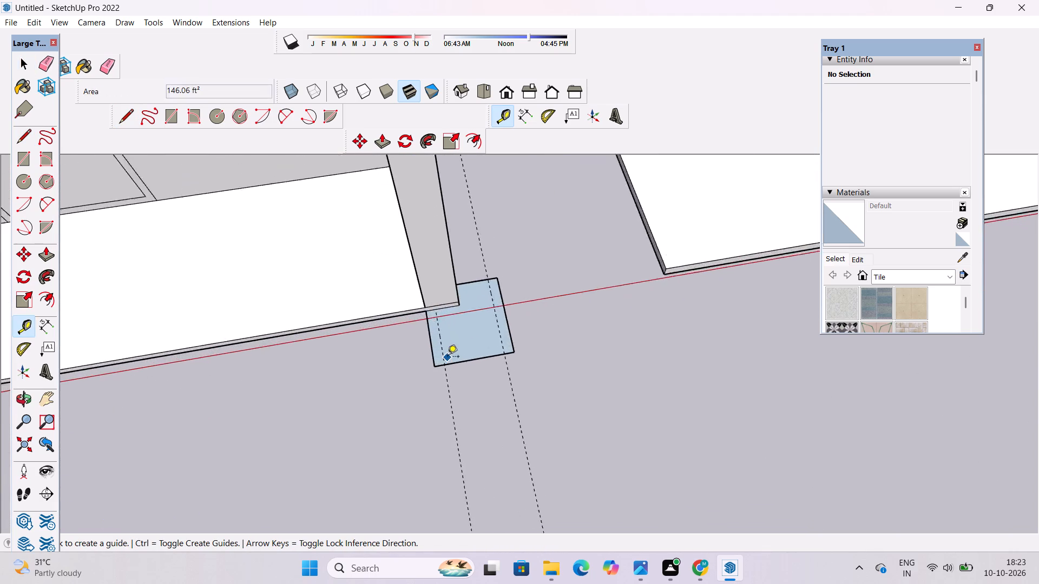
scroll(448, 357, up, 3)
click(498, 360)
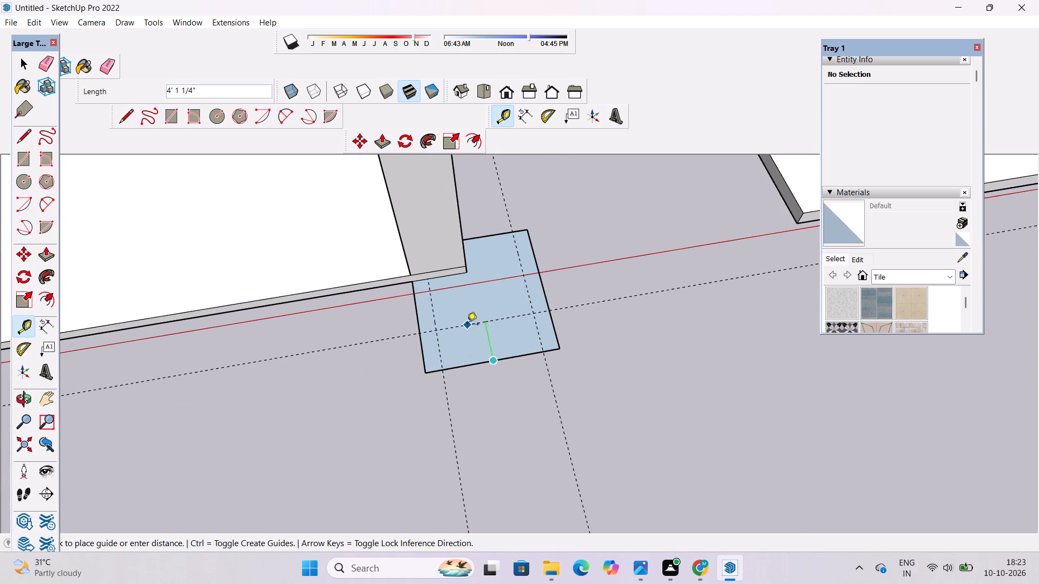
text(1')
key(Return)
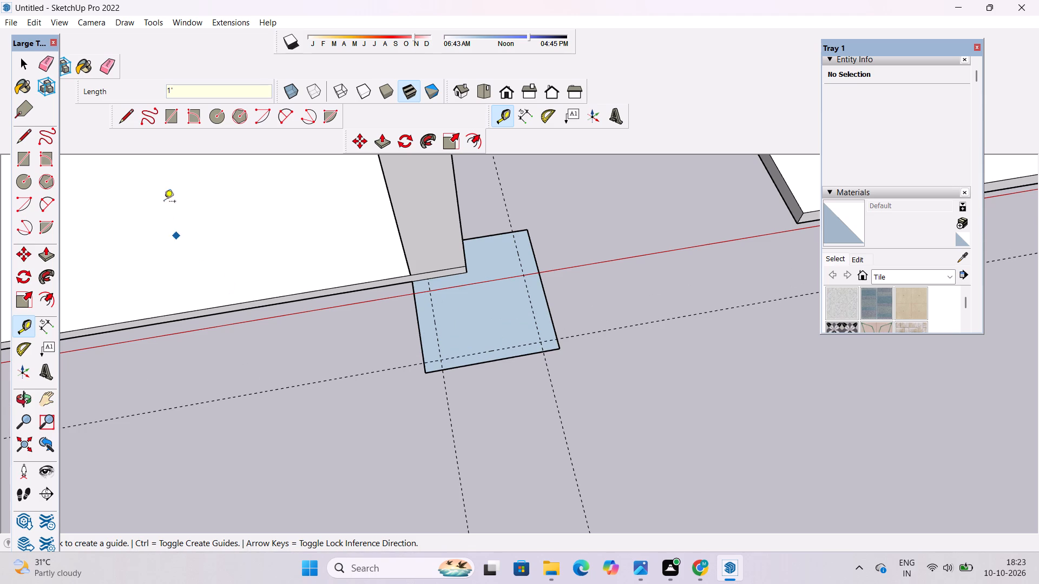
Draw the inner border's first two lines along the guides: 8' 11" out from the slab's front, then 9' parallel to the front edge.
click(126, 116)
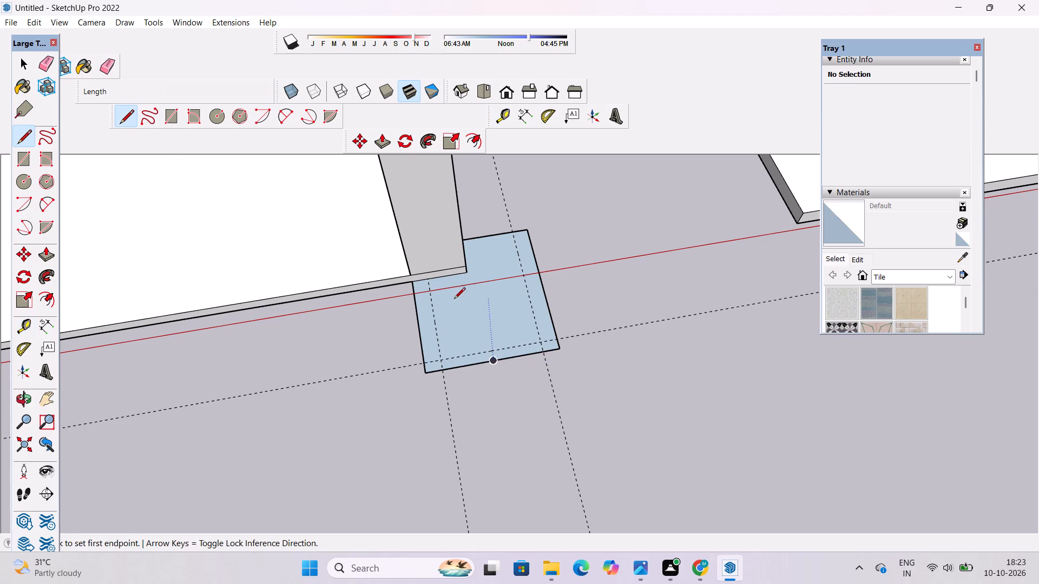
scroll(452, 298, up, 8)
click(407, 255)
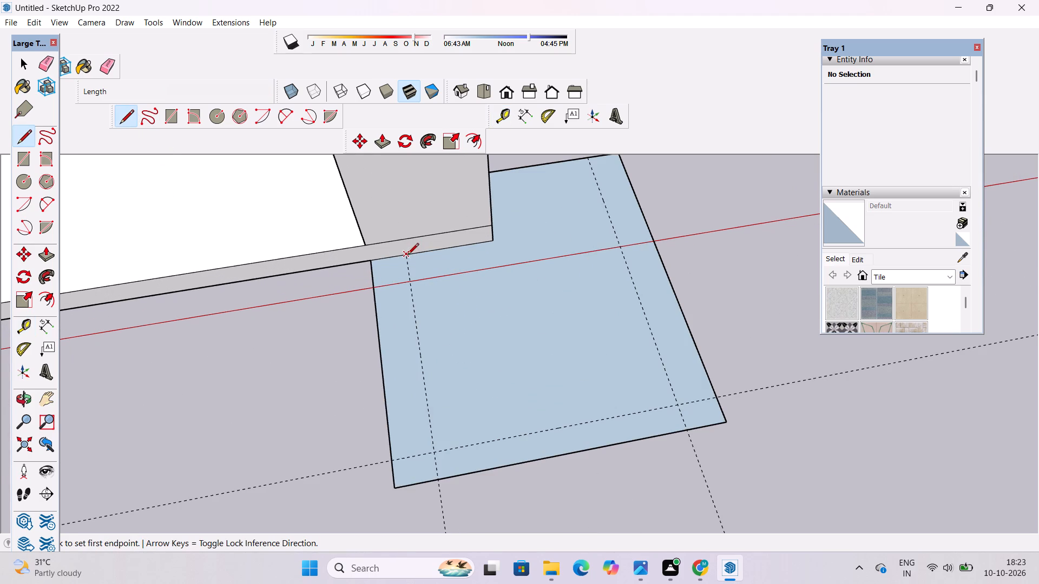
click(432, 453)
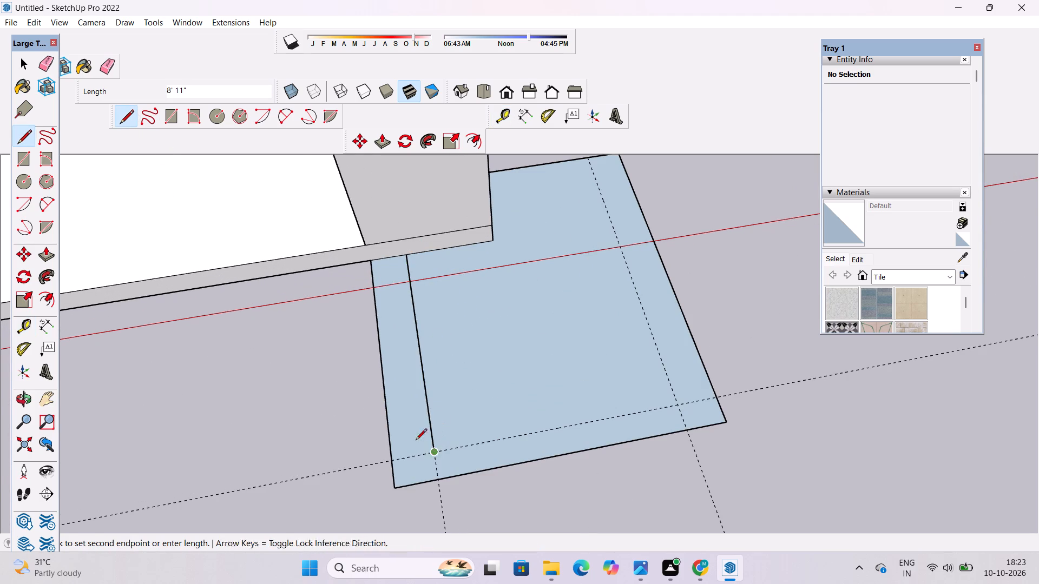
scroll(374, 428, down, 6)
scroll(549, 419, up, 4)
click(554, 412)
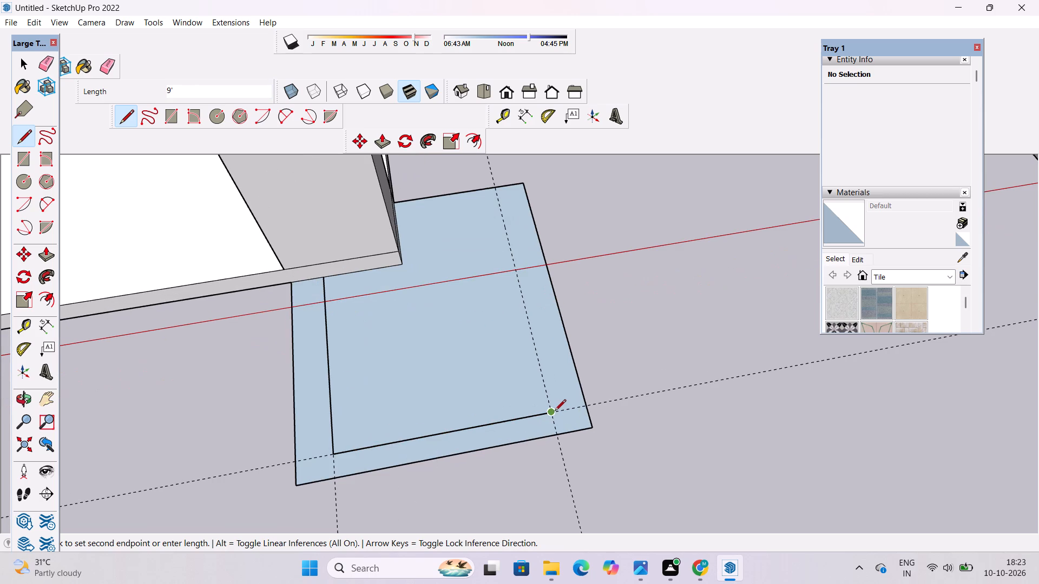
scroll(555, 412, down, 4)
scroll(524, 245, up, 5)
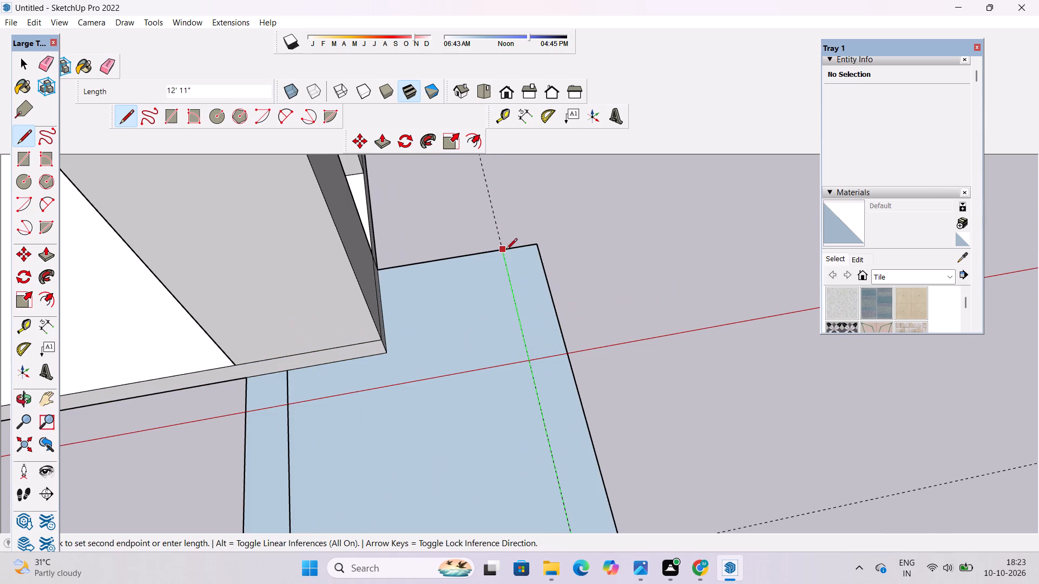
key(space)
Add a guide offset 1.5' inward from the ground face's rear edge beside the pillar.
key(t)
click(458, 259)
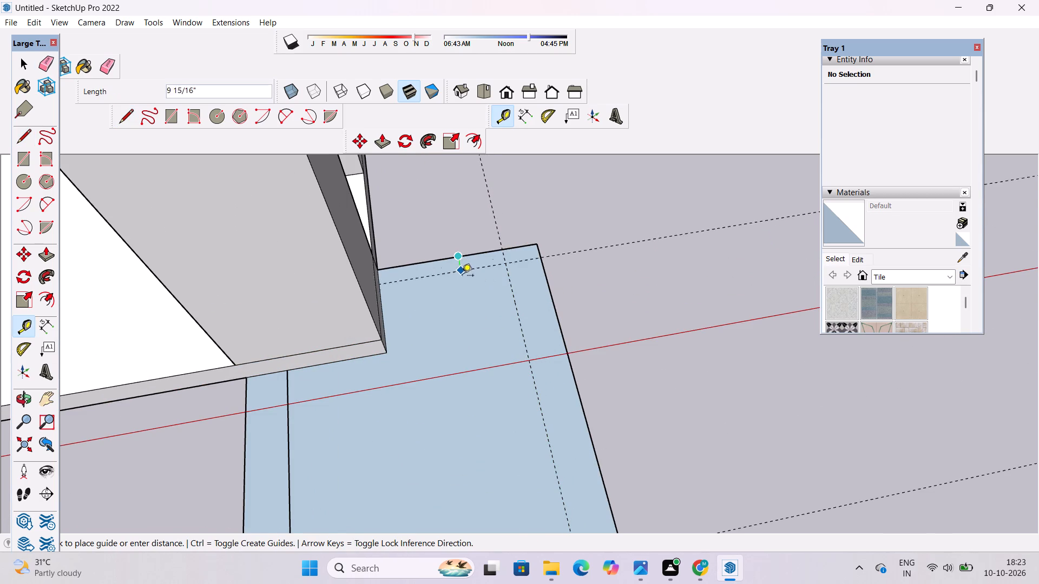
text(1.5')
key(Return)
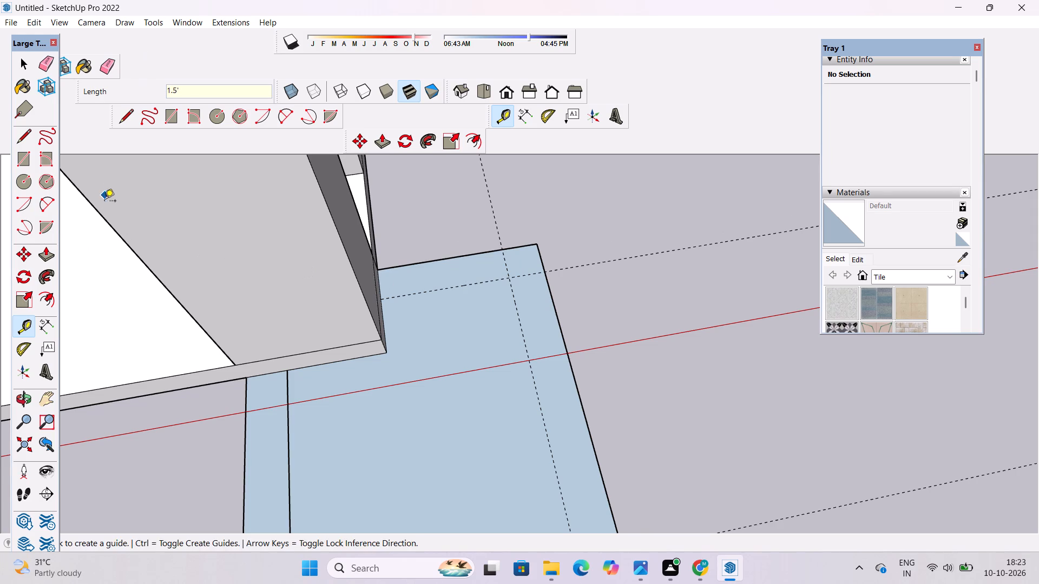
Complete the inner border with lines from the pillar's side along the rear guide and 11' 5" along the outer side guide to the front corner.
click(127, 116)
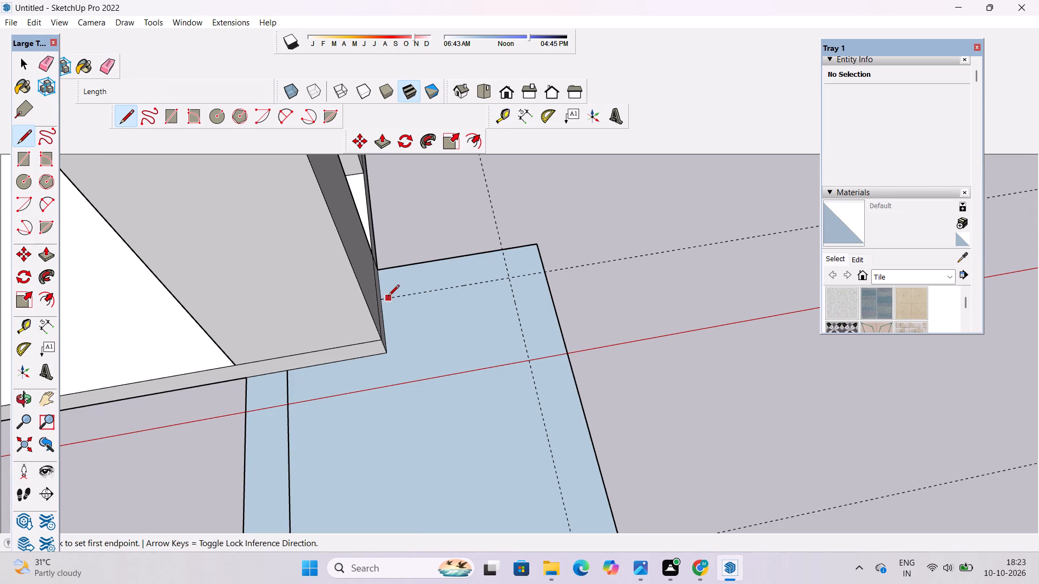
scroll(385, 300, up, 9)
click(385, 300)
scroll(377, 289, down, 5)
scroll(380, 289, up, 2)
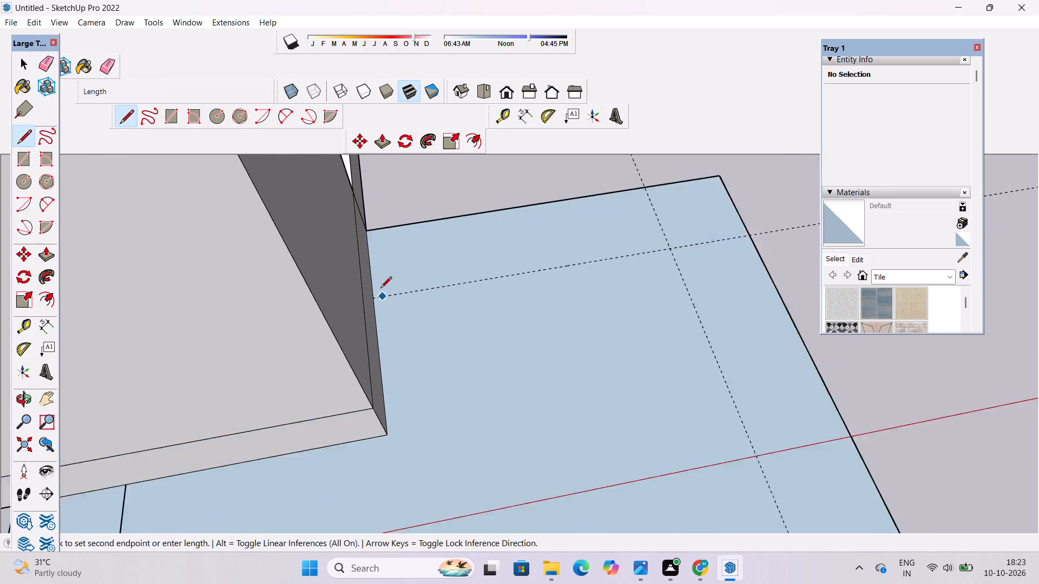
scroll(380, 289, up, 11)
key(space)
text(l)
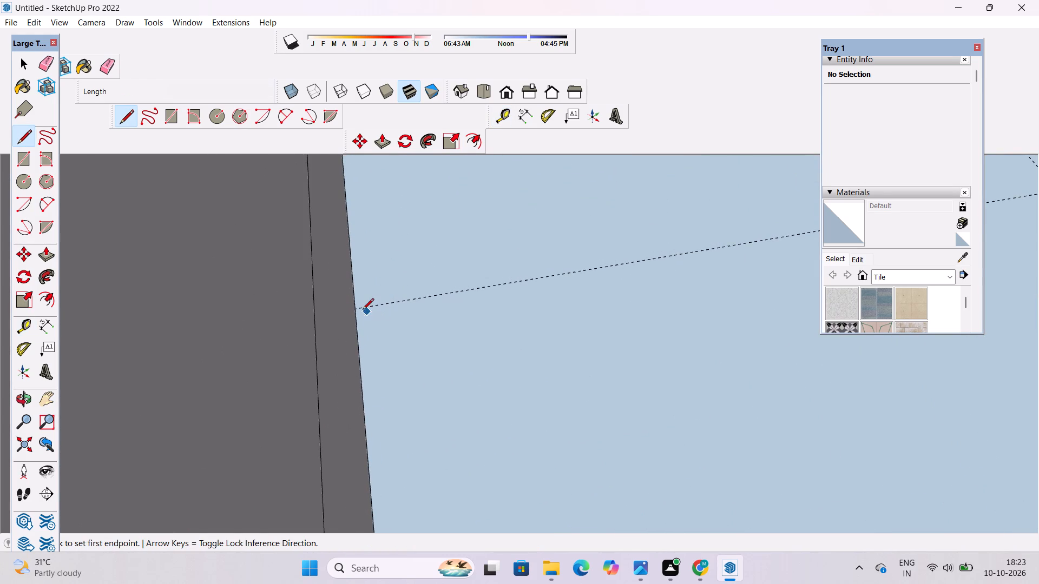
click(352, 309)
scroll(352, 309, down, 15)
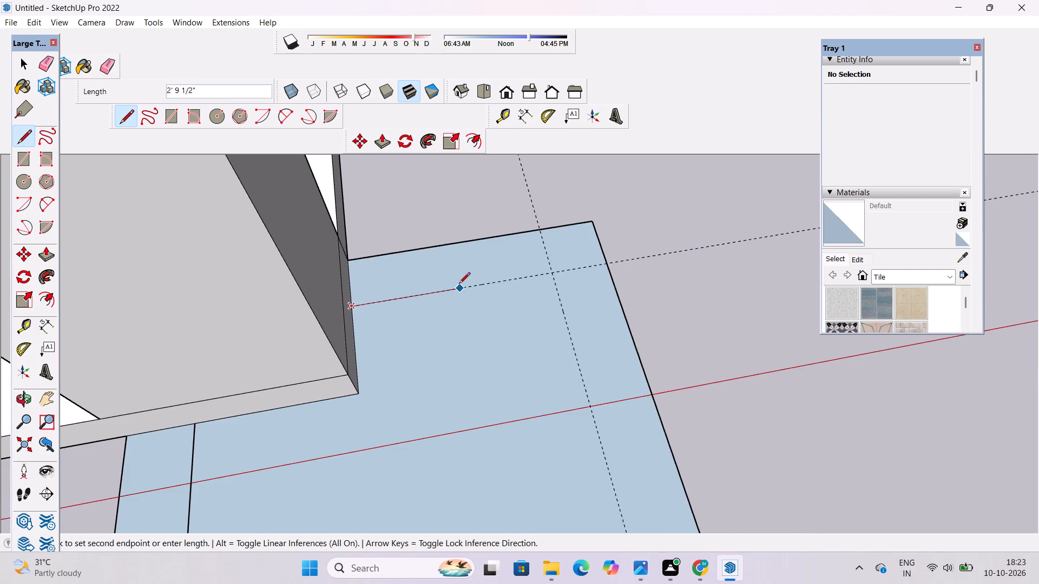
scroll(487, 280, down, 2)
click(545, 274)
scroll(543, 269, down, 11)
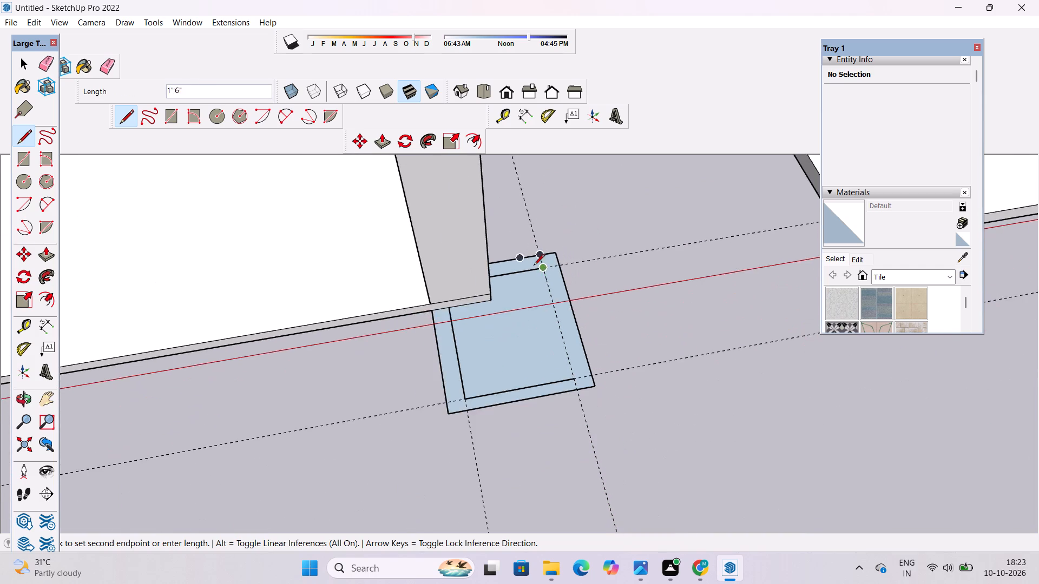
scroll(586, 367, up, 10)
click(551, 402)
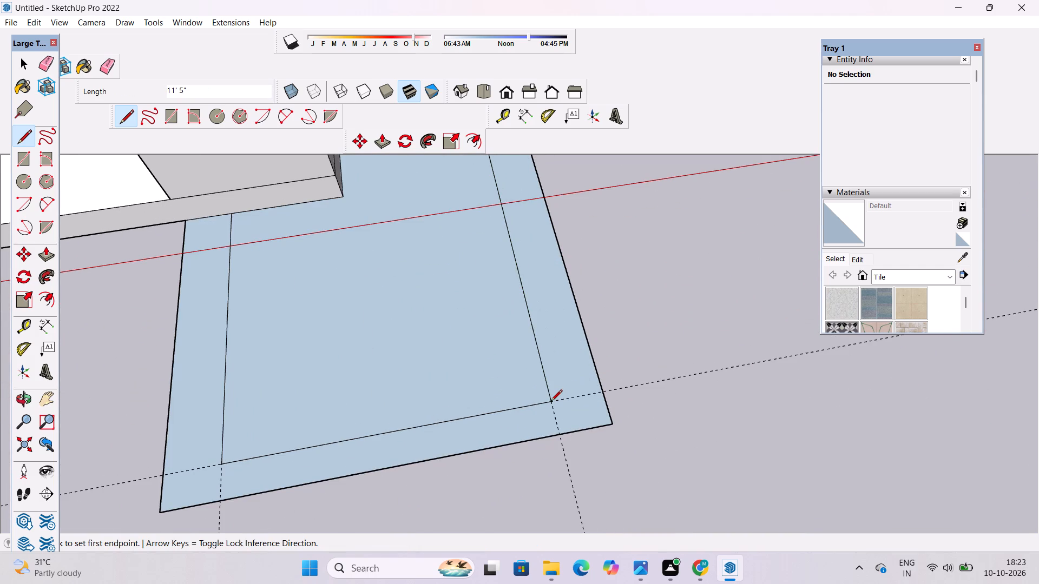
Erase the construction guides around the pillar base, keeping the inner border lines.
key(space)
text(e)
scroll(611, 373, down, 6)
drag(756, 327, 673, 419)
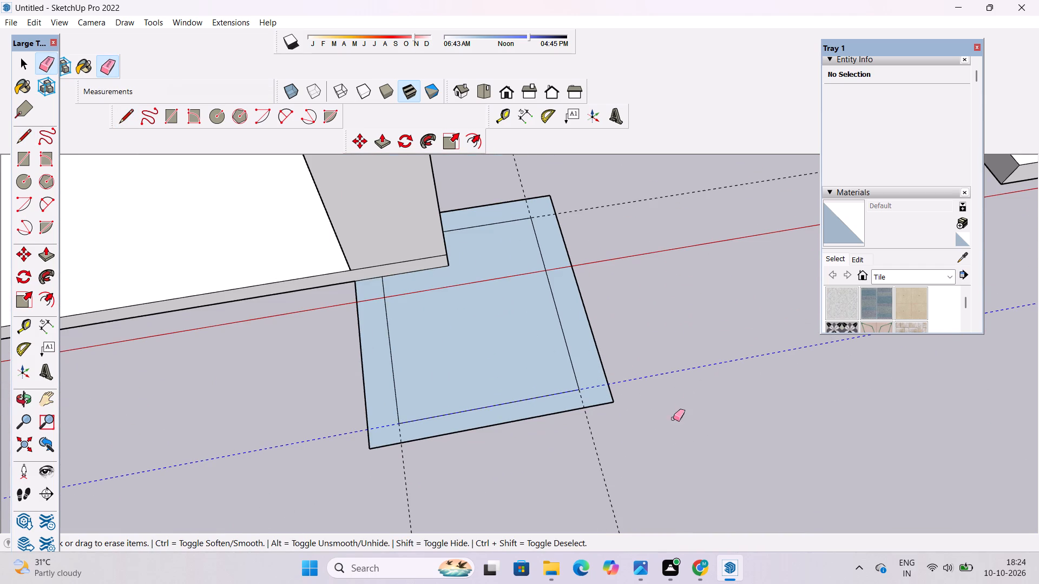
drag(673, 419, 333, 422)
drag(585, 196, 590, 212)
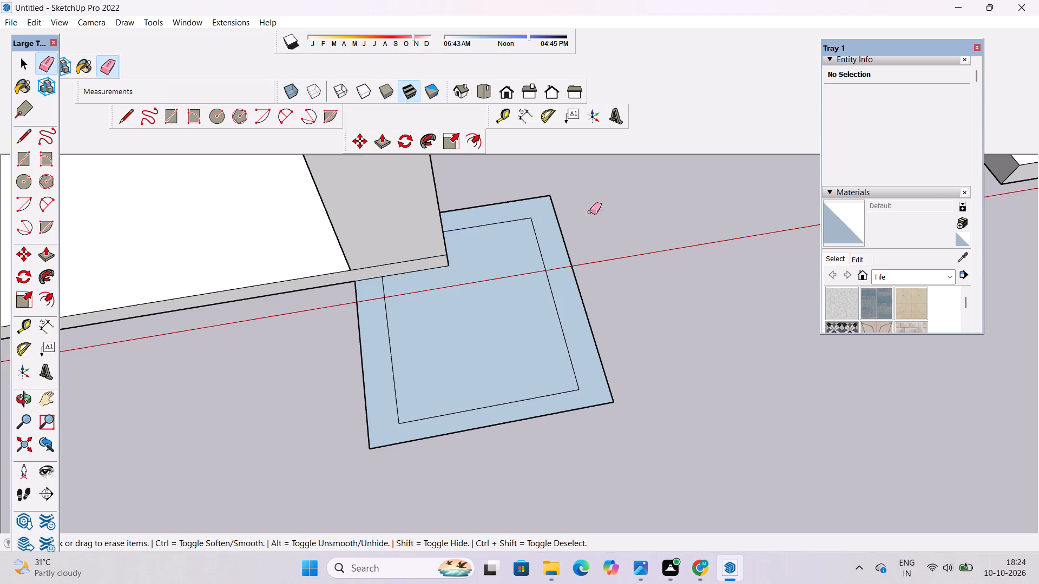
key(space)
Push/Pull the border strip around the pillar up 6', matching the height of the planter box beside the entrance steps.
key(p)
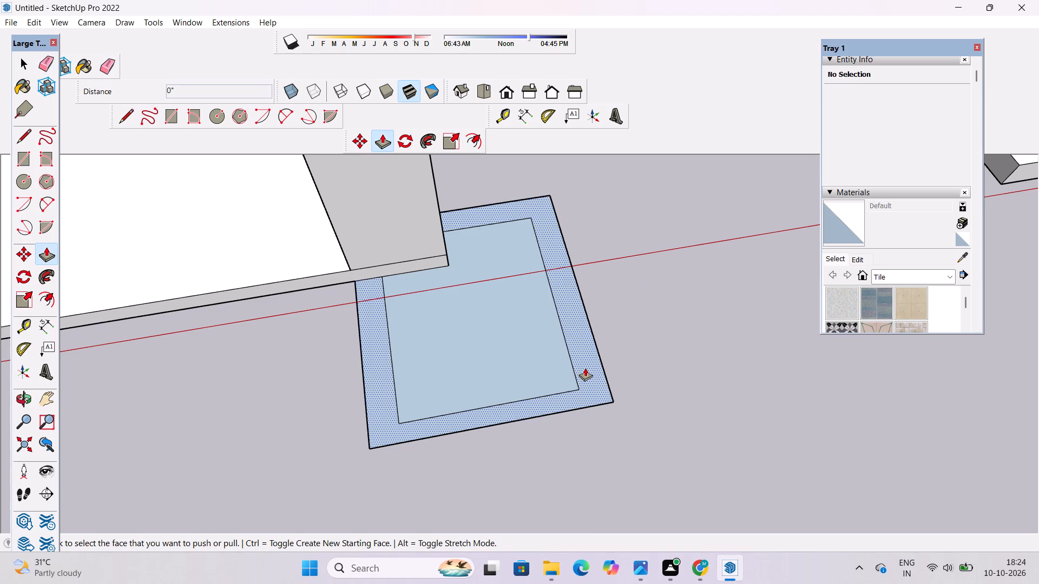
click(585, 368)
scroll(585, 346, down, 19)
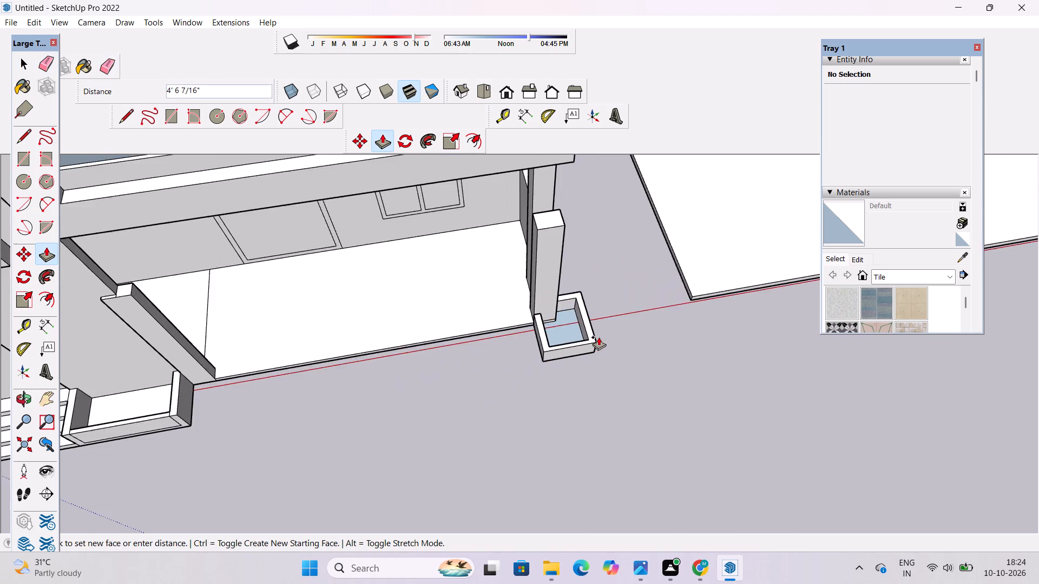
scroll(599, 337, down, 3)
click(319, 388)
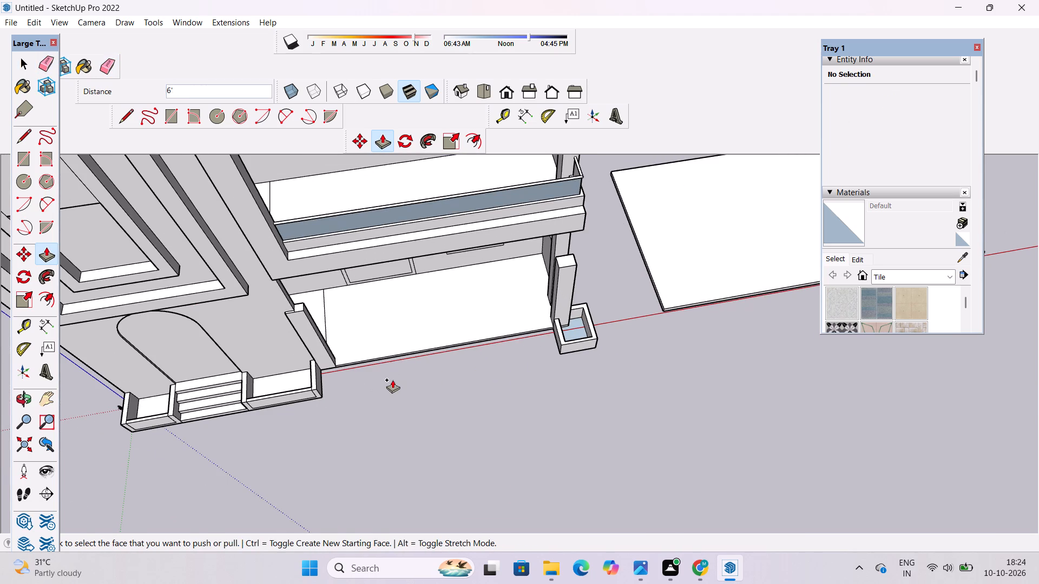
key(space)
Push/Pull the inner floor face of the pillar's planter up about 4' 5", leaving a shallow recess inside the rim.
key(o)
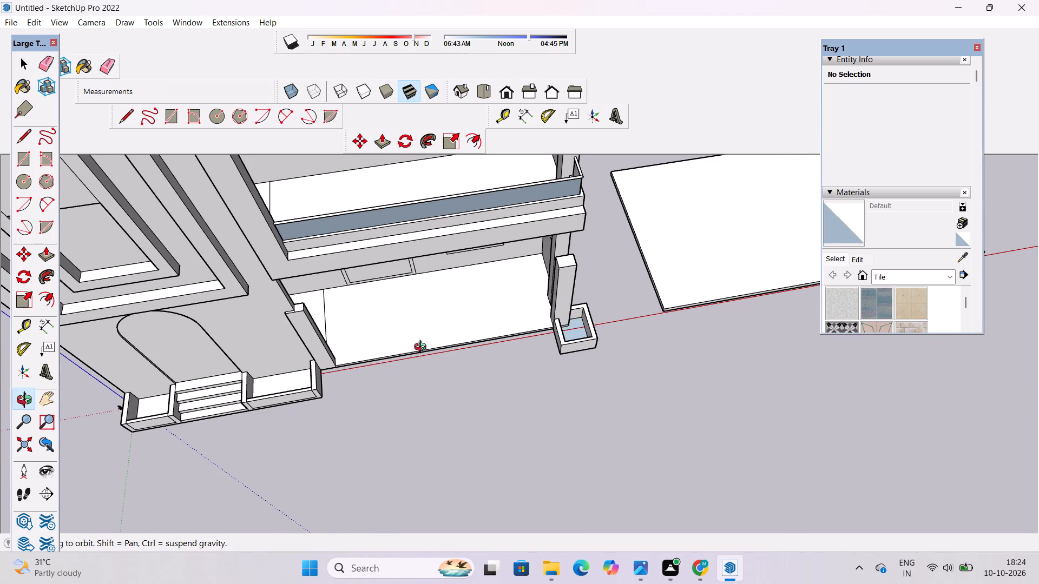
scroll(424, 351, down, 1)
drag(489, 394, 489, 220)
scroll(548, 337, down, 5)
scroll(551, 426, up, 6)
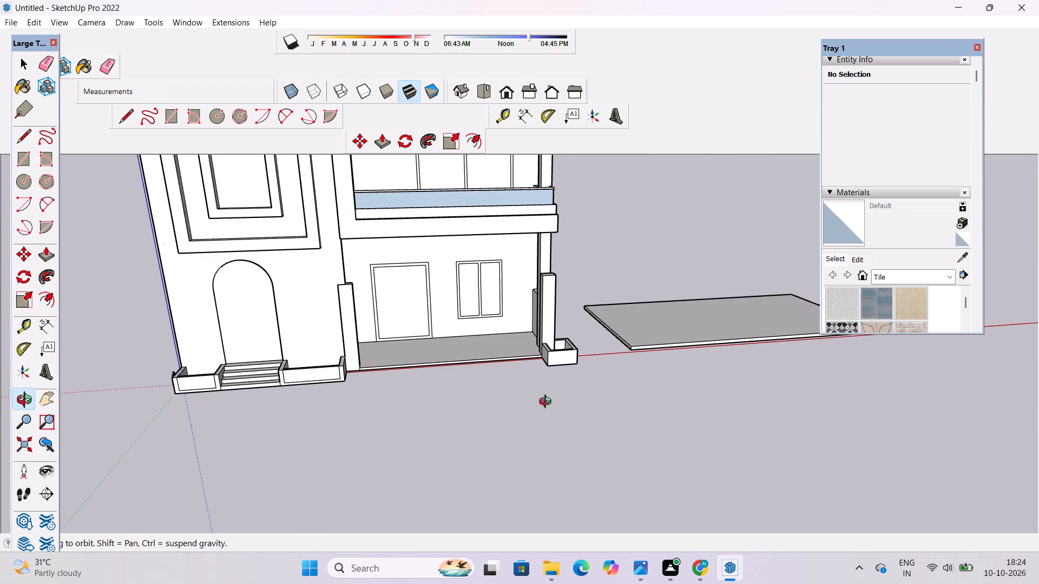
scroll(548, 403, up, 4)
drag(556, 392, 527, 340)
scroll(549, 323, up, 3)
drag(626, 322, 538, 511)
scroll(530, 478, up, 4)
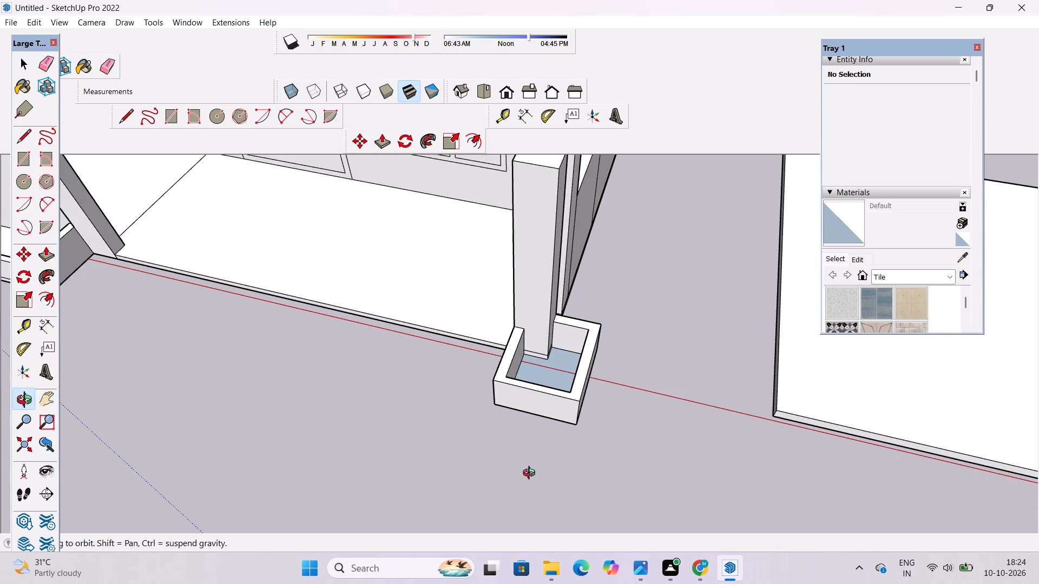
scroll(536, 457, up, 1)
shift+drag(543, 428, 549, 453)
scroll(553, 426, up, 4)
shift+drag(555, 404, 587, 454)
drag(589, 454, 717, 449)
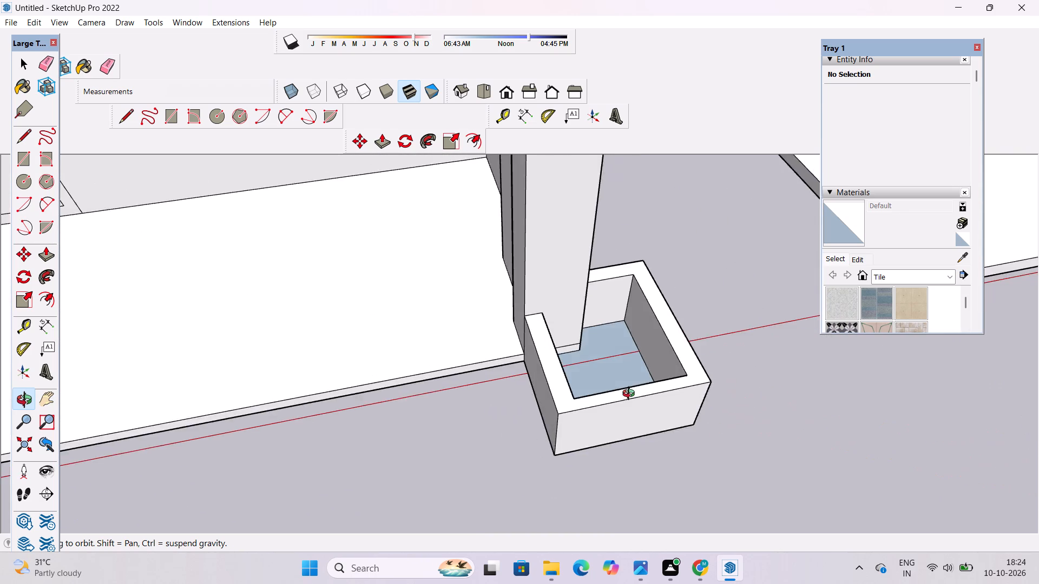
scroll(631, 395, up, 4)
shift+drag(610, 392, 583, 430)
drag(587, 433, 606, 433)
key(p)
click(600, 386)
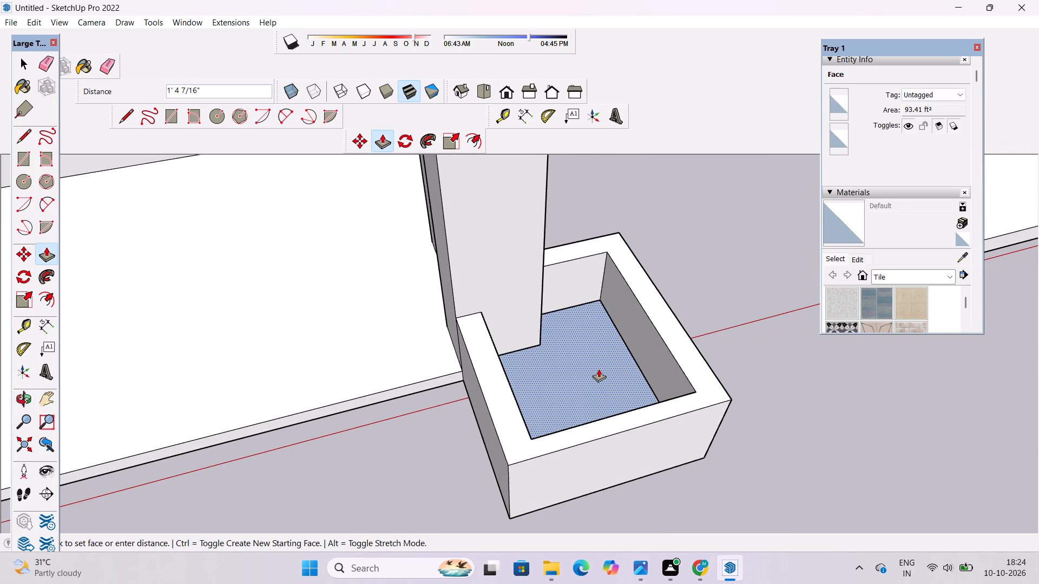
key(o)
drag(597, 374, 601, 195)
drag(600, 332, 612, 401)
scroll(611, 323, down, 4)
drag(611, 329, 633, 379)
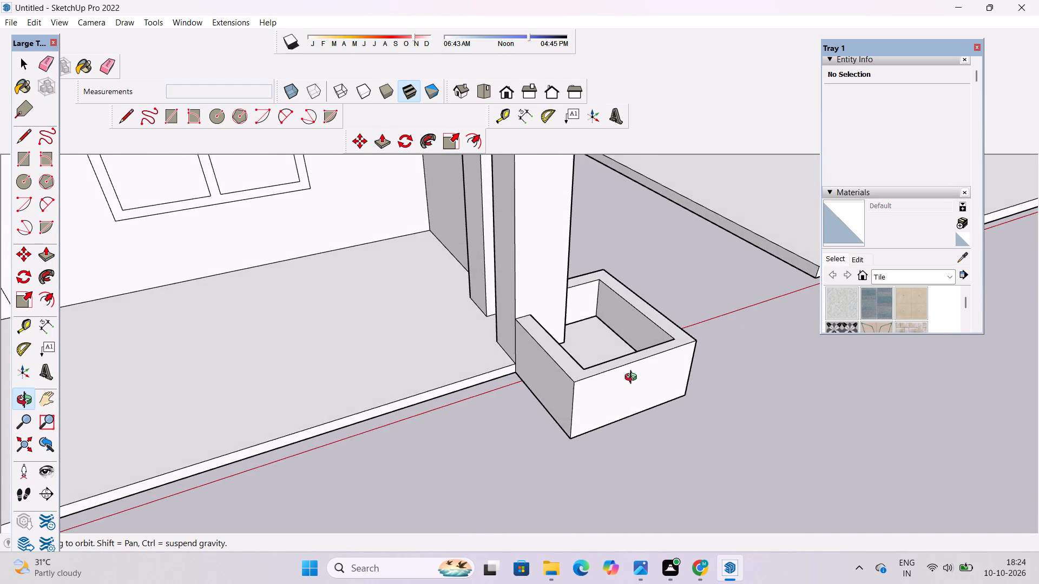
scroll(631, 376, up, 6)
shift+drag(611, 335, 506, 396)
key(p)
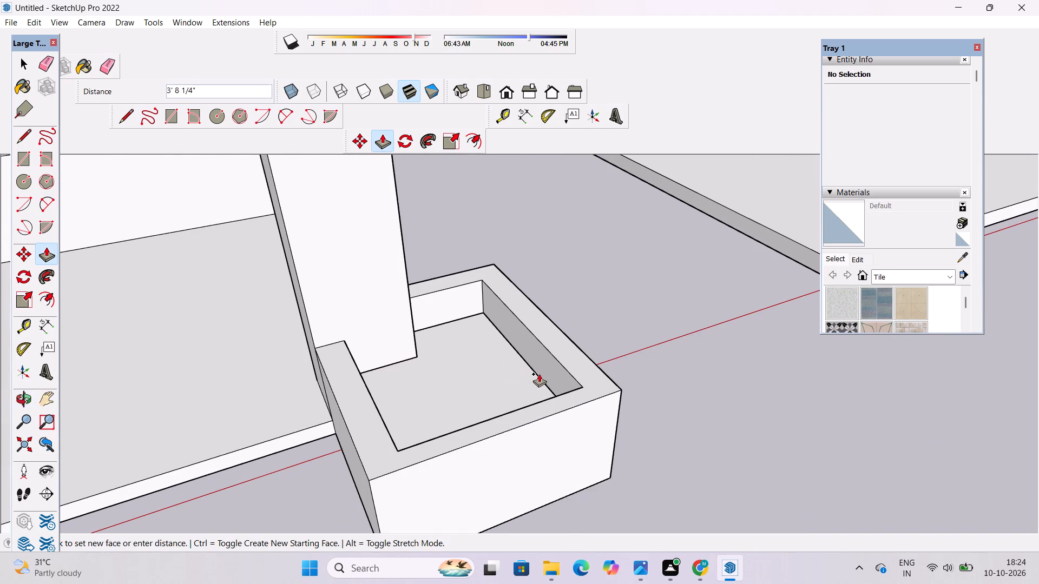
scroll(539, 374, up, 2)
click(548, 361)
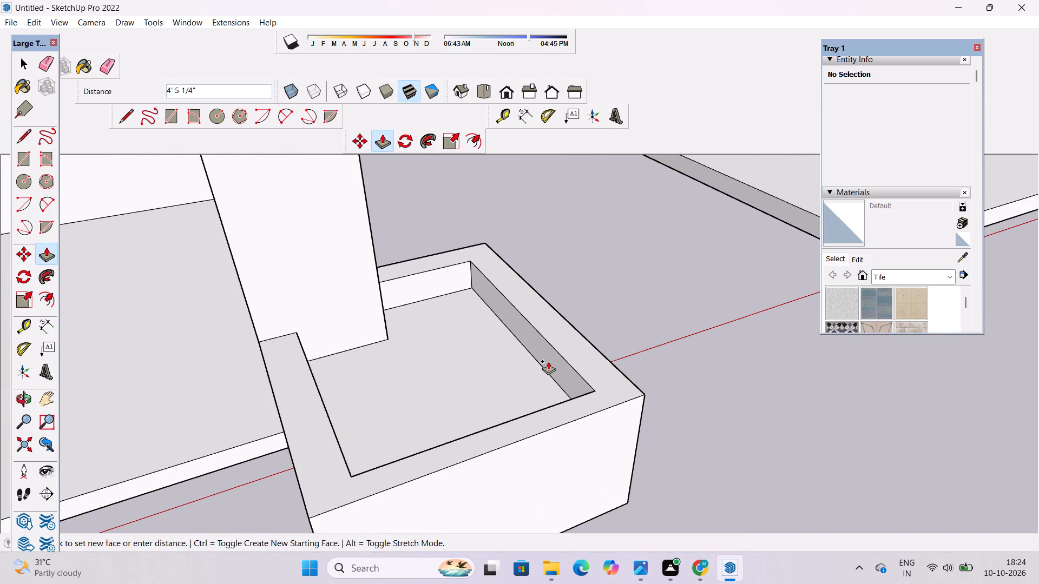
Examine the pillar planter and the whole front elevation of the house from several angles.
key(o)
scroll(482, 350, down, 5)
drag(502, 406, 445, 282)
scroll(442, 250, down, 6)
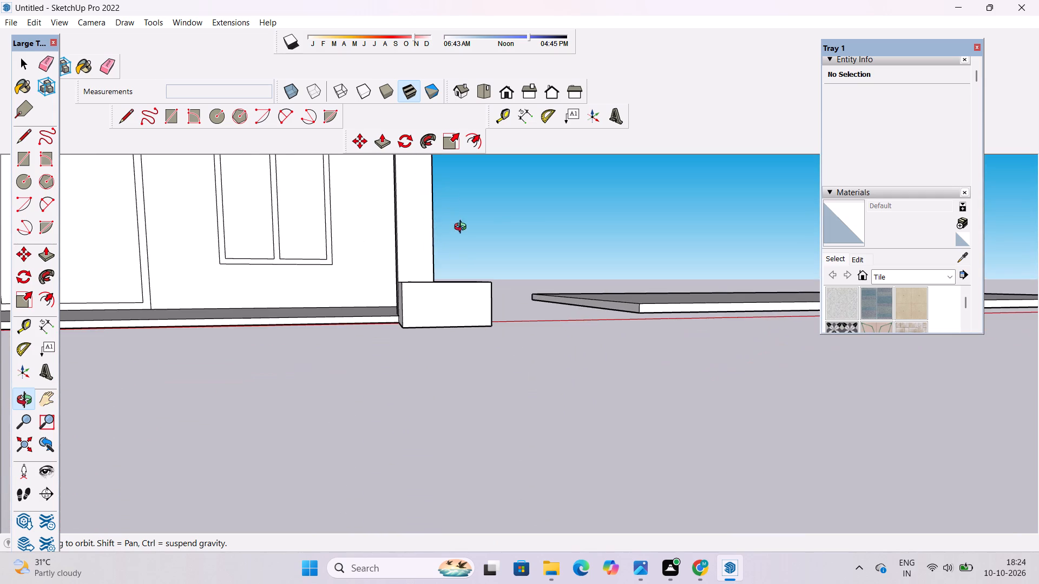
drag(464, 231, 400, 349)
scroll(396, 347, up, 3)
scroll(414, 336, down, 5)
drag(432, 405, 436, 361)
scroll(436, 357, down, 2)
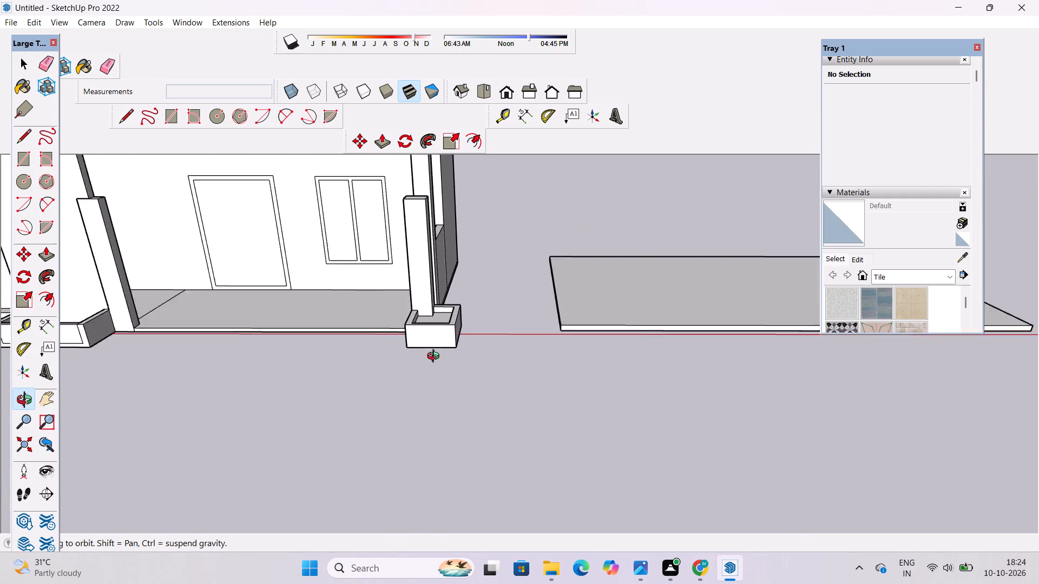
scroll(436, 357, down, 2)
drag(394, 356, 544, 377)
scroll(532, 363, down, 4)
shift+drag(529, 360, 538, 393)
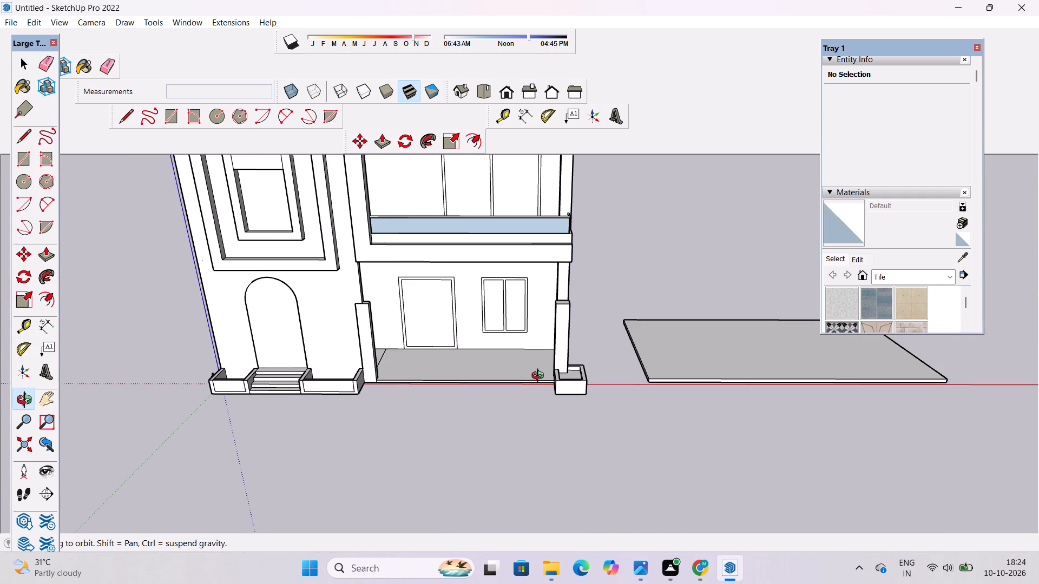
scroll(541, 375, down, 3)
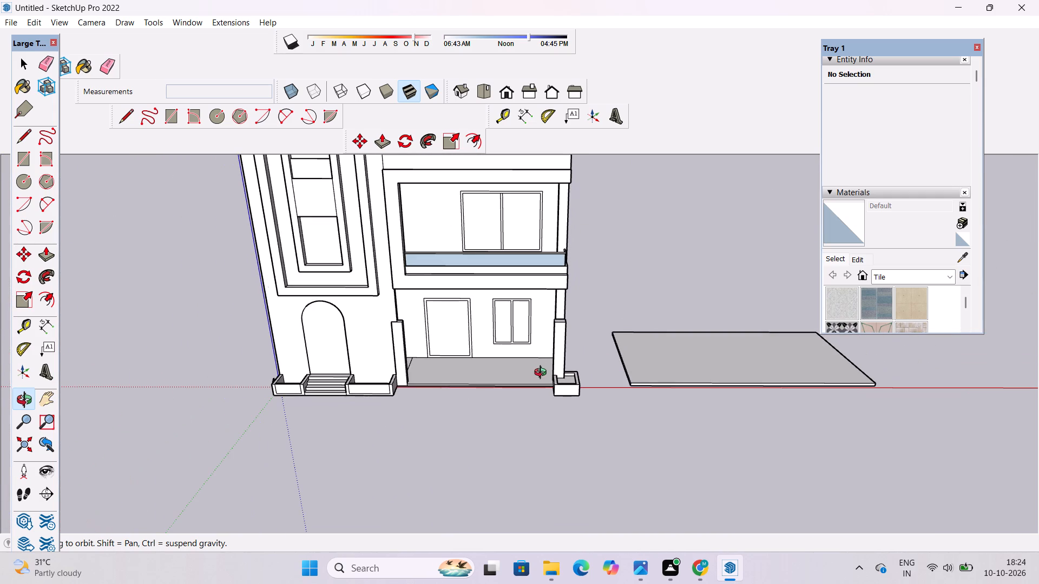
scroll(527, 325, down, 3)
shift+drag(506, 319, 543, 398)
drag(541, 406, 523, 353)
scroll(440, 315, up, 5)
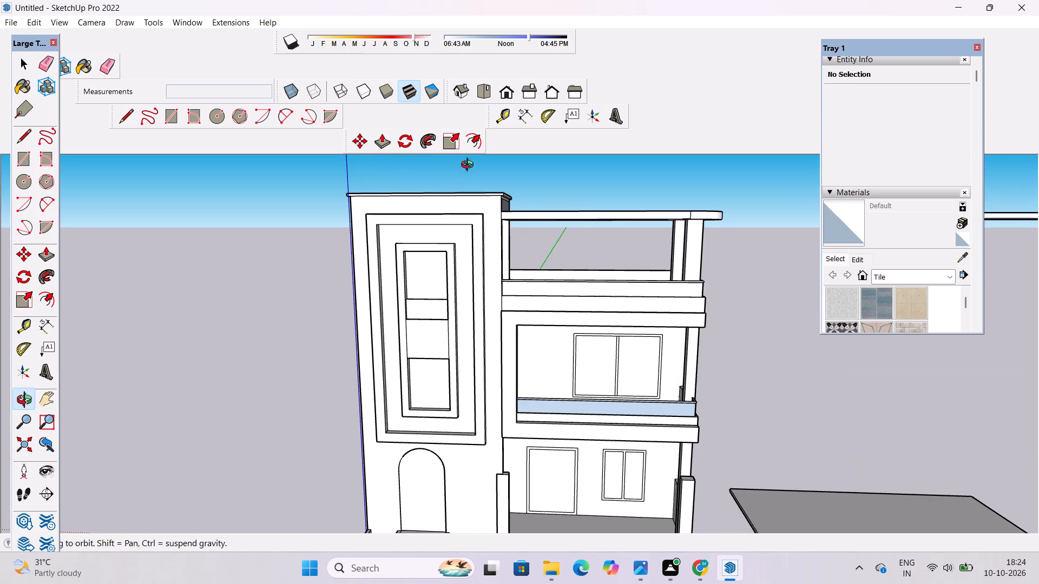
scroll(444, 484, down, 4)
scroll(451, 437, up, 5)
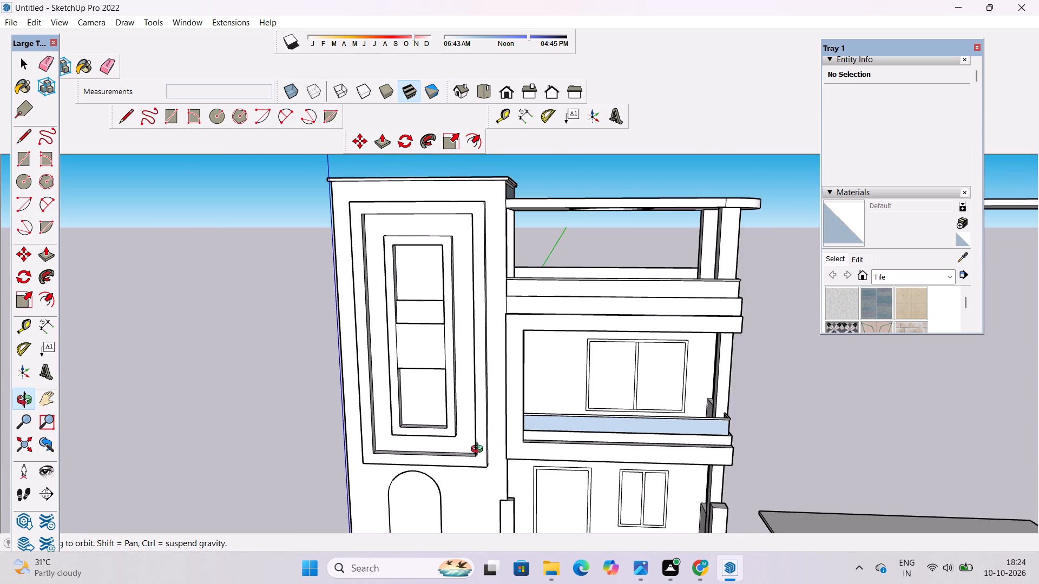
scroll(489, 426, down, 3)
shift+drag(489, 428, 515, 350)
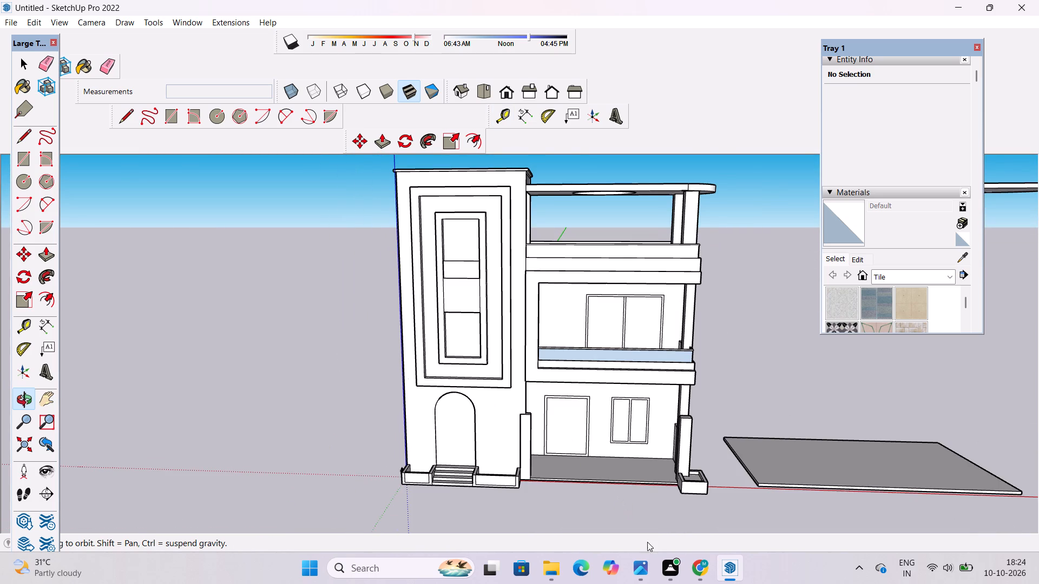
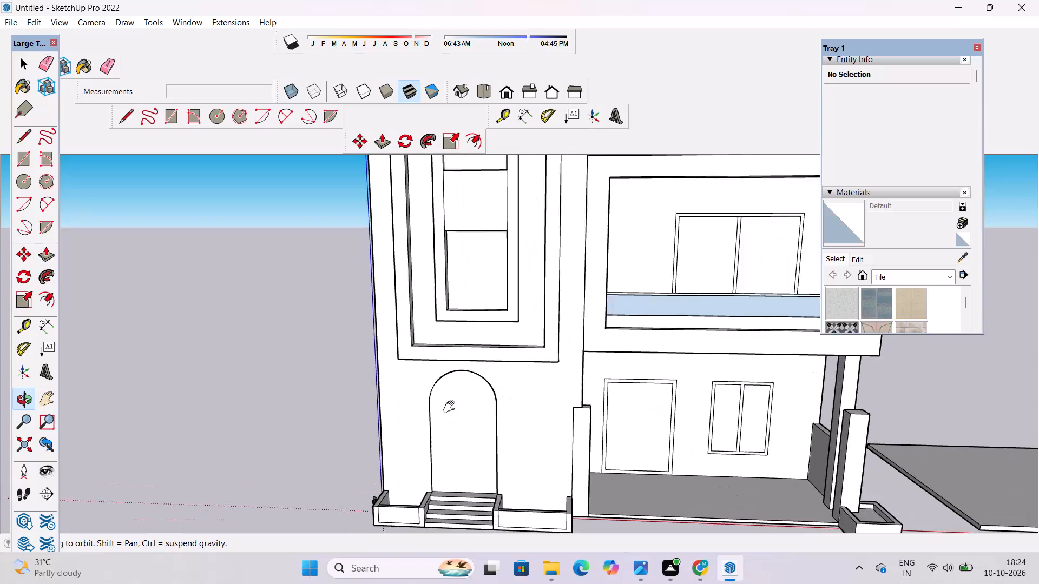
Examine the front elevation's ground floor, focusing on the veranda floor edge between the entrance planter and the corner pillar.
drag(437, 405, 461, 373)
scroll(461, 369, down, 5)
shift+drag(461, 365, 445, 340)
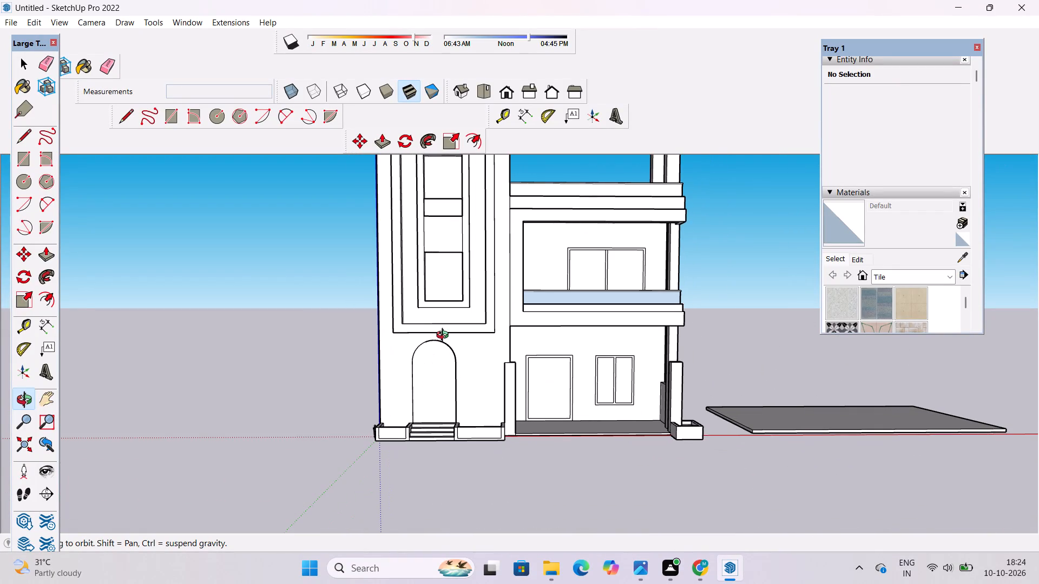
scroll(445, 336, up, 3)
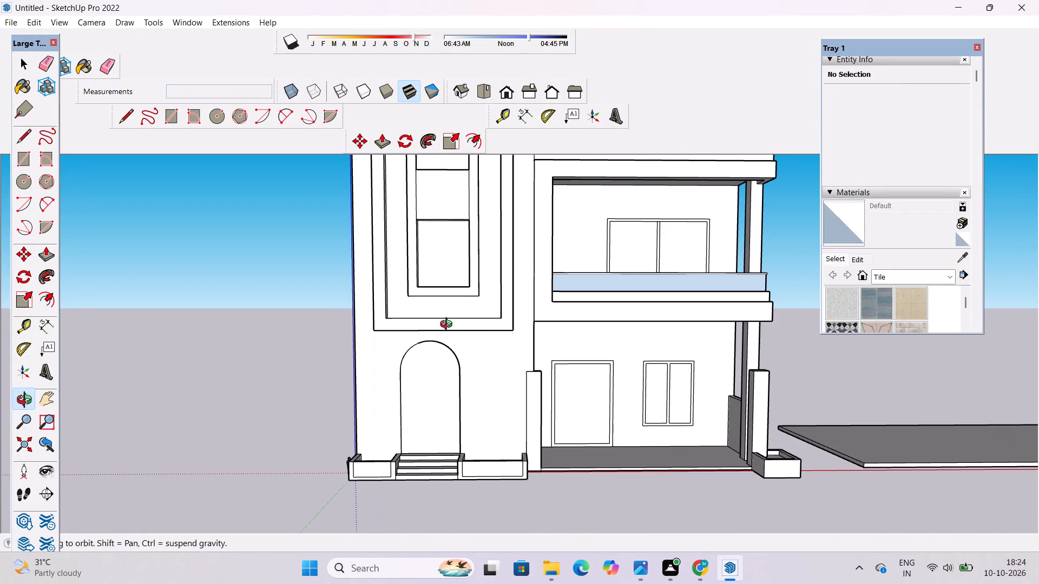
scroll(456, 321, down, 3)
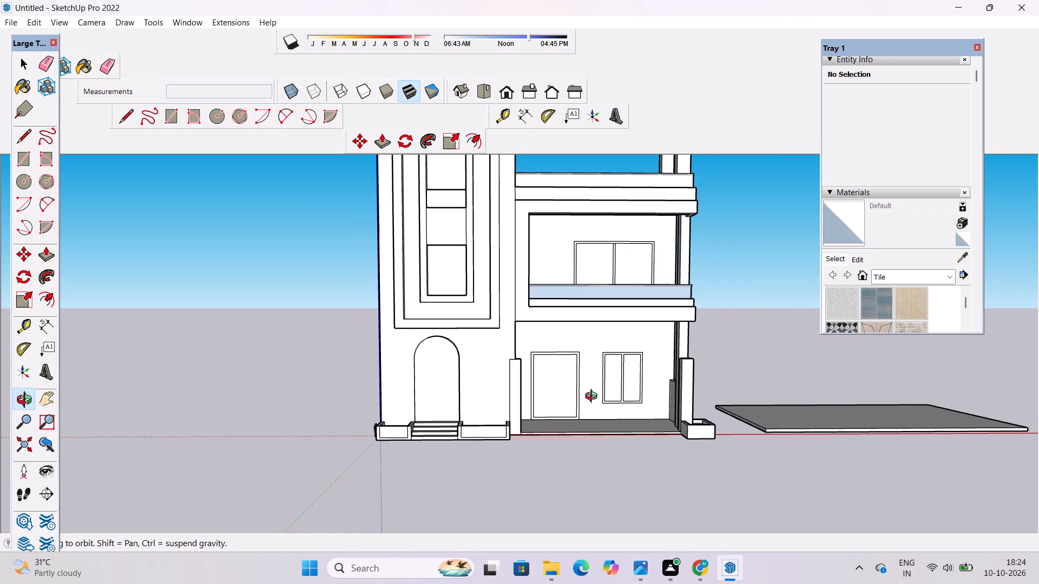
drag(595, 406, 571, 477)
scroll(567, 474, up, 3)
shift+drag(569, 472, 518, 408)
scroll(517, 408, up, 2)
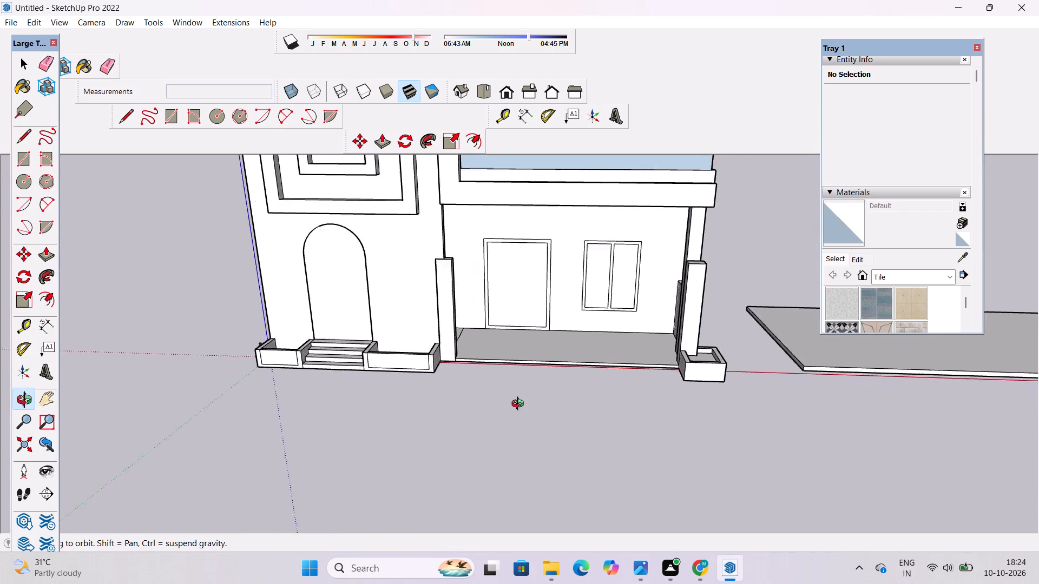
scroll(520, 405, up, 4)
shift+drag(525, 395, 512, 402)
scroll(512, 403, up, 2)
shift+drag(517, 402, 507, 407)
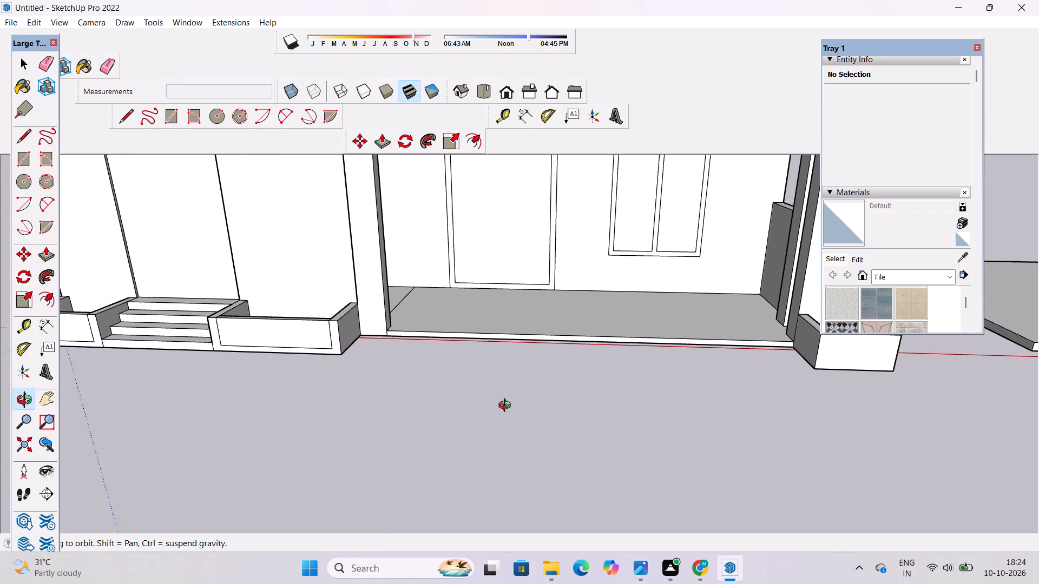
scroll(507, 407, up, 3)
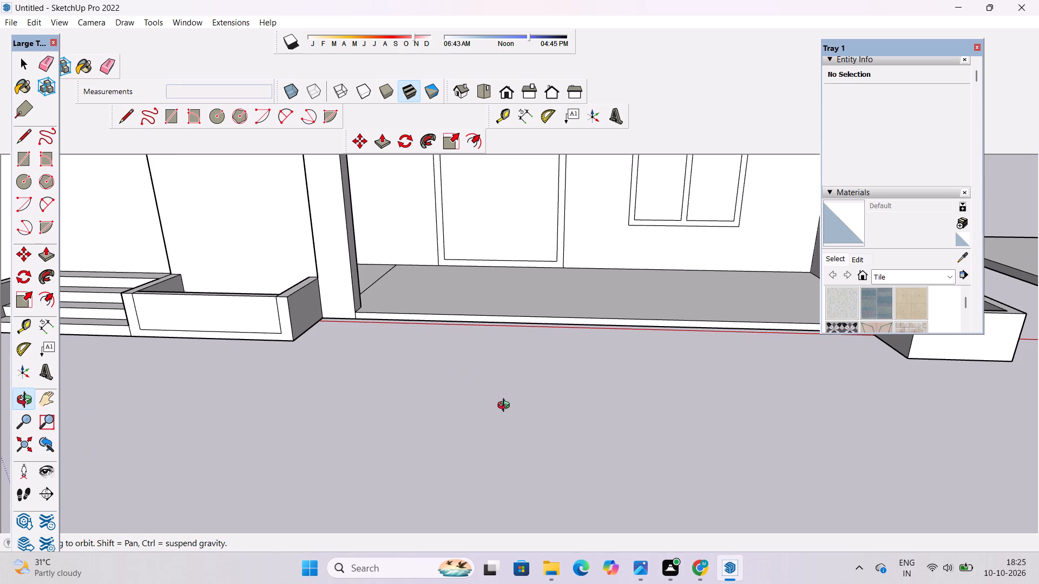
scroll(506, 407, down, 1)
scroll(506, 407, up, 2)
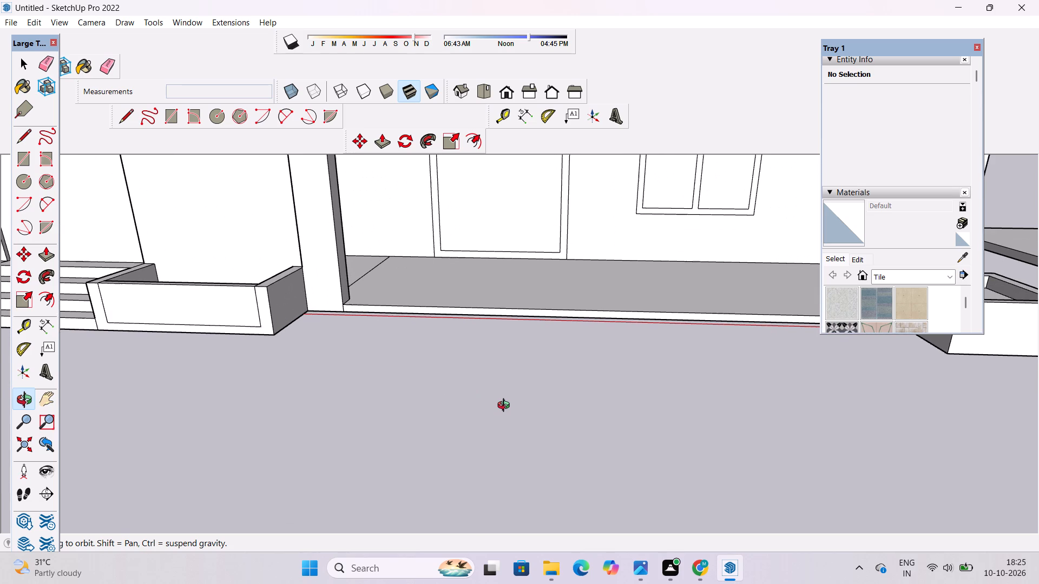
scroll(506, 407, down, 4)
scroll(506, 407, up, 3)
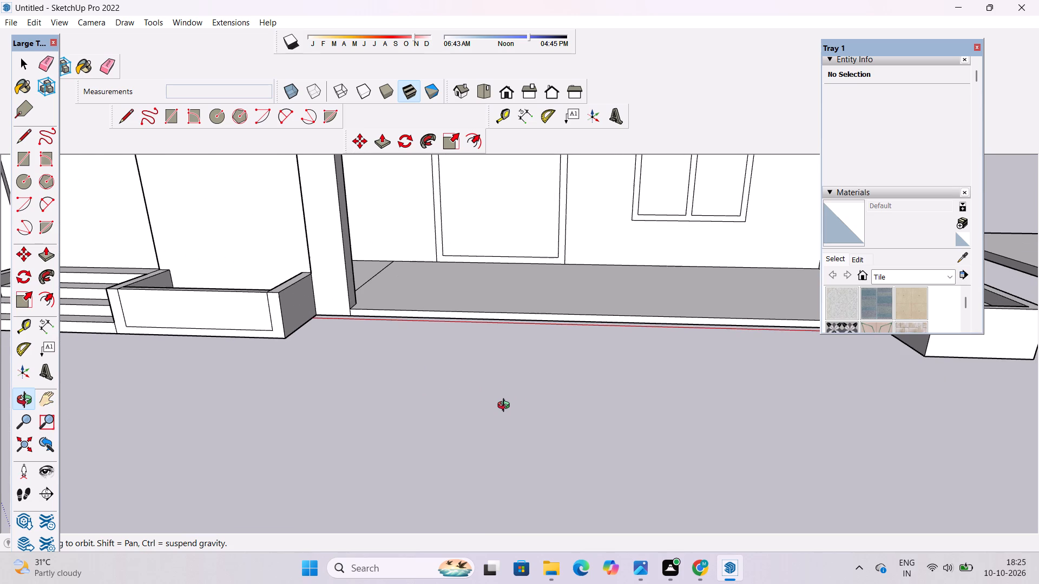
scroll(506, 407, up, 4)
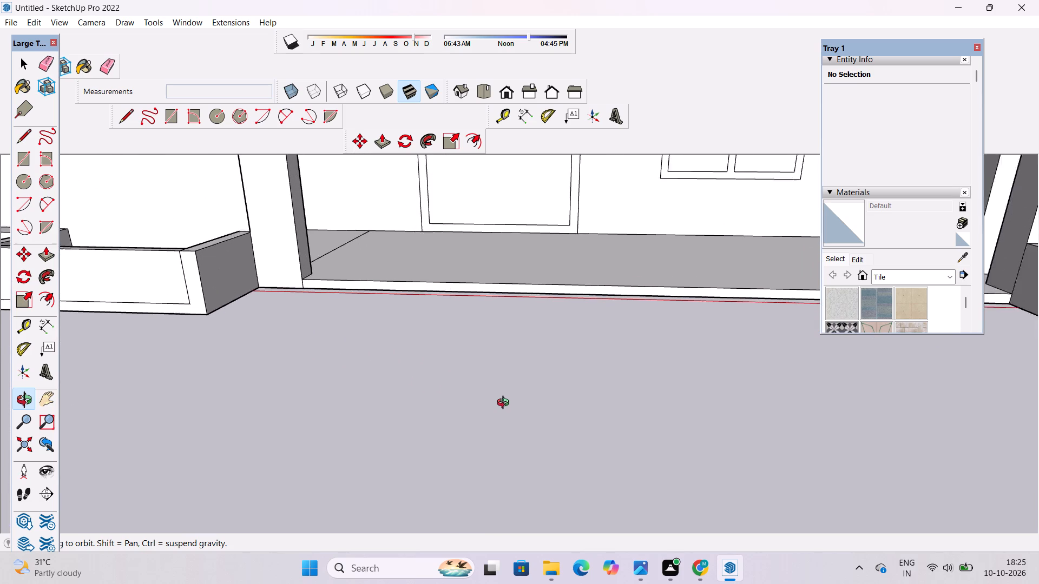
scroll(505, 404, up, 1)
scroll(491, 413, down, 9)
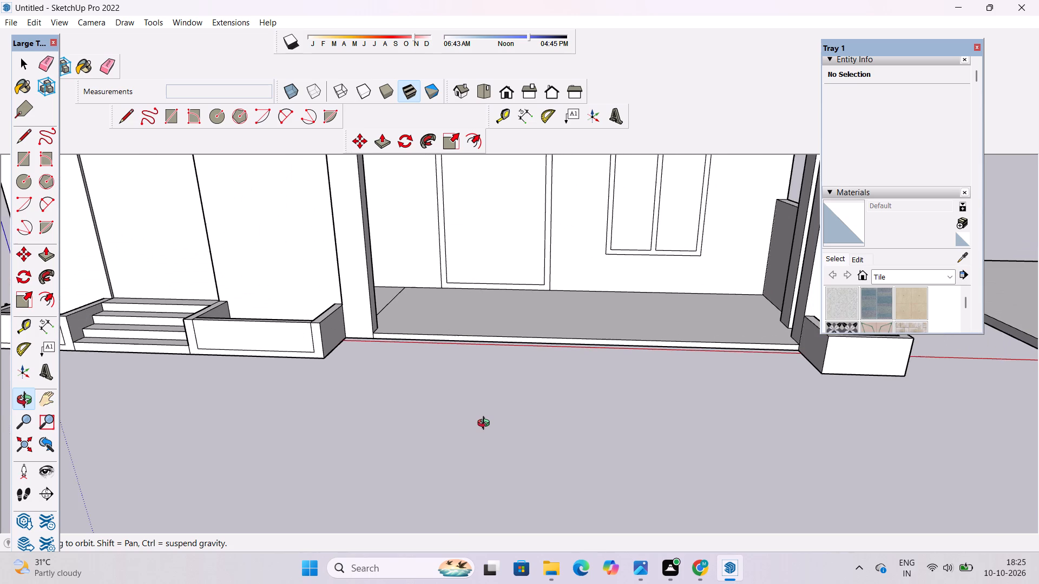
scroll(486, 424, up, 4)
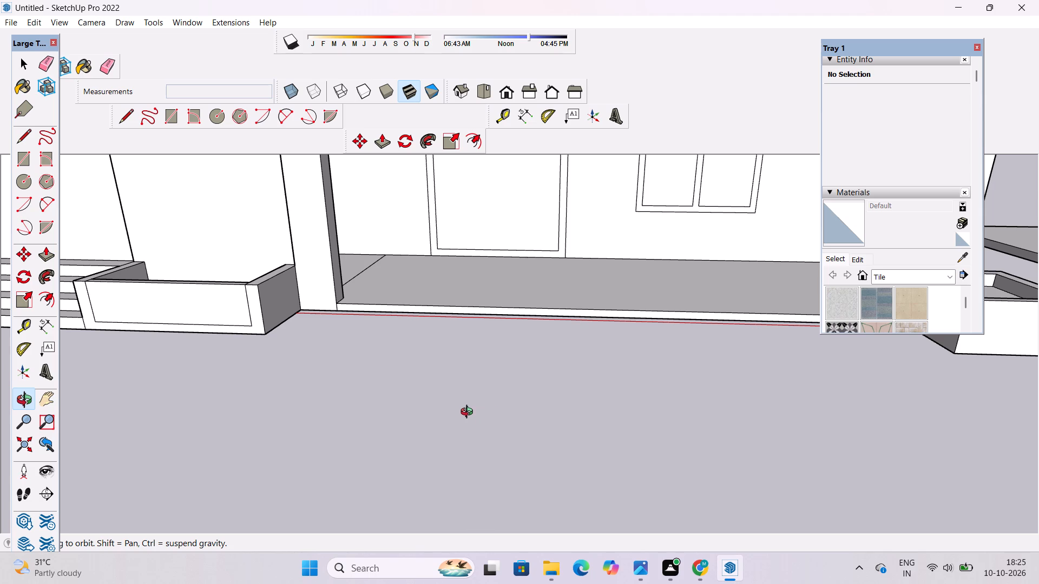
scroll(324, 100, down, 2)
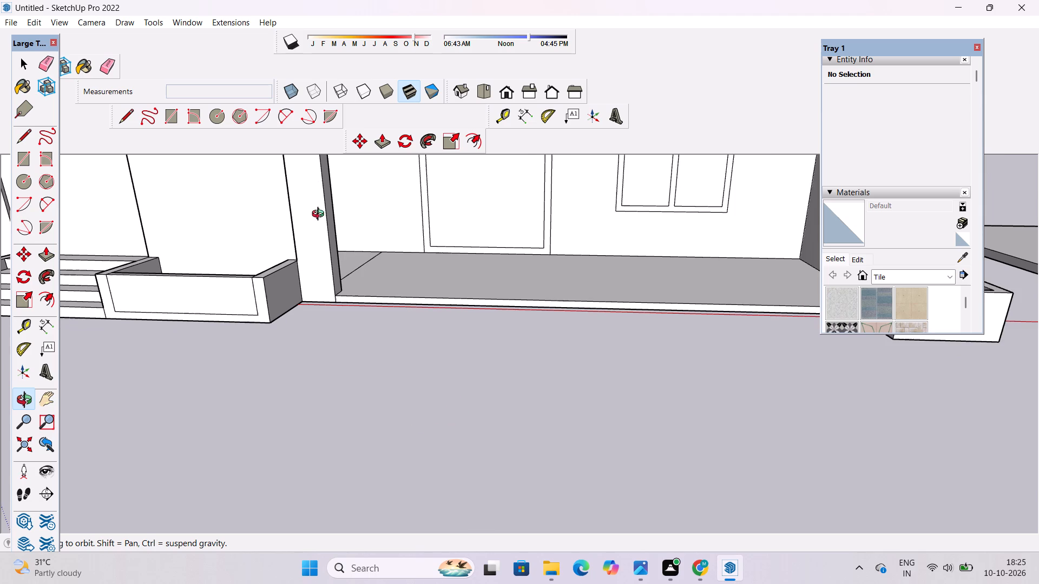
Draw a line across the front face of the pillar beside the entrance planter, extending the veranda floor's top edge to the planter side.
scroll(320, 215, down, 1)
scroll(325, 313, up, 3)
shift+drag(333, 310, 299, 292)
scroll(279, 282, up, 4)
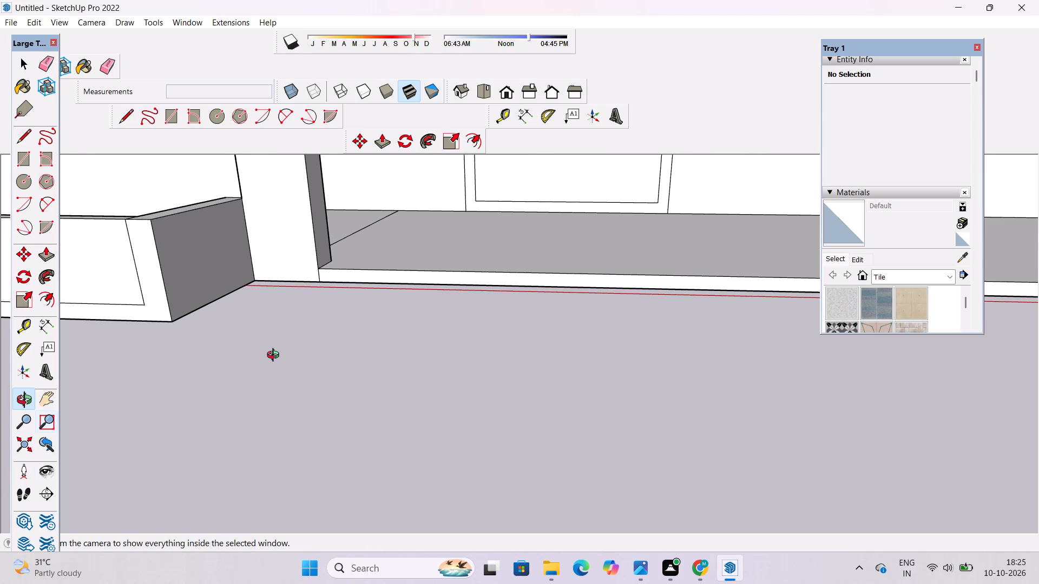
scroll(275, 356, down, 5)
scroll(267, 283, up, 6)
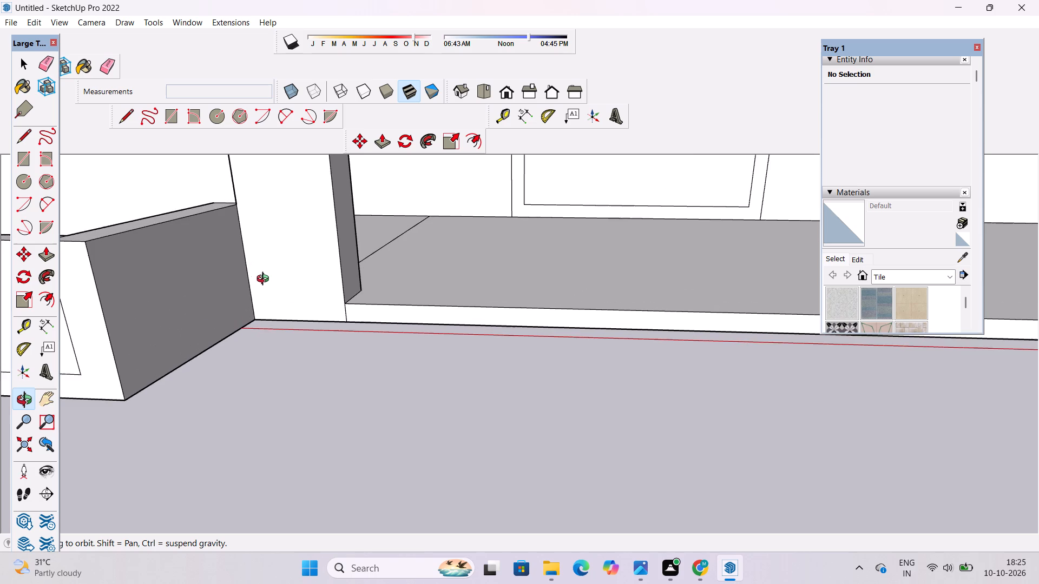
scroll(265, 280, up, 1)
scroll(274, 270, down, 4)
drag(317, 306, 333, 346)
scroll(281, 269, down, 4)
scroll(308, 342, up, 7)
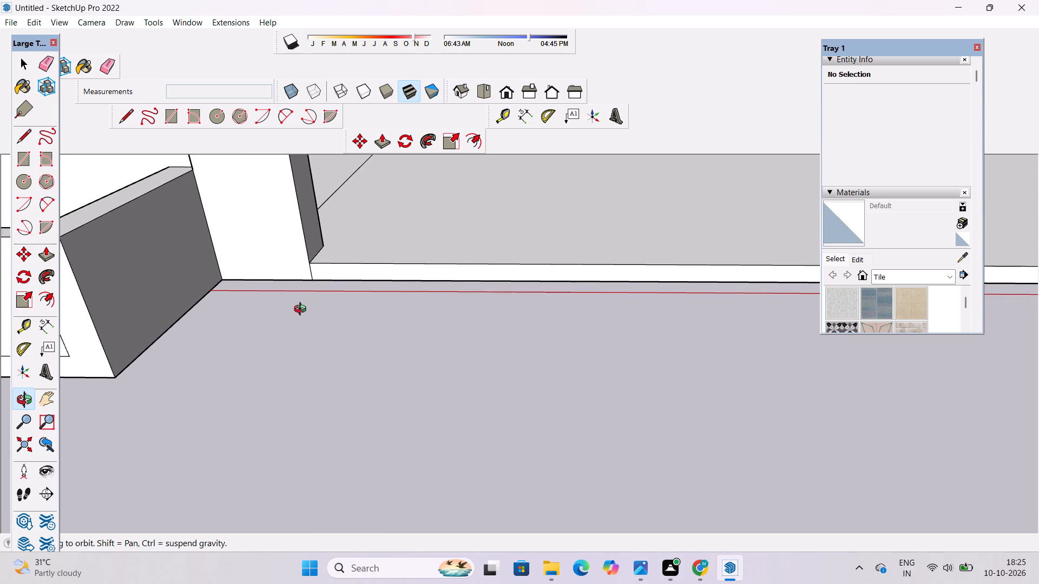
shift+drag(299, 295, 319, 389)
shift+drag(319, 389, 306, 337)
shift+click(306, 337)
key(l)
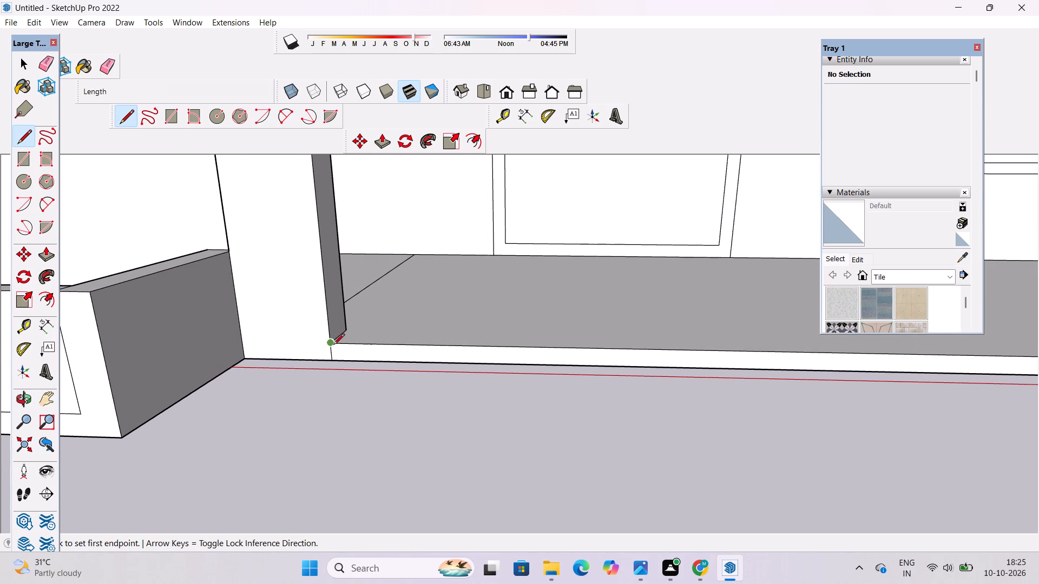
click(330, 342)
click(244, 339)
Erase the short vertical edge below that pillar's inner corner, merging its base strip with the veranda floor's front face.
scroll(221, 324, down, 11)
scroll(302, 287, down, 4)
scroll(403, 313, up, 5)
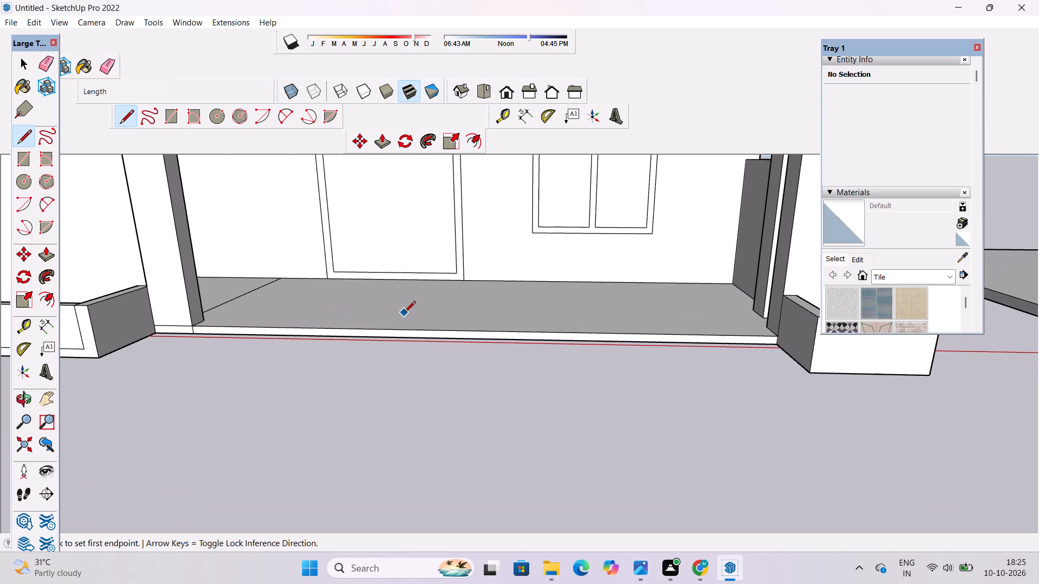
key(space)
key(e)
scroll(289, 347, up, 5)
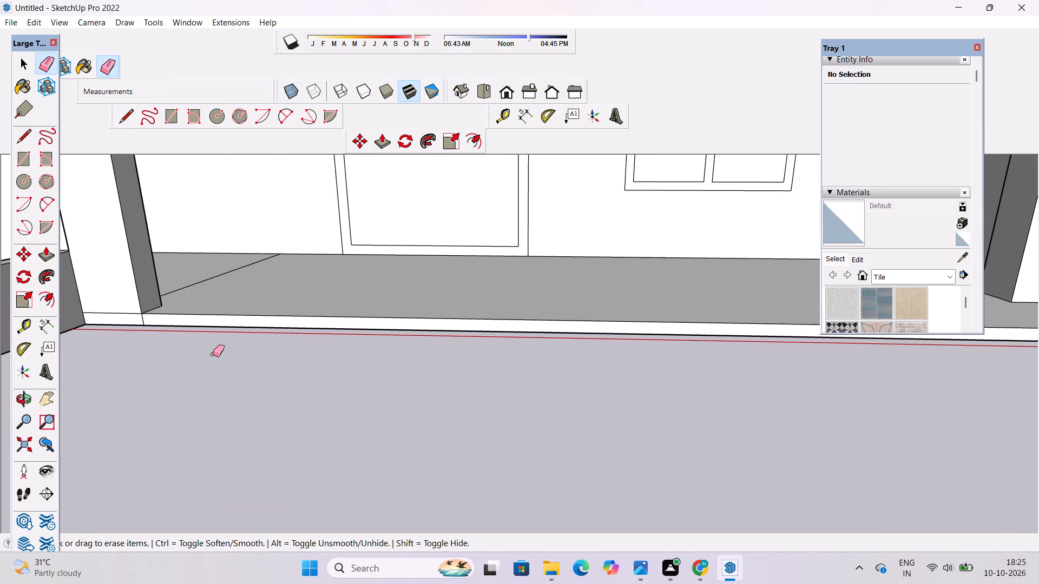
scroll(172, 331, up, 3)
scroll(132, 313, up, 5)
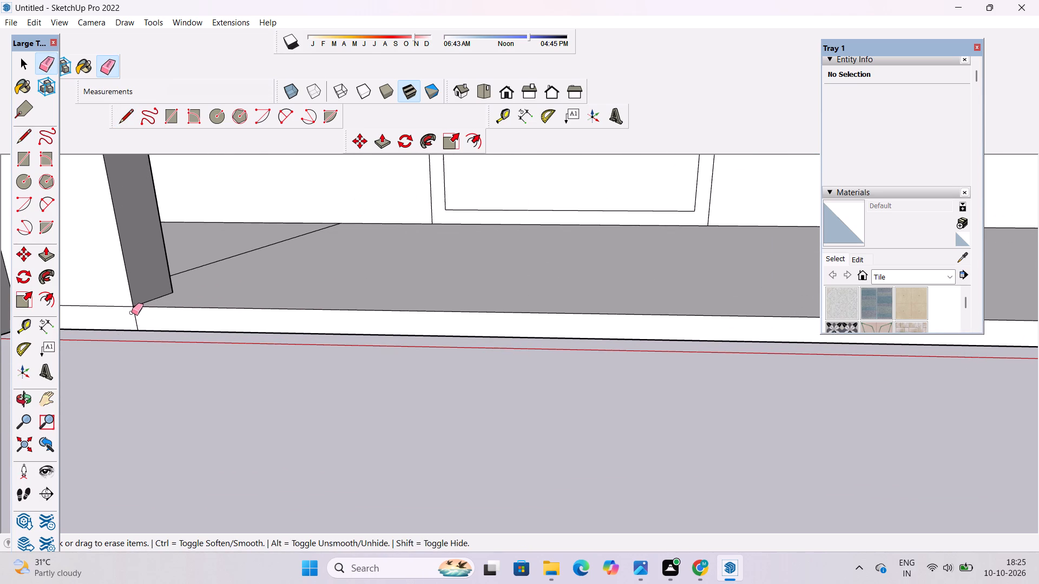
click(131, 313)
click(133, 318)
key(space)
Examine the veranda's front edge, both pillars, the planters and the entrance steps from several angles.
key(o)
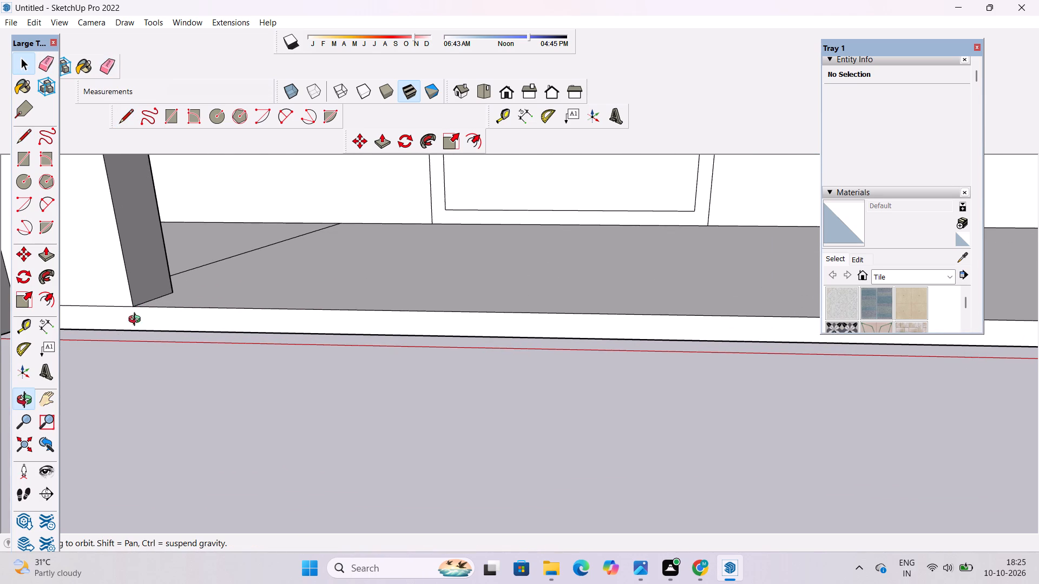
scroll(184, 346, down, 20)
scroll(184, 346, down, 3)
scroll(381, 382, up, 5)
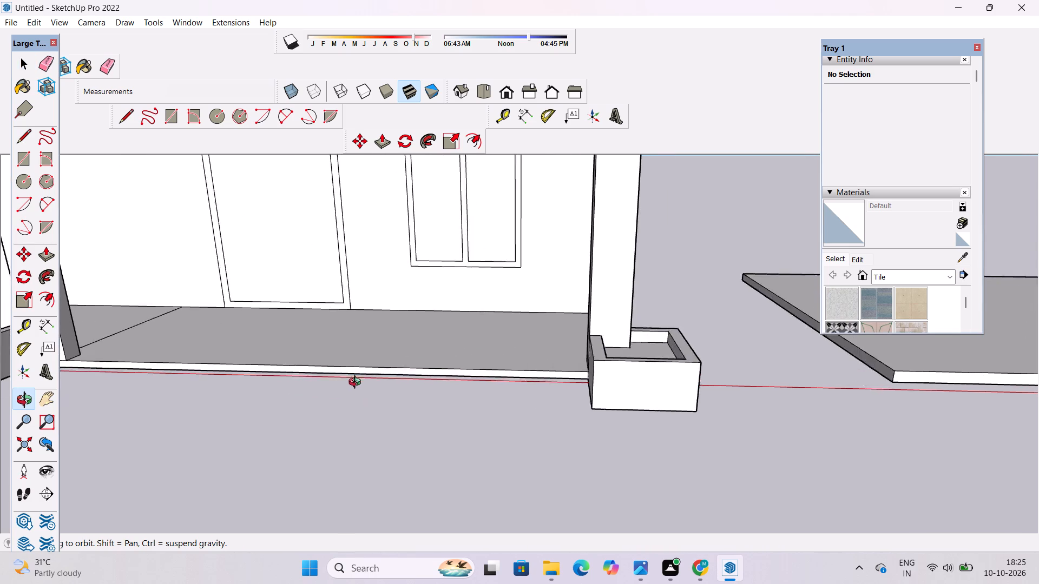
drag(343, 389, 397, 421)
scroll(394, 386, down, 2)
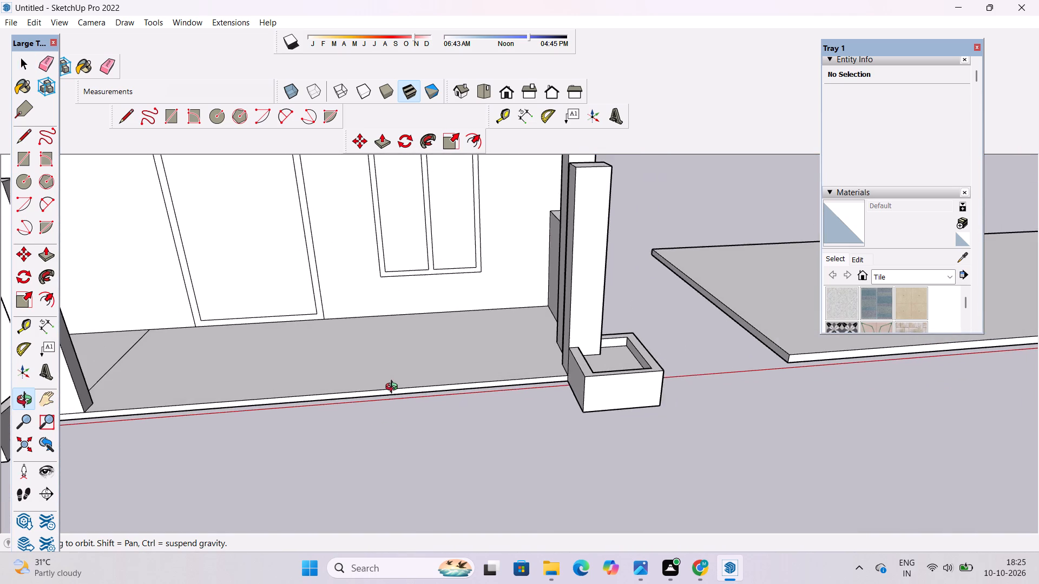
shift+drag(389, 417, 392, 377)
drag(403, 379, 477, 439)
shift+scroll(299, 387, down, 6)
shift+drag(275, 401, 380, 433)
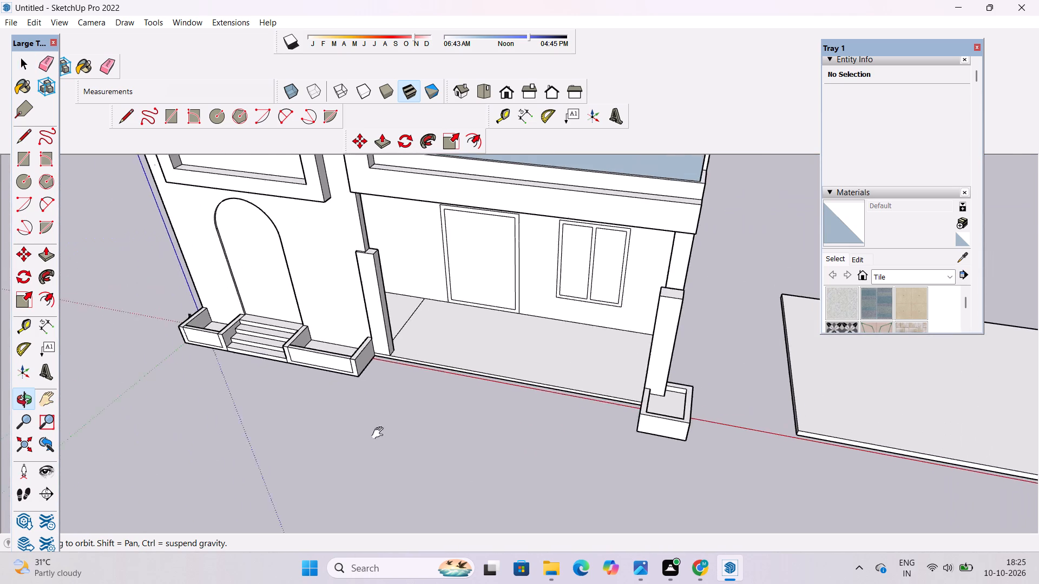
shift+drag(380, 433, 381, 434)
drag(363, 443, 389, 404)
shift+drag(348, 403, 386, 439)
scroll(386, 430, down, 1)
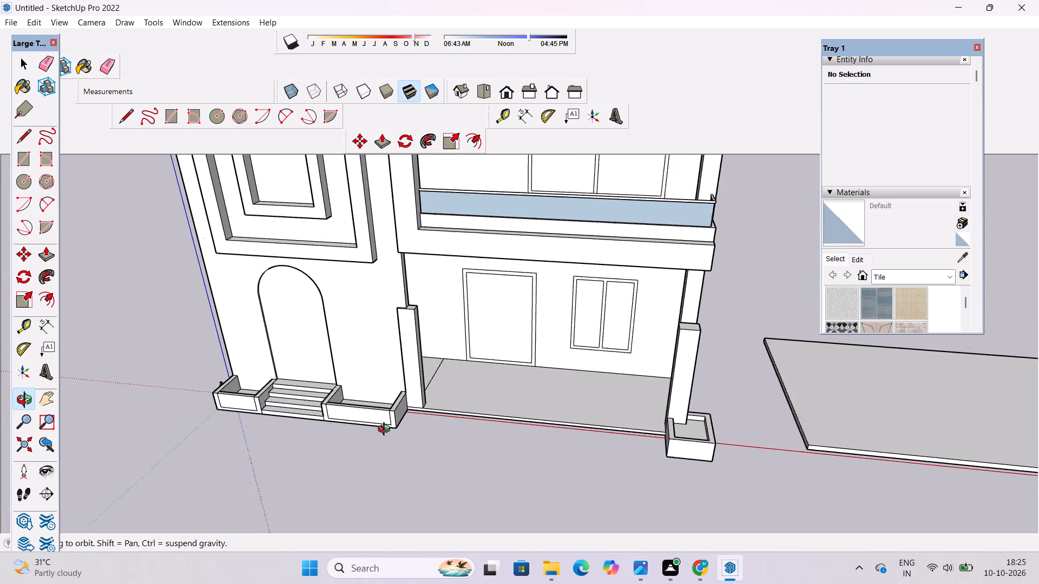
scroll(386, 430, down, 2)
scroll(386, 427, up, 1)
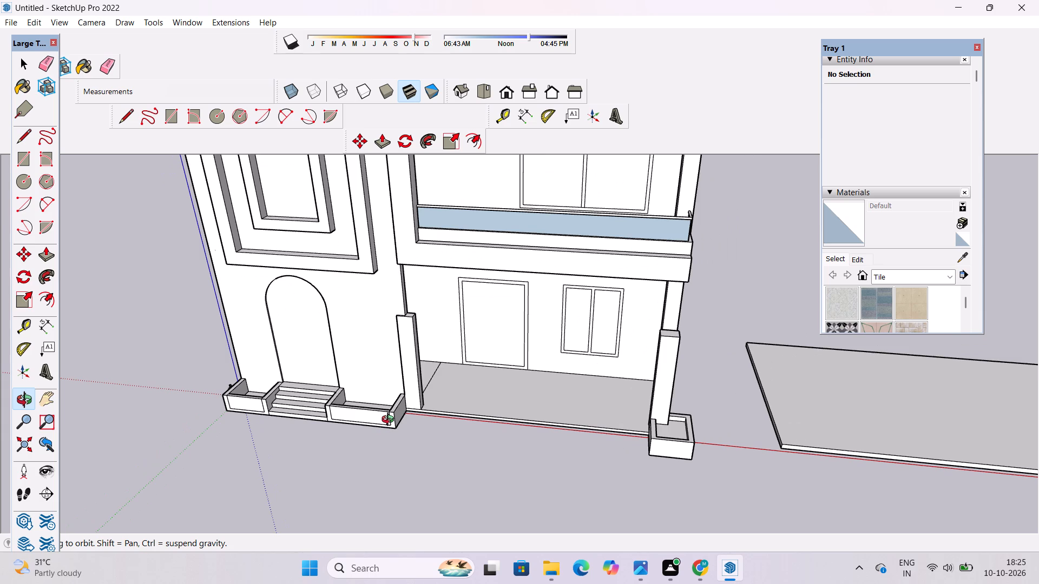
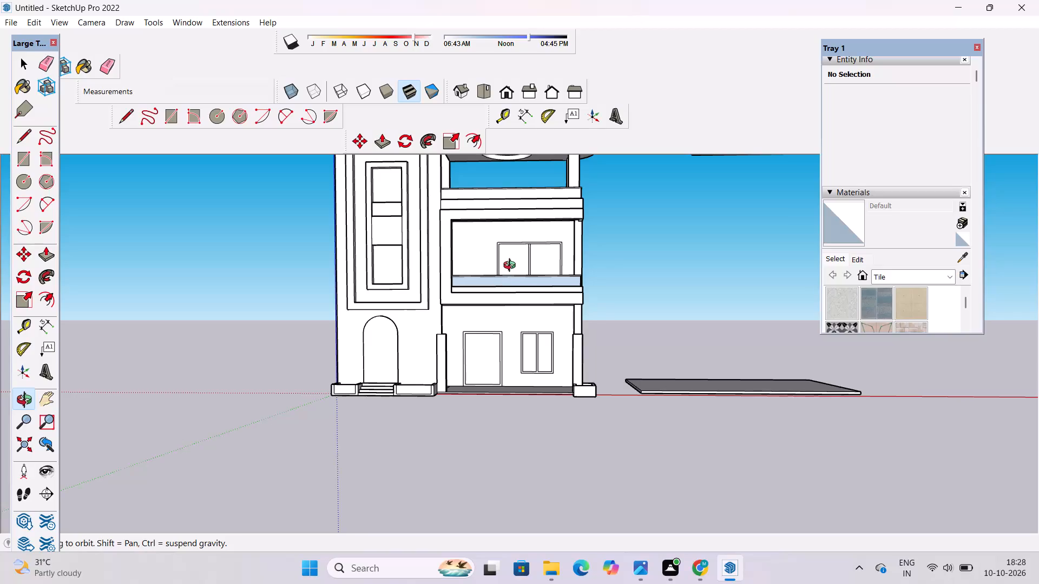
Examine the house's front elevation, first-floor balcony, tower recesses and tower side wall from several angles.
scroll(474, 290, down, 2)
scroll(476, 279, up, 2)
shift+drag(476, 272, 530, 382)
scroll(505, 328, down, 2)
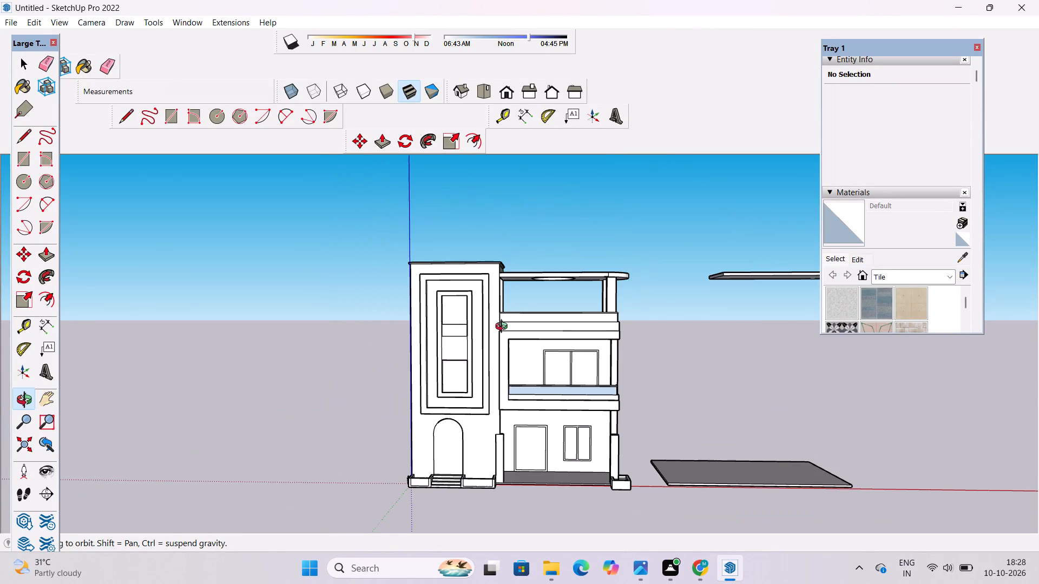
scroll(504, 328, down, 2)
shift+drag(503, 336, 489, 242)
scroll(488, 243, up, 5)
drag(485, 248, 501, 291)
scroll(496, 291, up, 1)
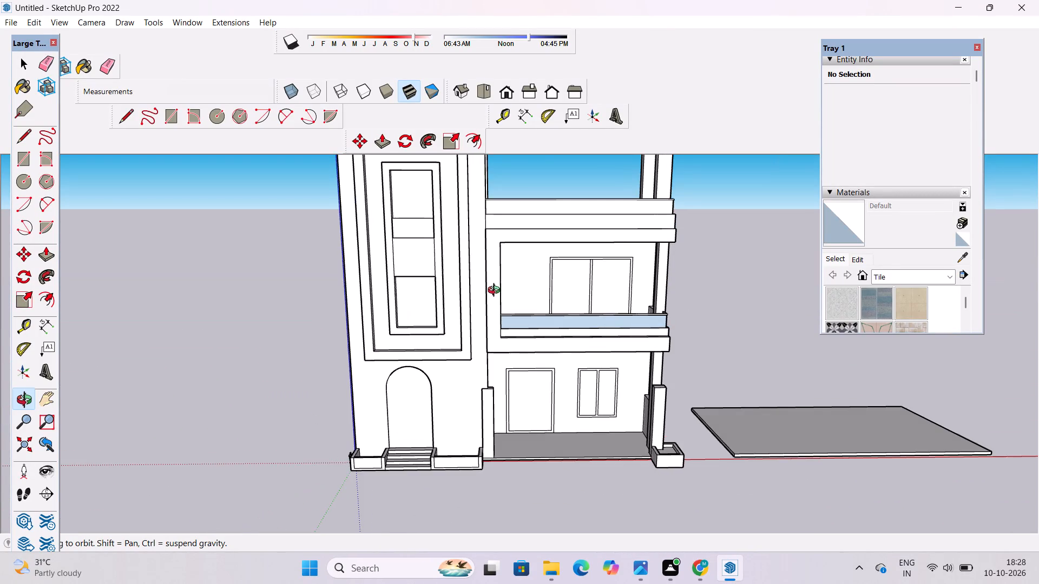
shift+drag(497, 284, 517, 319)
scroll(517, 320, up, 3)
shift+drag(516, 322, 517, 340)
scroll(517, 340, up, 3)
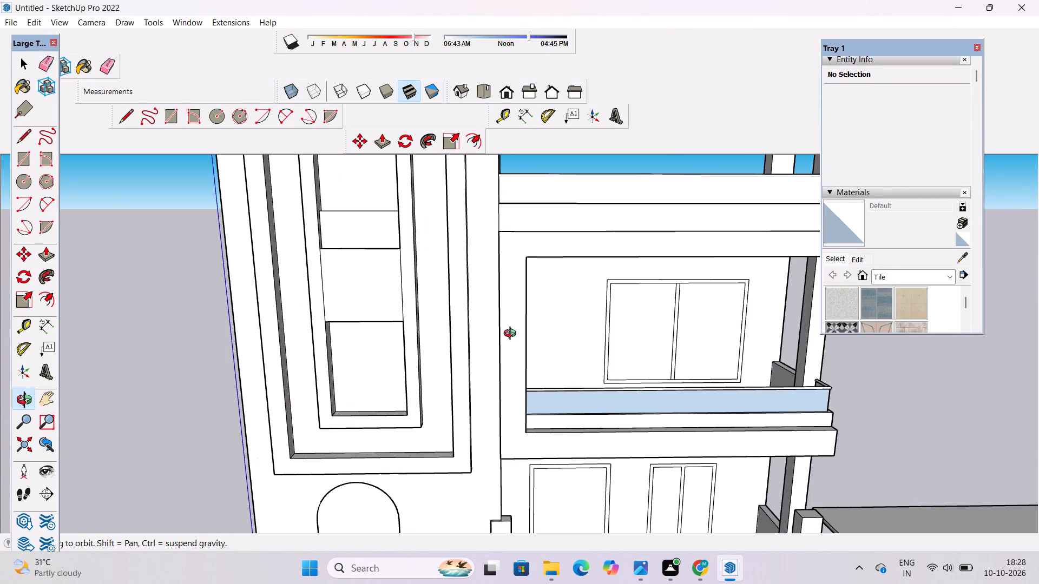
scroll(505, 320, up, 4)
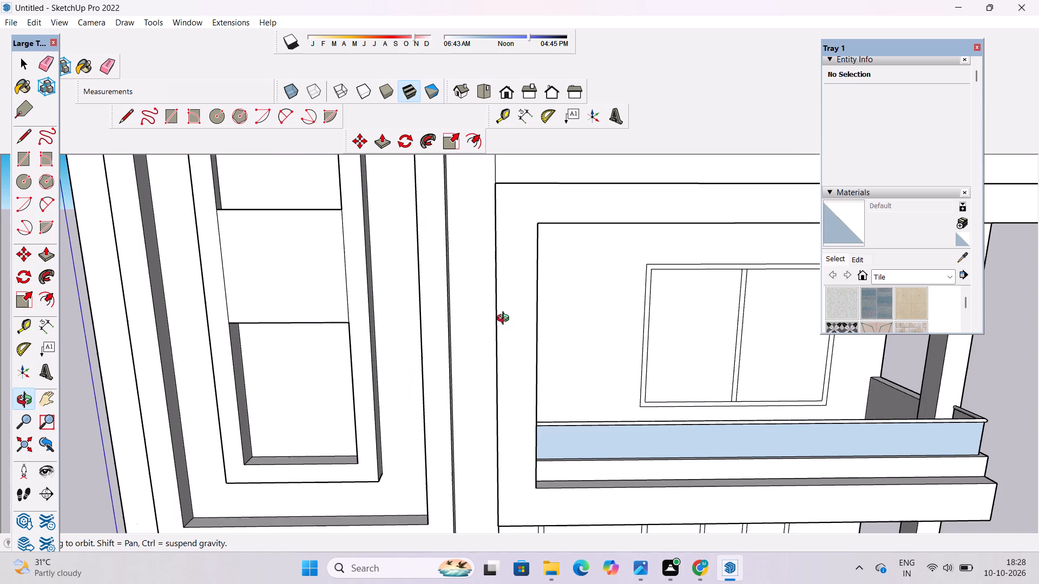
drag(513, 369, 508, 343)
drag(508, 343, 502, 326)
scroll(478, 343, down, 5)
shift+drag(495, 387, 499, 357)
scroll(435, 352, down, 3)
shift+drag(430, 355, 474, 382)
drag(474, 382, 501, 368)
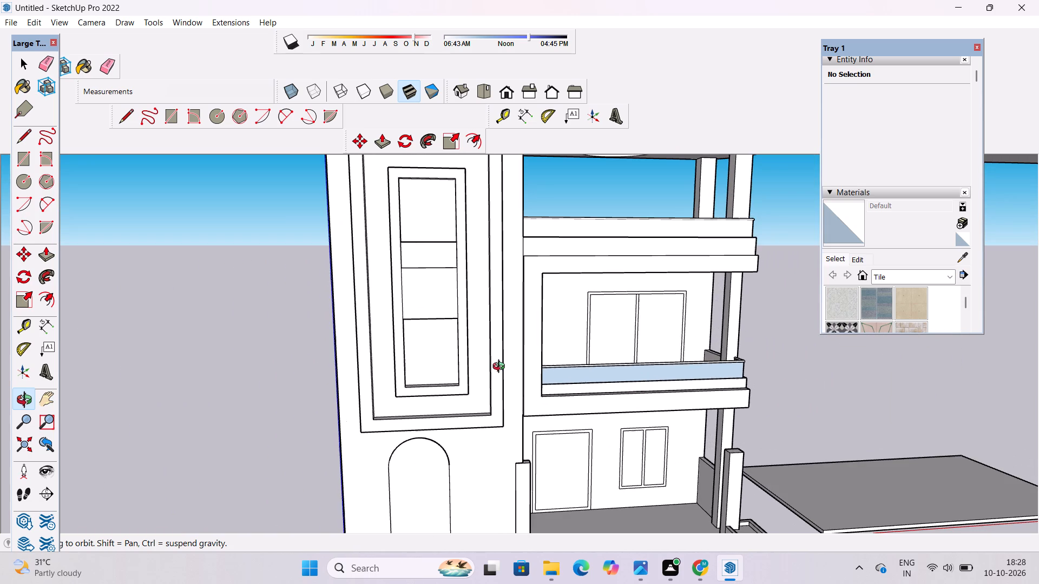
shift+drag(456, 348, 462, 363)
drag(457, 371, 497, 368)
scroll(479, 361, down, 3)
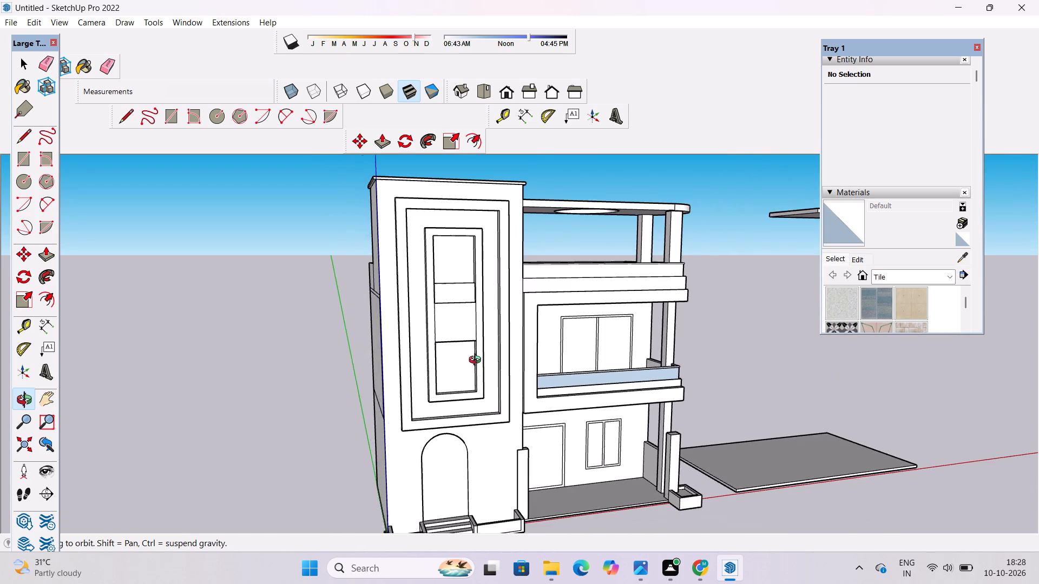
drag(478, 386, 479, 347)
scroll(465, 356, up, 3)
shift+drag(421, 376, 454, 353)
drag(454, 353, 481, 394)
drag(481, 401, 522, 345)
drag(497, 365, 575, 383)
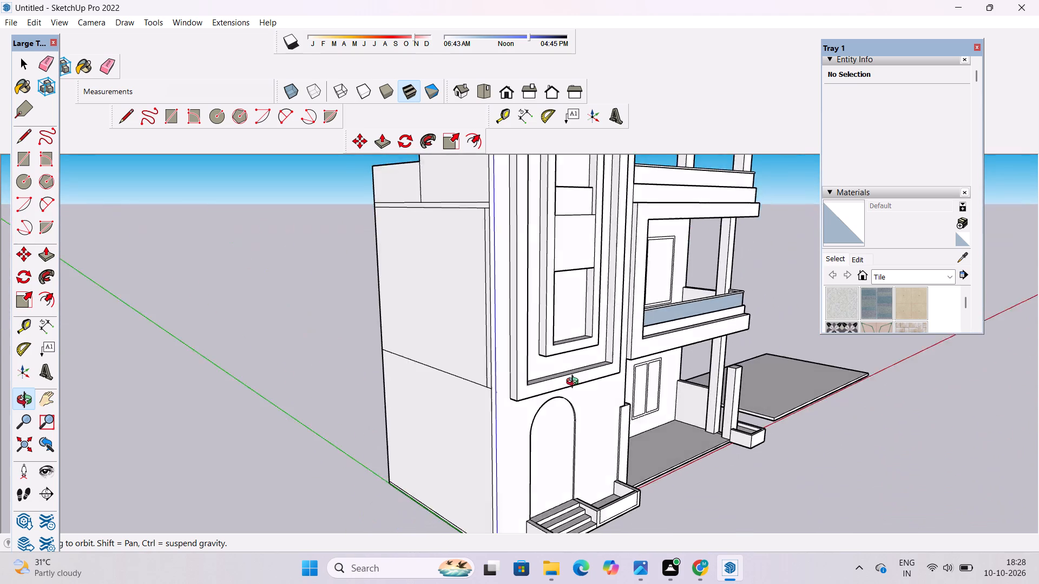
drag(575, 383, 575, 383)
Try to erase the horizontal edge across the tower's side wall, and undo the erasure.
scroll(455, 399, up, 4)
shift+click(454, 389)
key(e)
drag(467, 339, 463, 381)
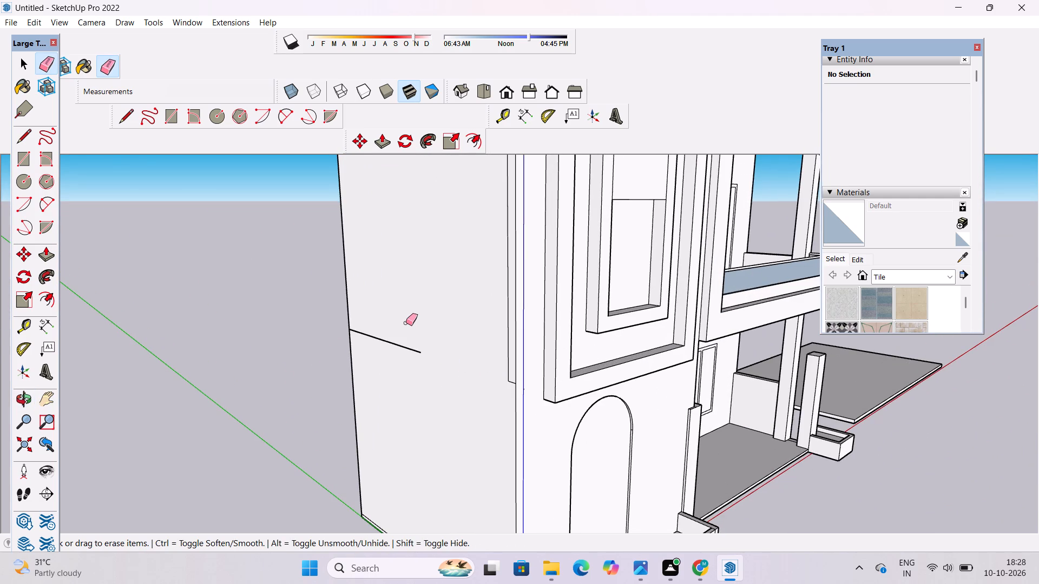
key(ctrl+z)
Examine the house from the side and front, checking the pillars, veranda and first-floor balcony.
key(o)
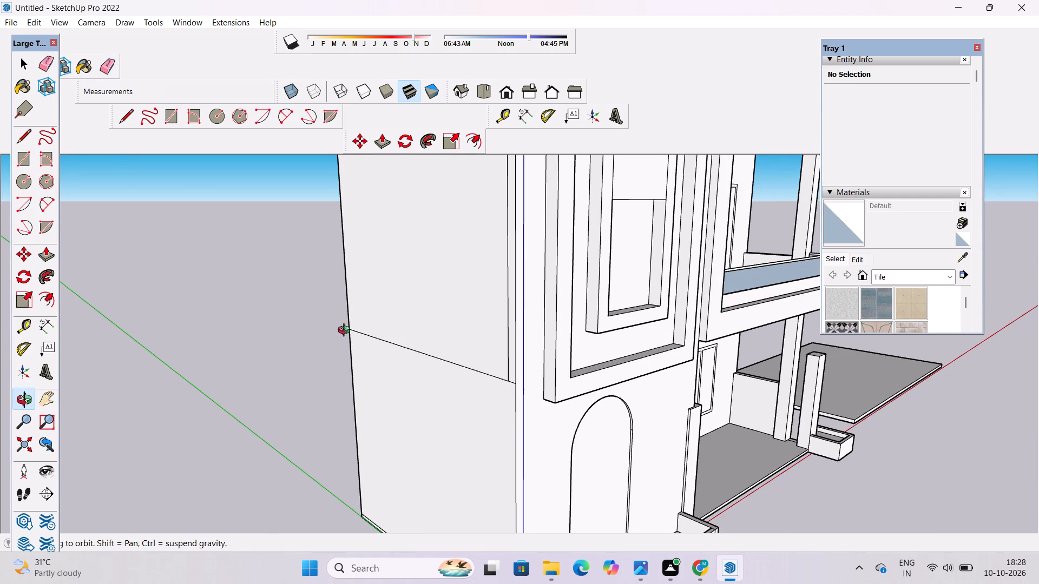
scroll(346, 331, down, 5)
drag(555, 352, 271, 350)
drag(354, 311, 259, 310)
scroll(402, 353, up, 4)
drag(558, 401, 325, 288)
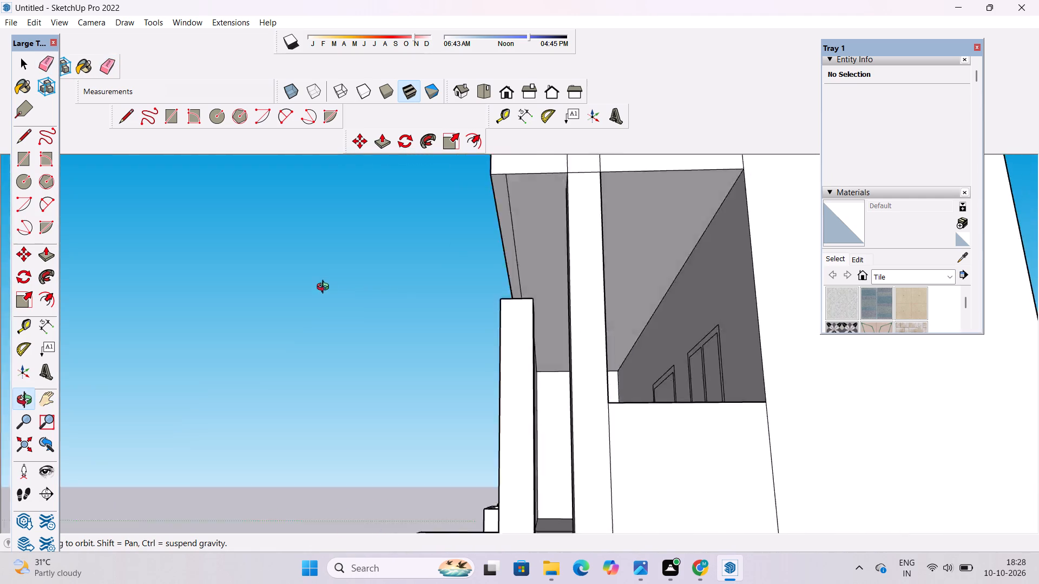
drag(325, 288, 555, 326)
scroll(529, 261, down, 8)
drag(453, 294, 603, 334)
scroll(494, 303, up, 4)
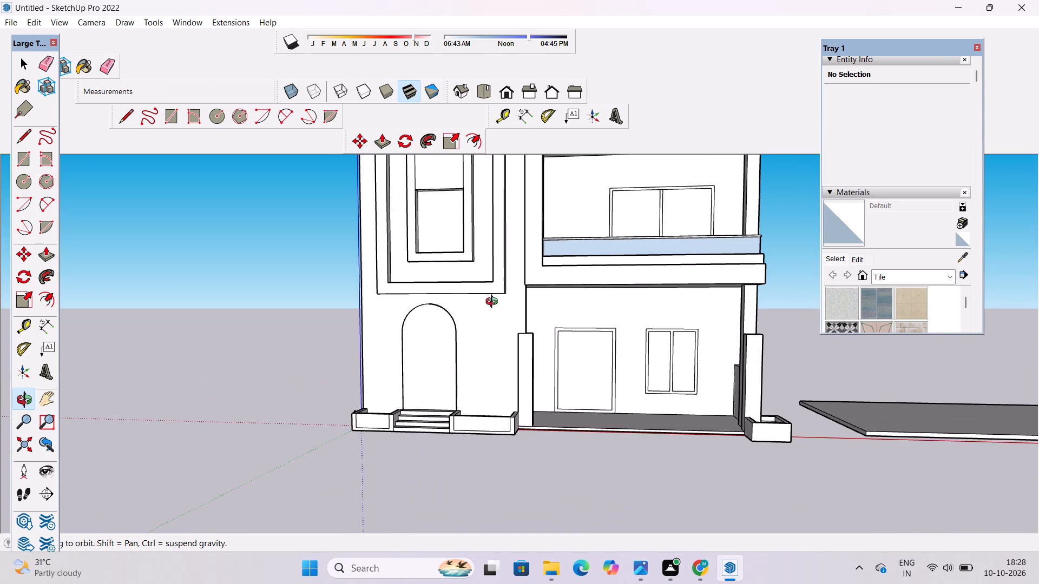
shift+drag(496, 311, 410, 312)
drag(439, 328, 496, 428)
scroll(452, 415, up, 2)
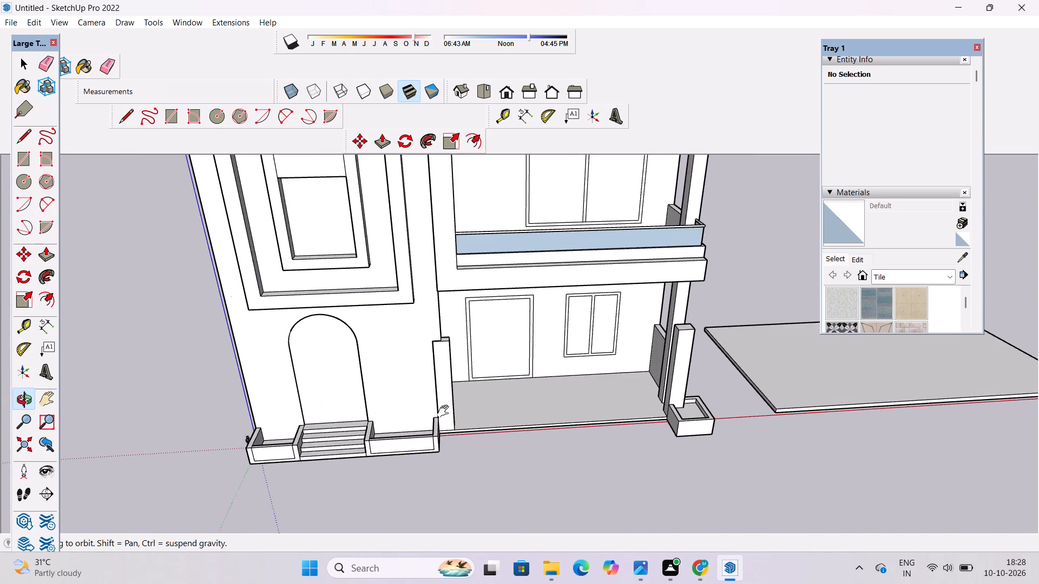
shift+drag(436, 404, 394, 486)
shift+scroll(410, 429, down, 6)
drag(453, 435, 453, 424)
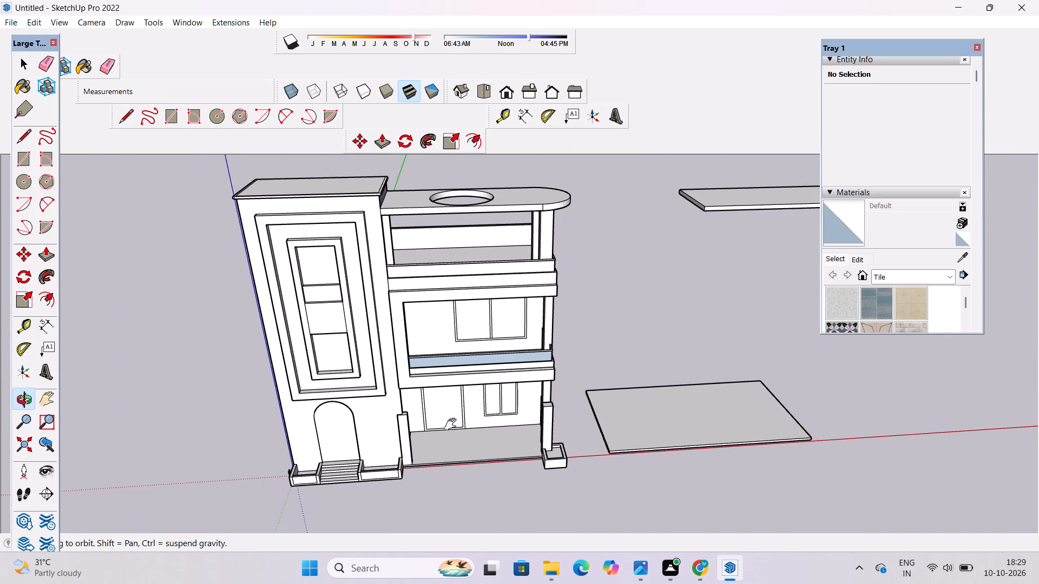
drag(453, 424, 456, 457)
scroll(504, 415, up, 9)
drag(505, 420, 496, 346)
shift+drag(496, 346, 457, 358)
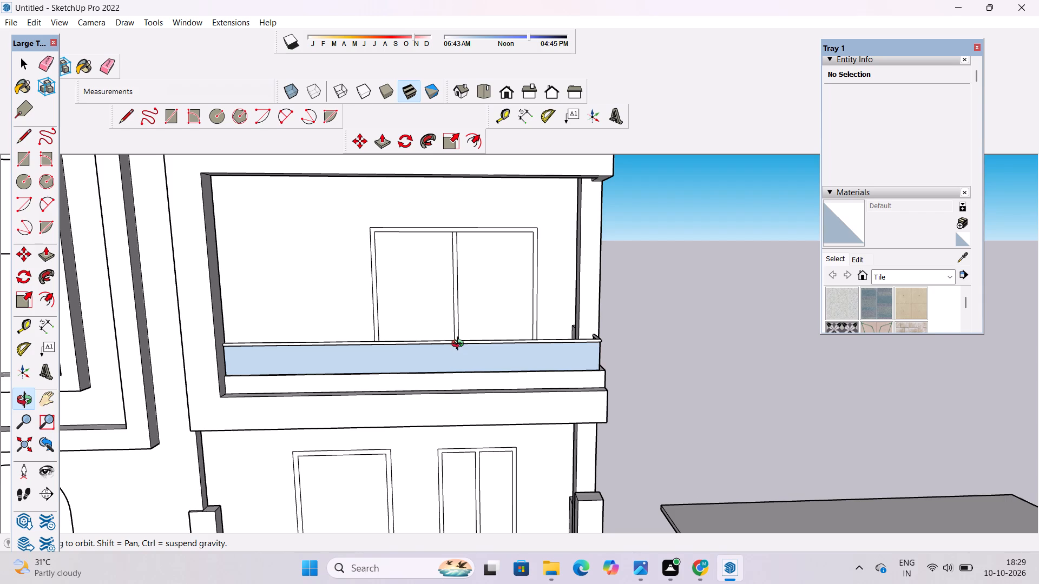
scroll(458, 353, up, 3)
shift+drag(459, 355, 523, 381)
scroll(465, 371, down, 4)
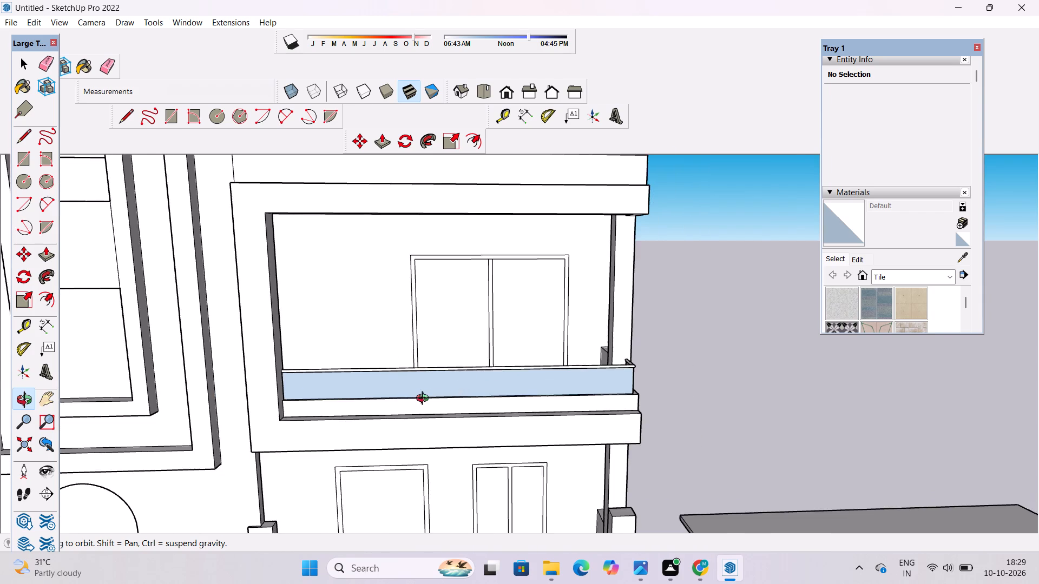
Draw a vertical line about 5' 9" long up the blue front panel of the first-floor balcony from its bottom edge.
scroll(425, 400, up, 10)
drag(461, 389, 471, 457)
drag(471, 457, 416, 439)
shift+drag(416, 439, 400, 452)
scroll(365, 426, up, 4)
shift+drag(372, 420, 406, 456)
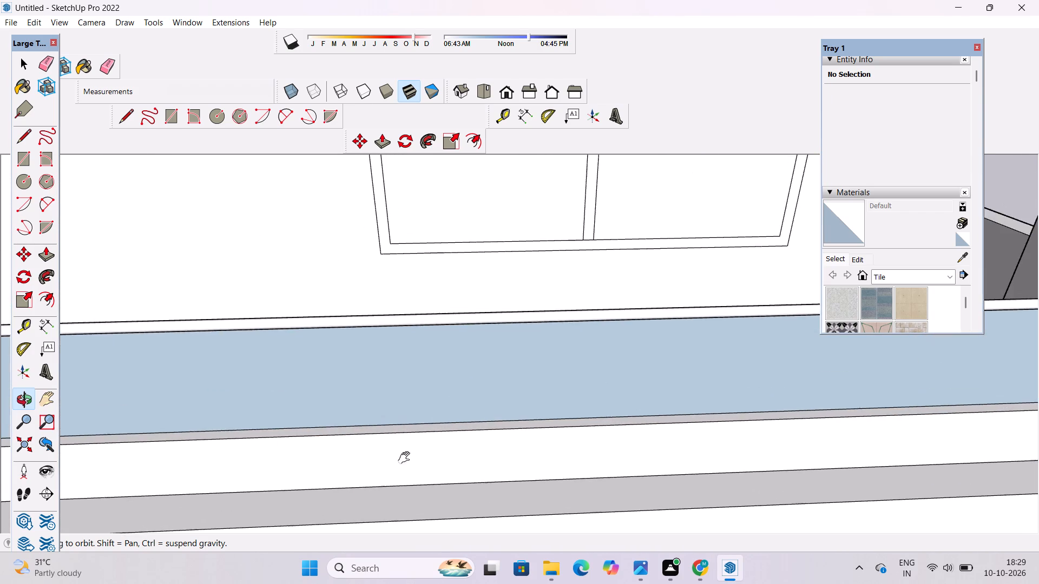
drag(405, 457, 386, 422)
key(l)
scroll(367, 407, down, 6)
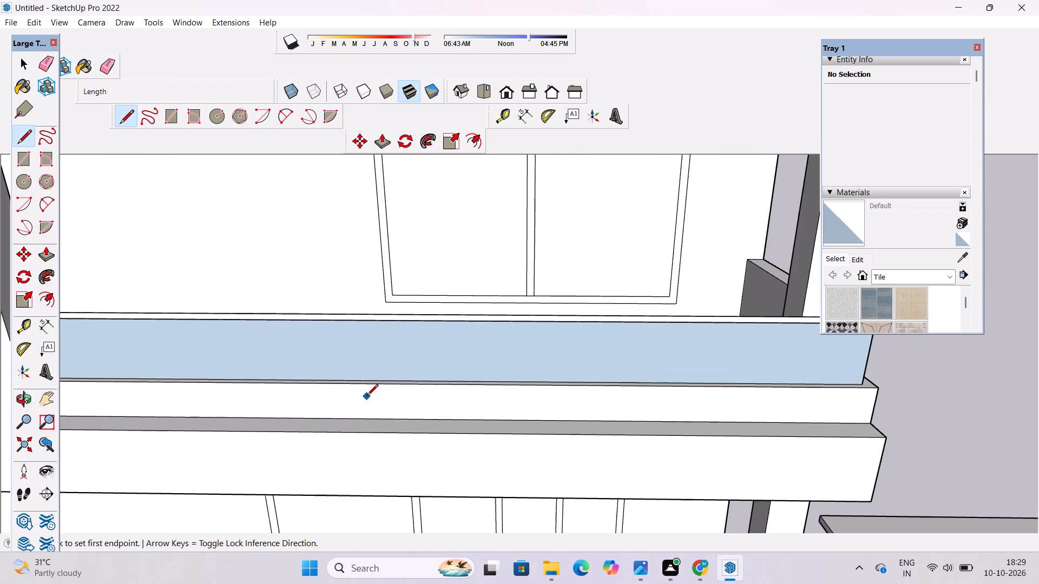
scroll(374, 356, up, 8)
click(381, 405)
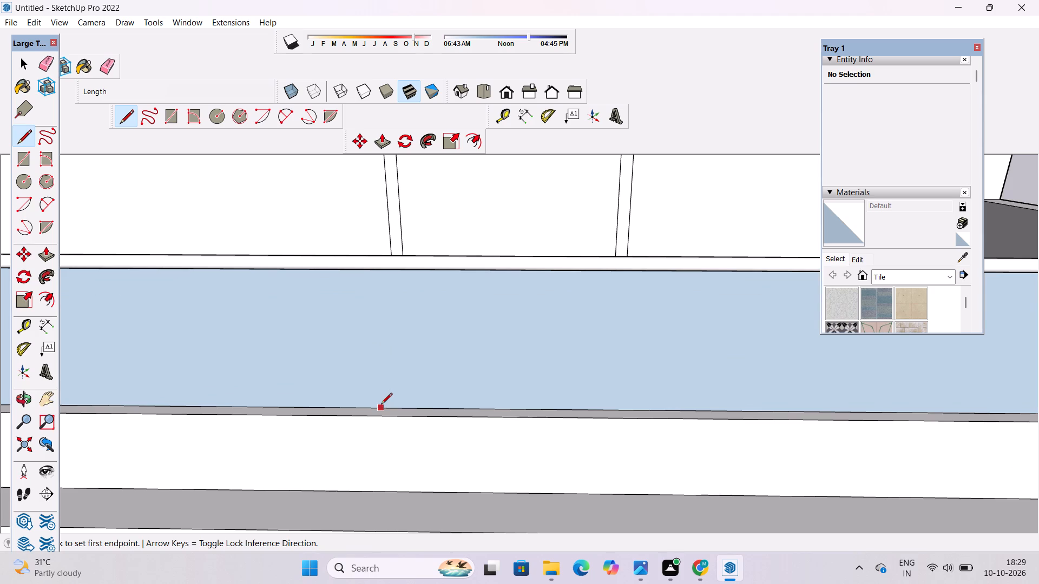
scroll(381, 403, up, 5)
scroll(381, 403, down, 1)
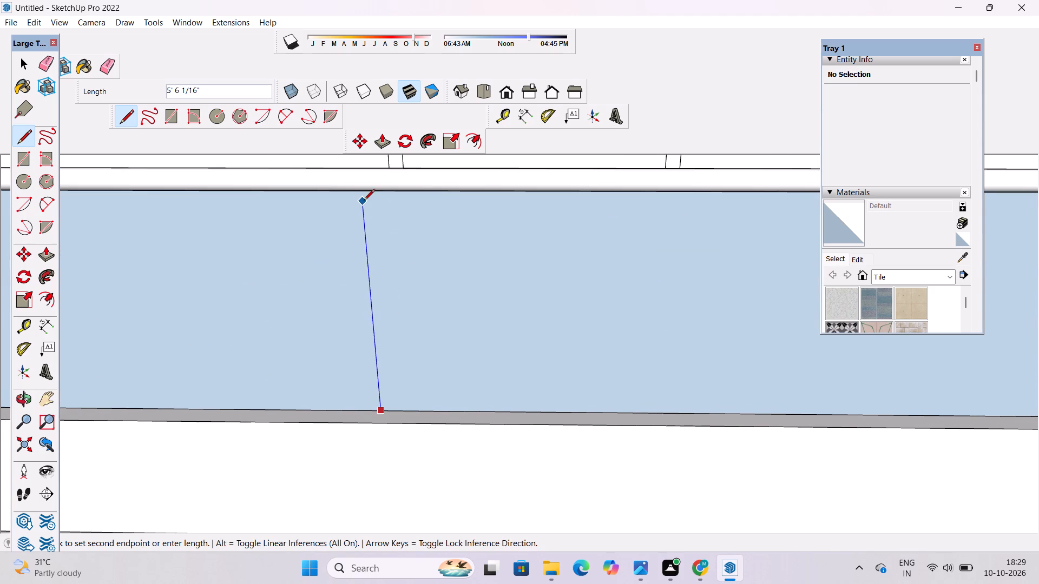
scroll(364, 201, up, 11)
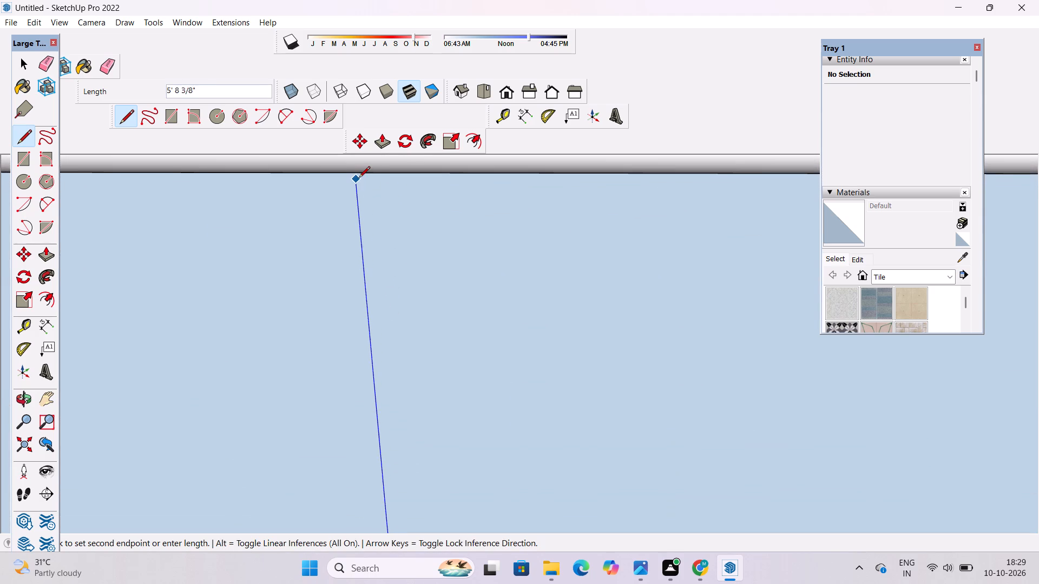
click(357, 175)
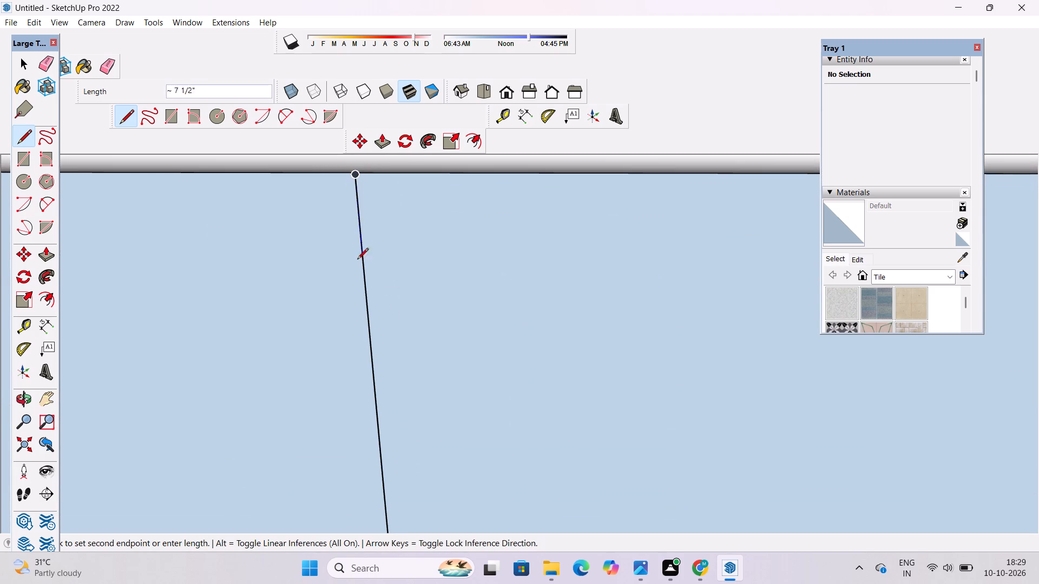
key(space)
Close the gap above the vertical line with a short line up to the underside of the balcony's handrail.
text(o)
drag(387, 315, 384, 225)
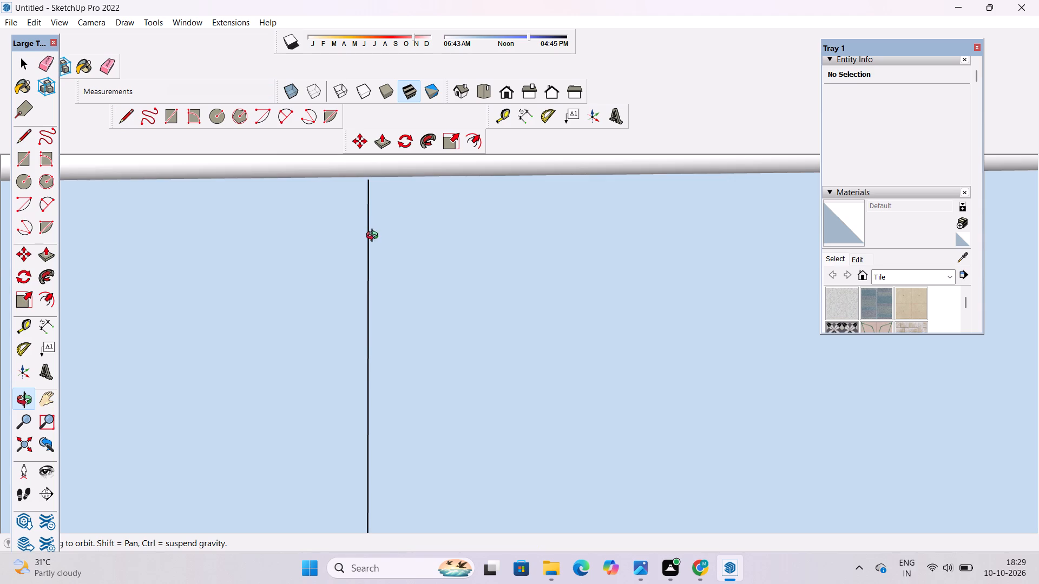
drag(374, 238, 385, 341)
scroll(391, 311, up, 4)
drag(390, 309, 398, 340)
scroll(386, 311, up, 8)
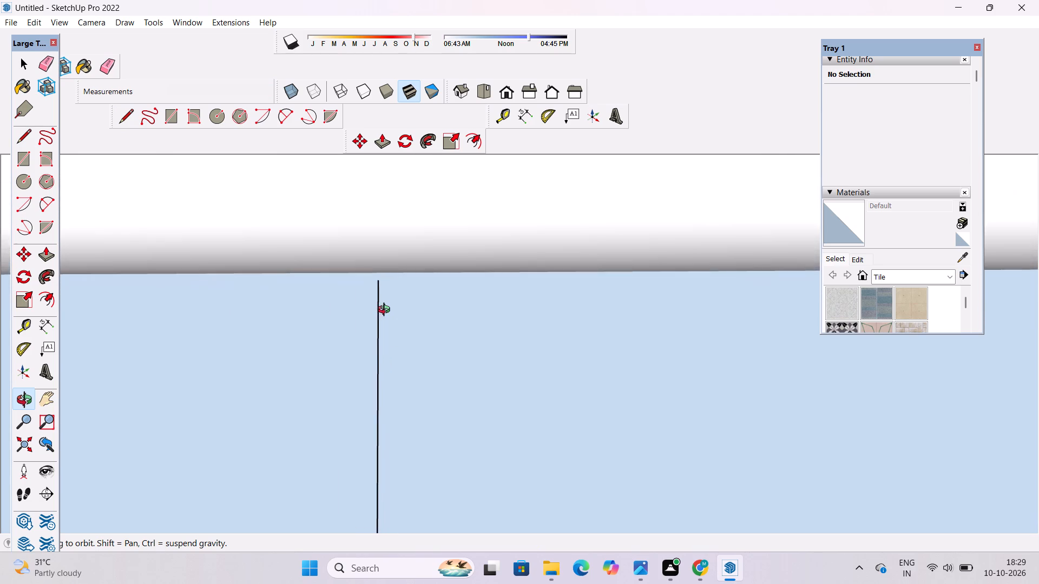
shift+drag(386, 310, 401, 363)
scroll(396, 349, up, 5)
shift+drag(393, 334, 400, 368)
drag(400, 368, 399, 336)
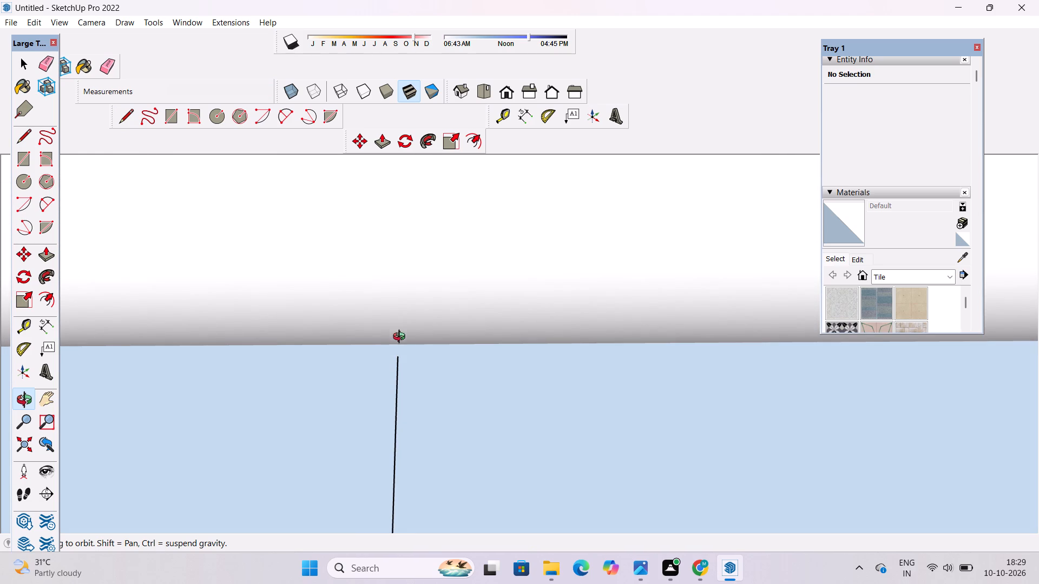
key(l)
scroll(403, 357, up, 3)
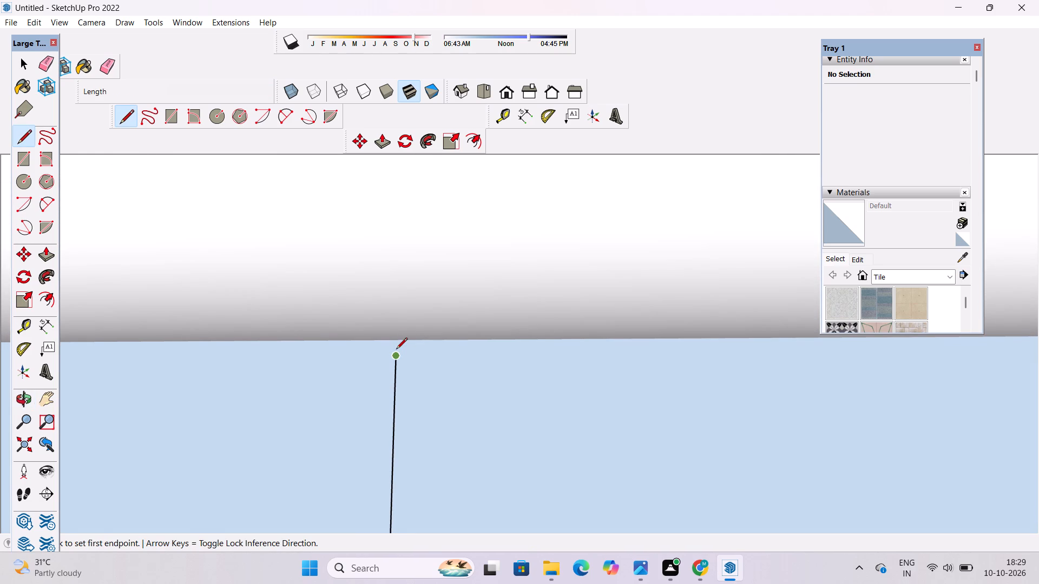
click(396, 357)
click(399, 341)
scroll(332, 315, down, 6)
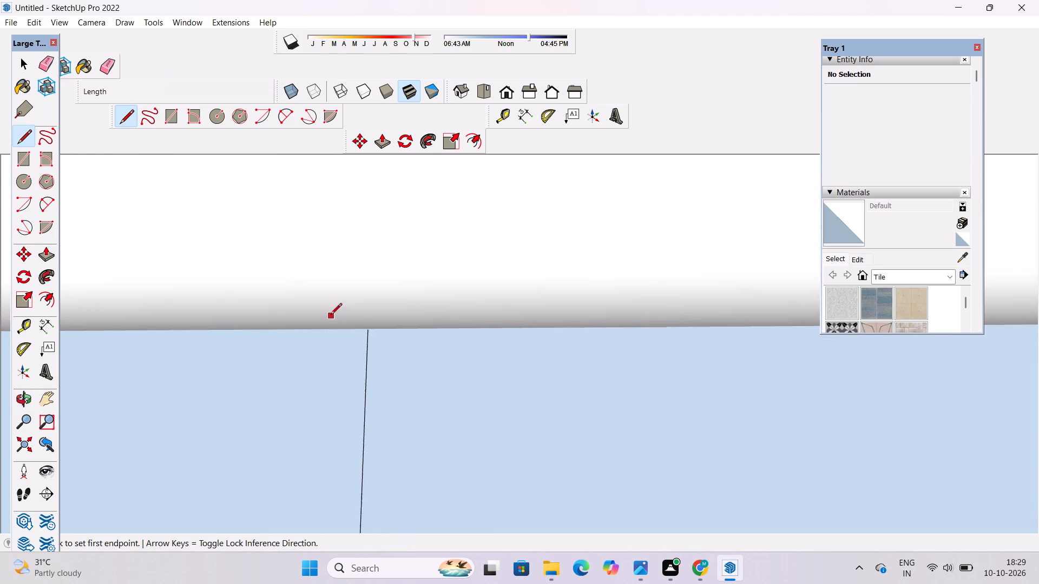
scroll(331, 315, down, 5)
key(space)
Examine the dividing line on the balcony's front panel and the panel's remaining length up to the corner.
key(o)
drag(377, 335, 580, 415)
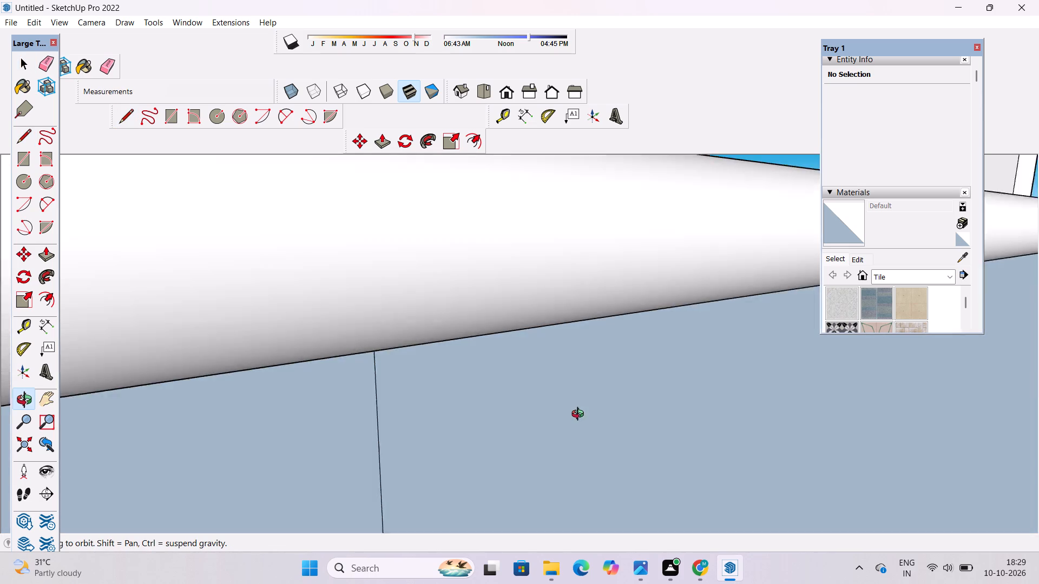
drag(580, 415, 290, 349)
scroll(278, 320, down, 20)
scroll(278, 320, down, 5)
shift+drag(403, 396, 357, 320)
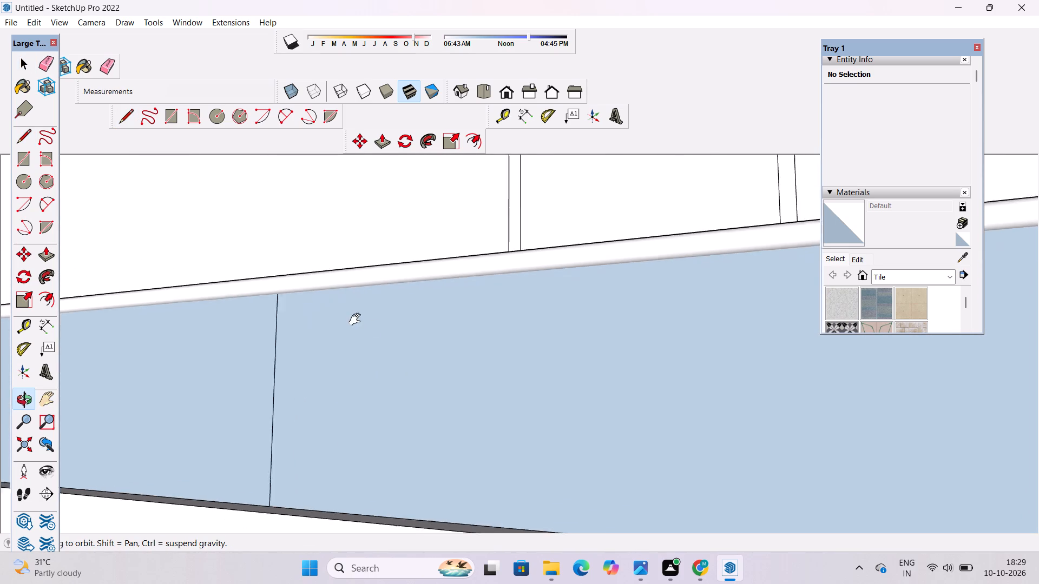
shift+drag(357, 320, 341, 300)
scroll(335, 294, down, 7)
drag(388, 348, 539, 426)
scroll(537, 387, down, 6)
shift+drag(563, 424, 423, 375)
drag(410, 373, 319, 393)
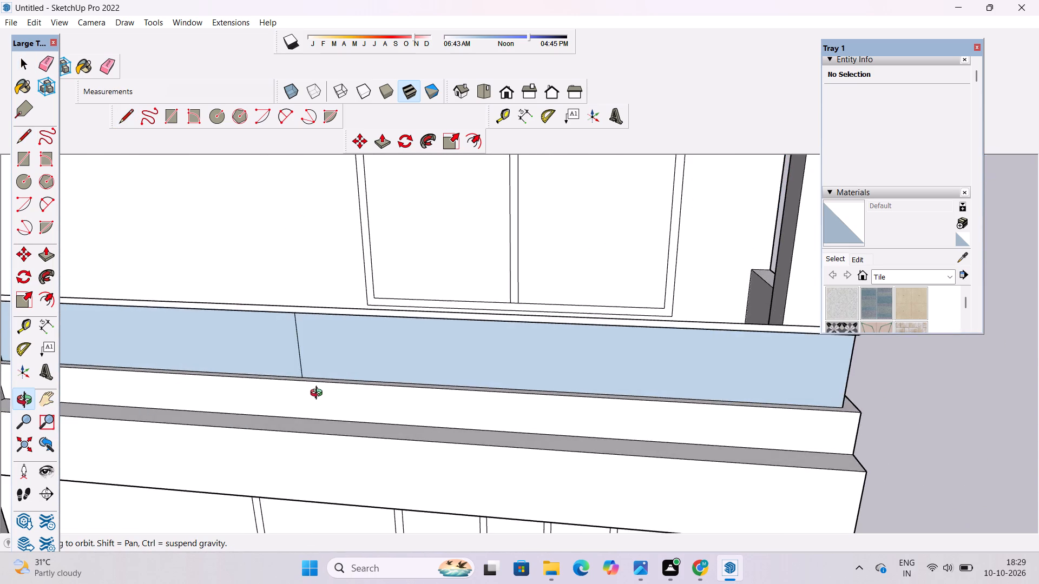
scroll(482, 396, up, 3)
shift+drag(479, 394, 360, 419)
drag(359, 419, 414, 442)
drag(418, 442, 423, 426)
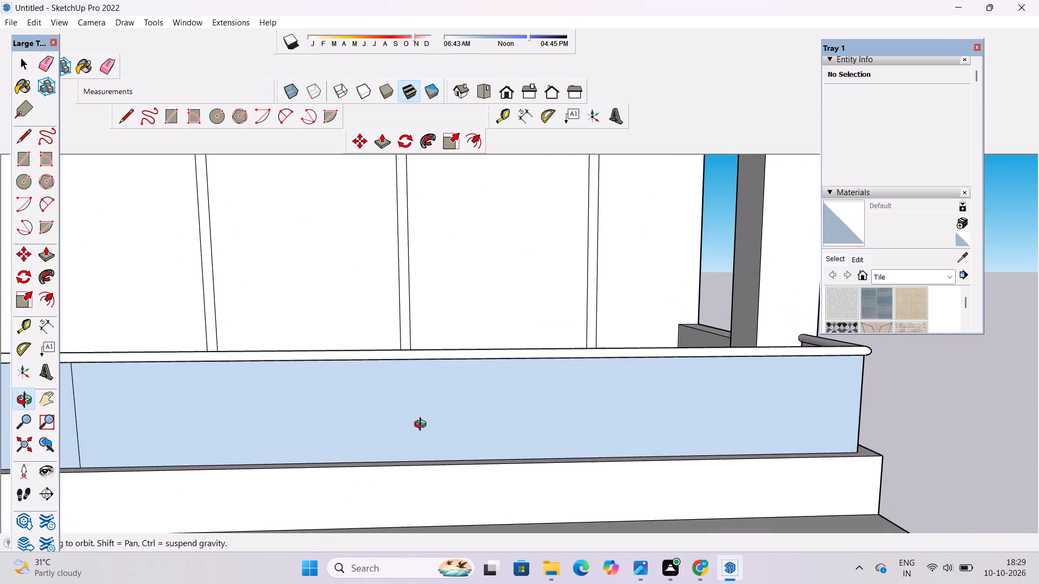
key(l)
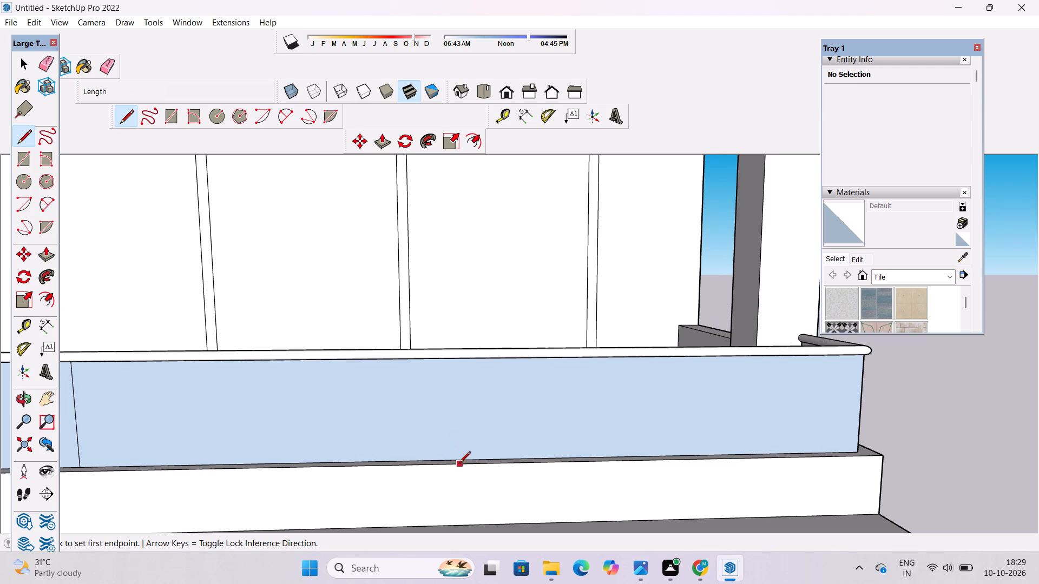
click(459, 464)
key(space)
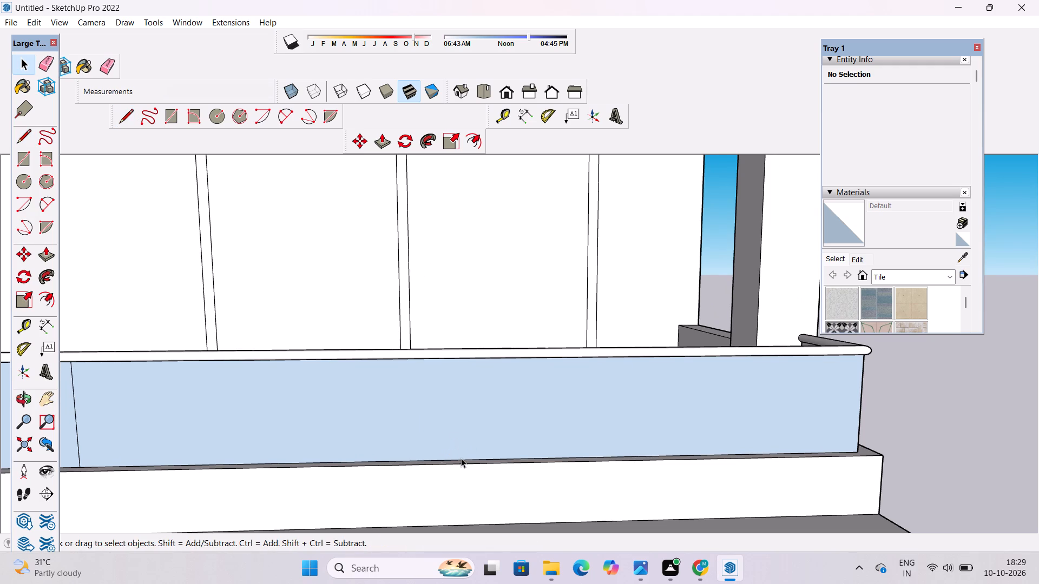
Copy the two-part vertical dividing line 24' along the first-floor balcony's blue front panel towards the outer corner.
scroll(320, 383, down, 3)
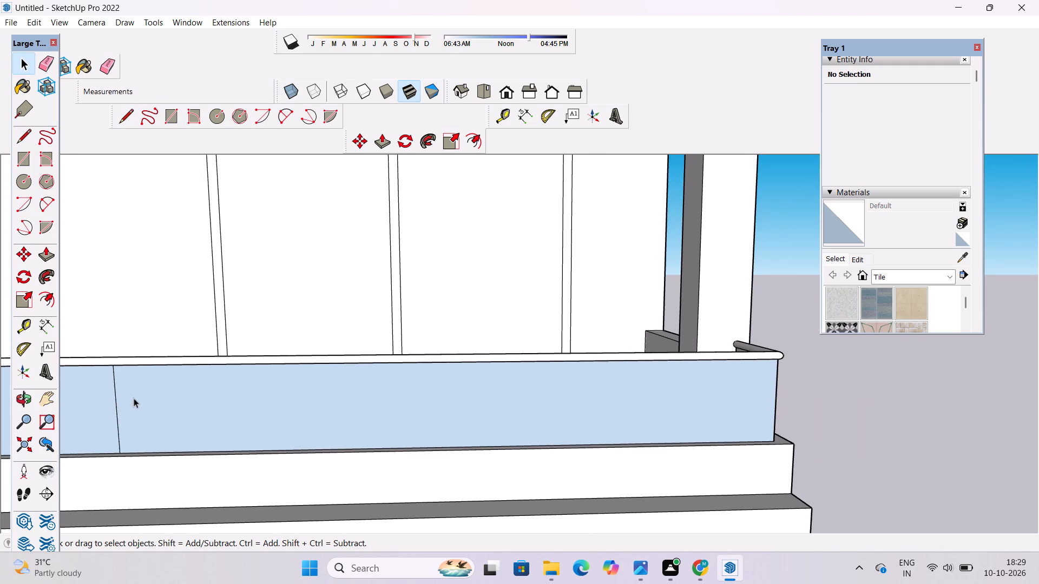
click(134, 398)
scroll(134, 370, up, 20)
scroll(134, 370, up, 1)
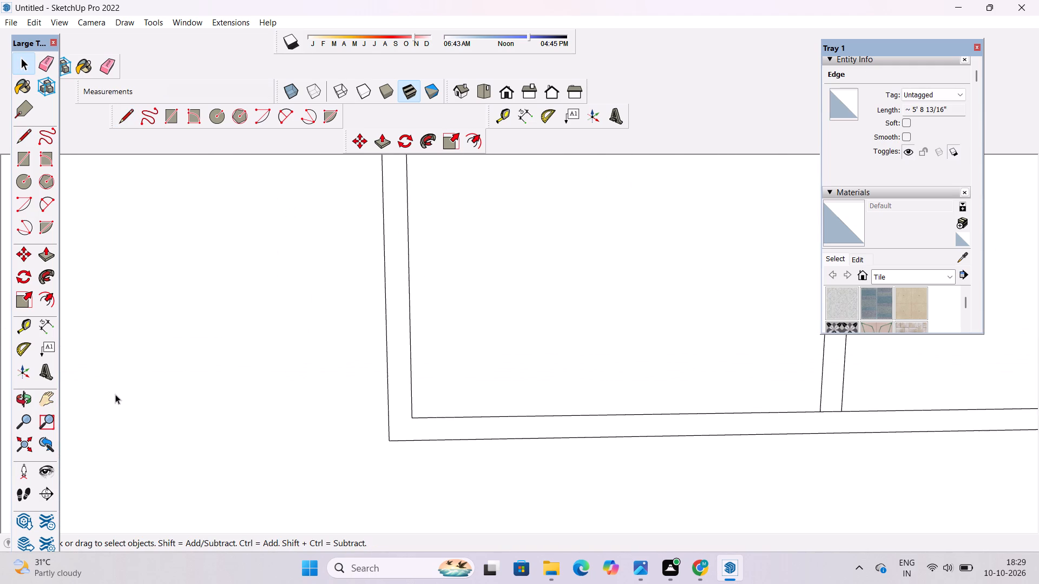
scroll(186, 216, down, 4)
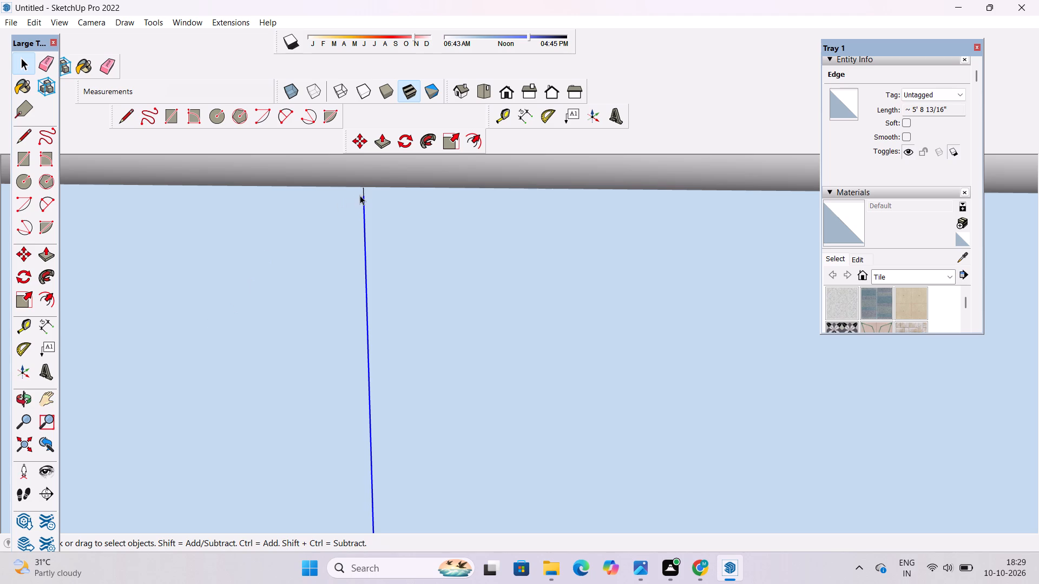
ctrl+click(363, 193)
ctrl+scroll(238, 205, down, 17)
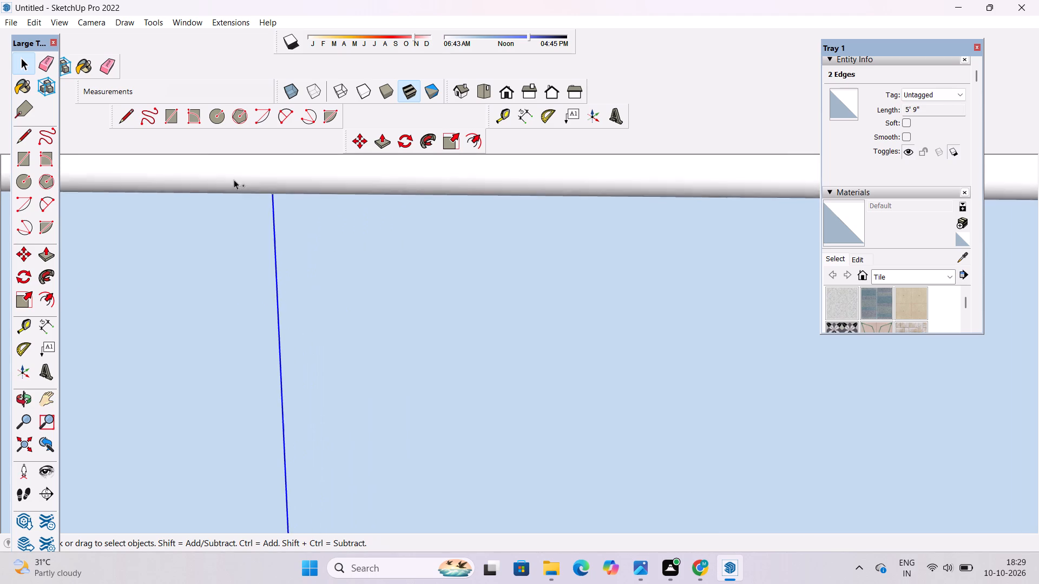
ctrl+scroll(234, 180, down, 15)
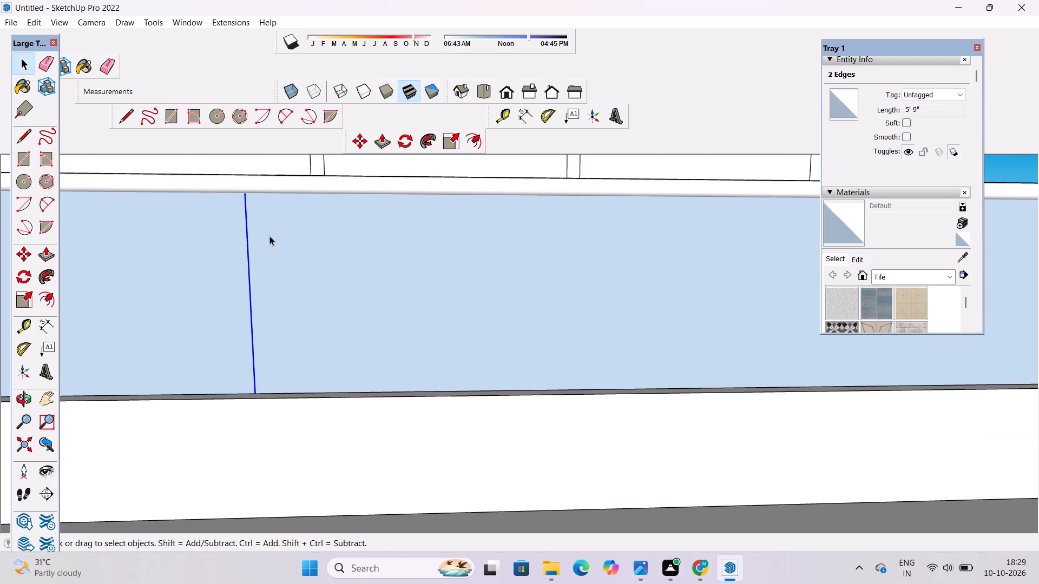
key(m)
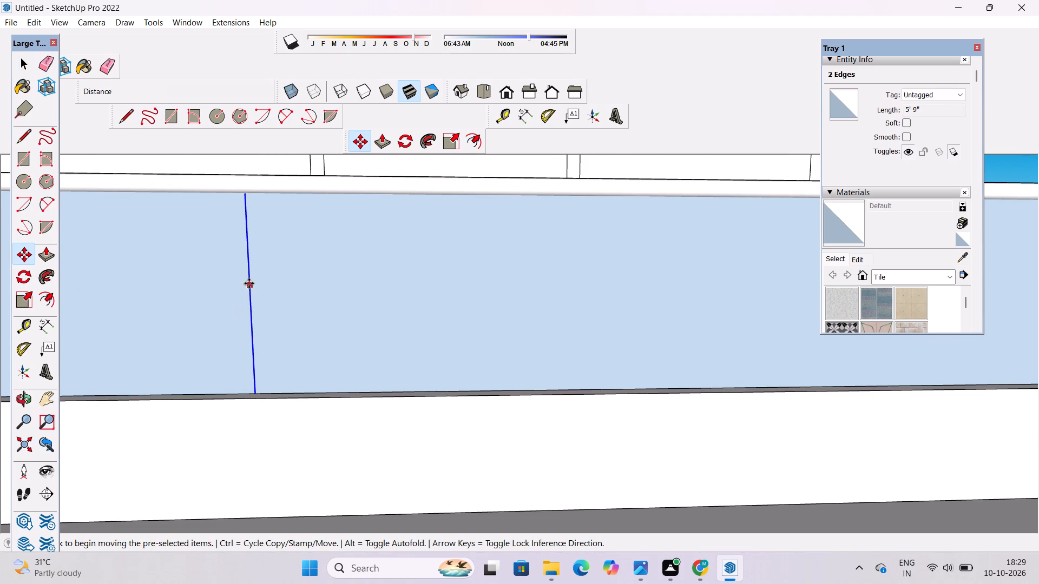
click(252, 296)
scroll(252, 296, down, 10)
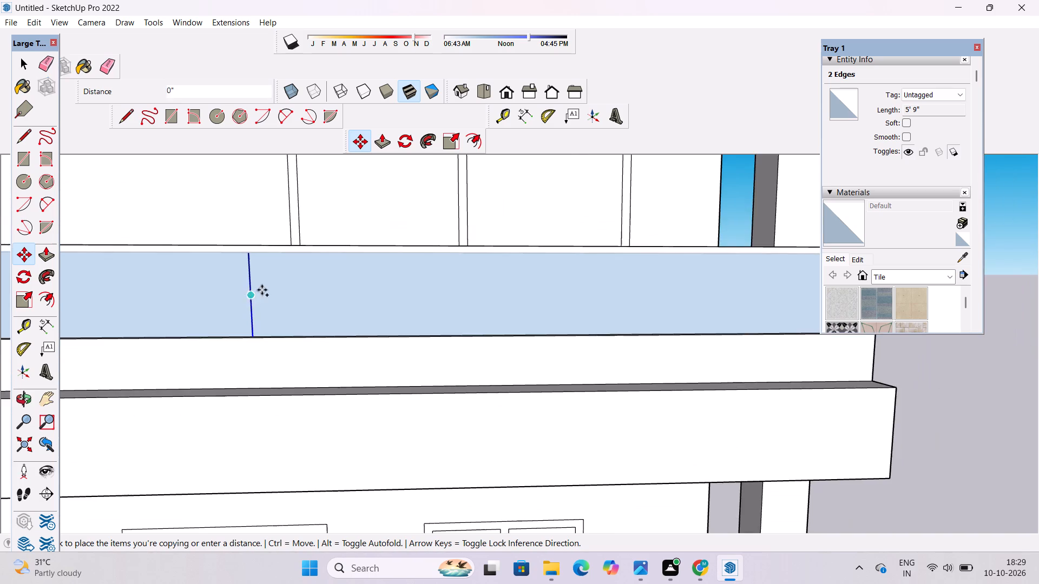
scroll(306, 290, down, 4)
scroll(514, 291, up, 6)
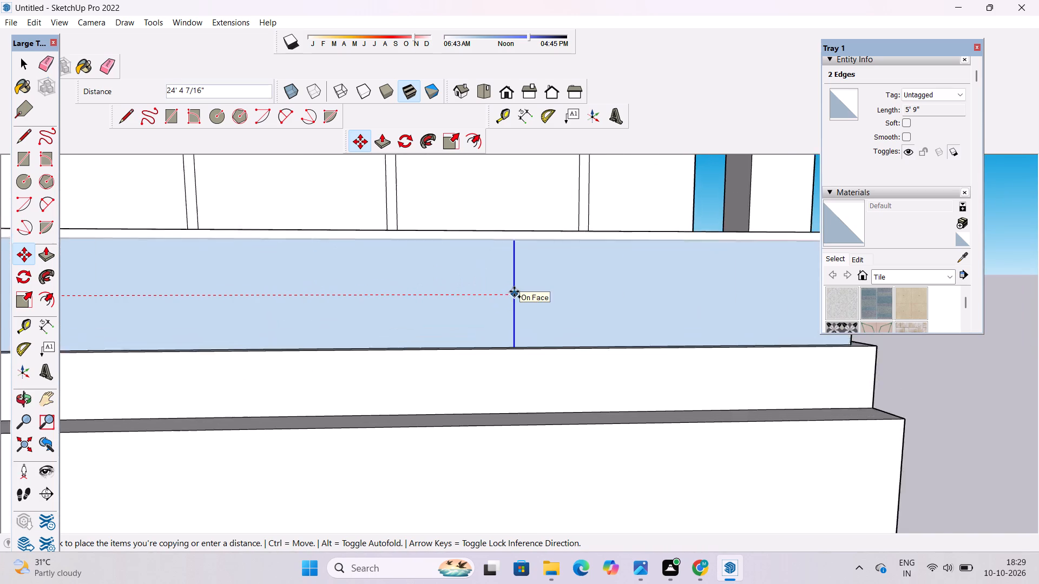
scroll(514, 291, up, 1)
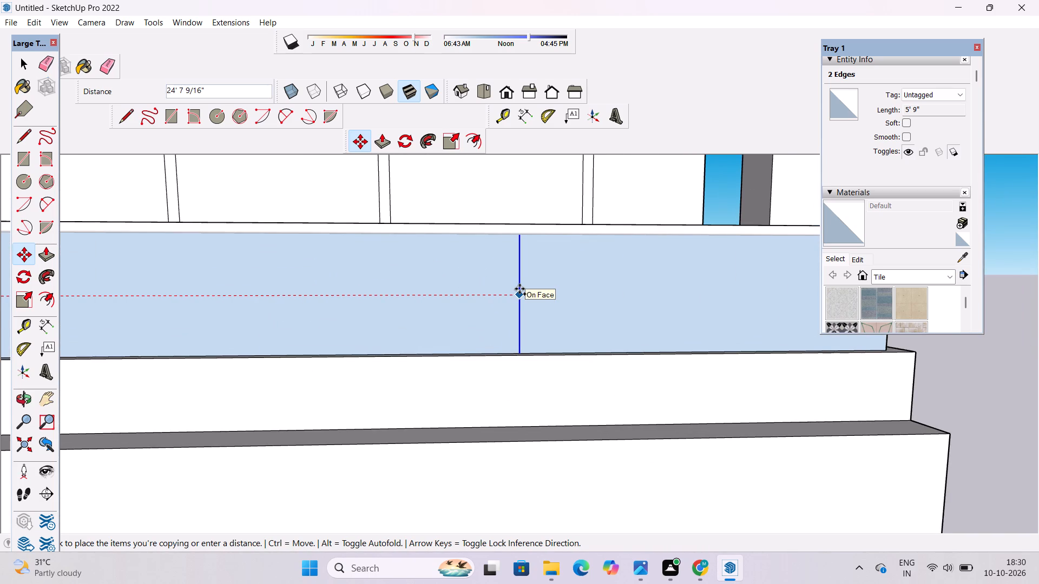
text(24)
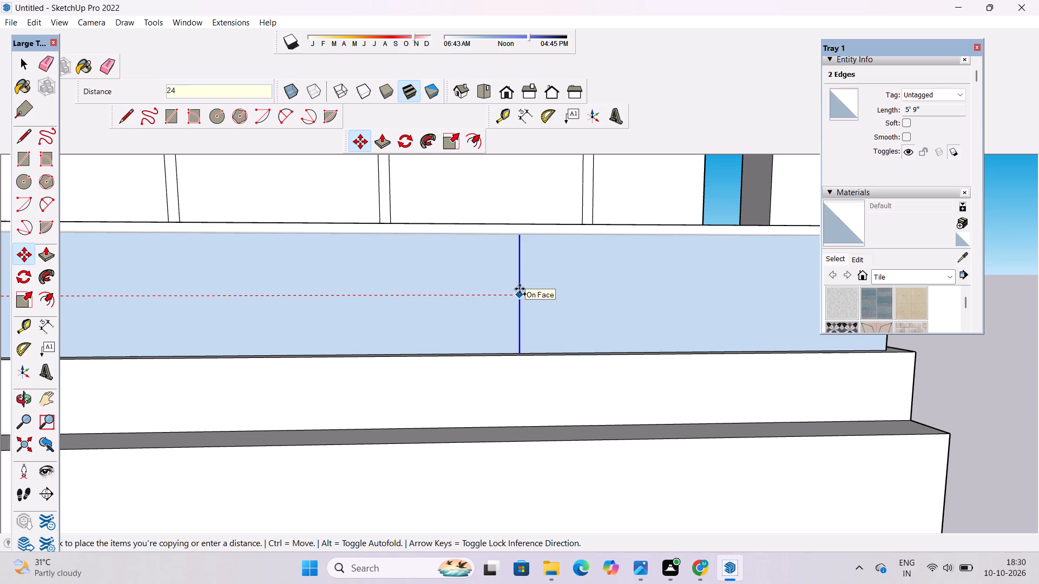
key(apostrophe)
key(Return)
scroll(501, 379, down, 14)
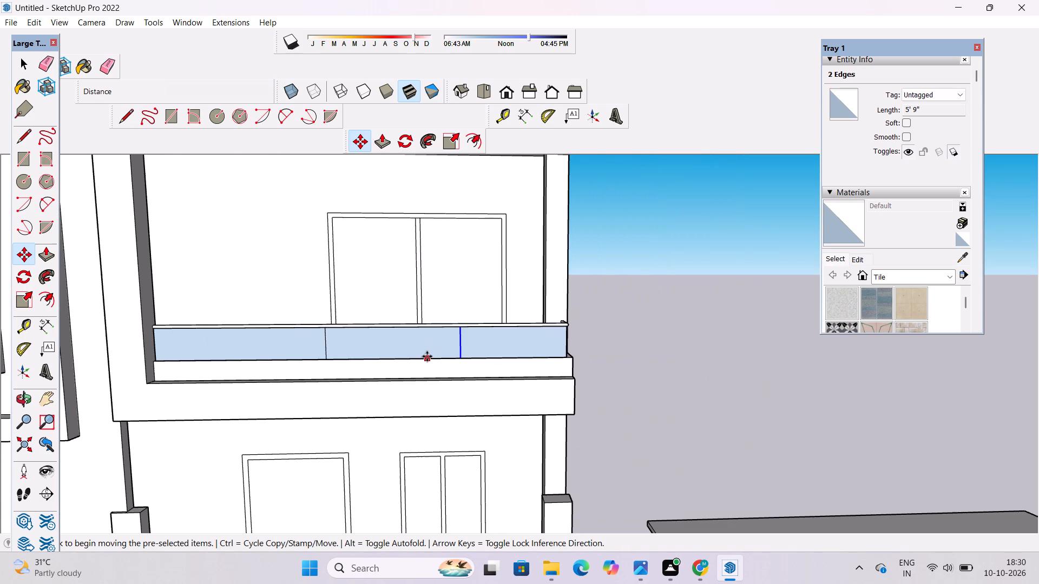
key(space)
Examine the divided balcony panel and the house front from several angles, ending beneath the first-floor balcony.
scroll(495, 371, up, 4)
key(o)
scroll(495, 371, down, 4)
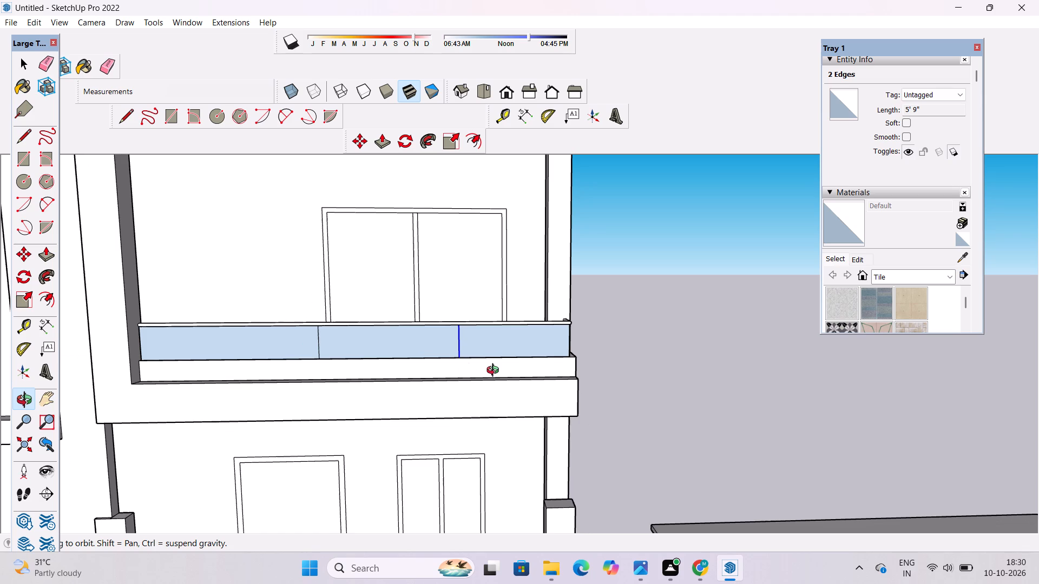
shift+drag(390, 379, 404, 389)
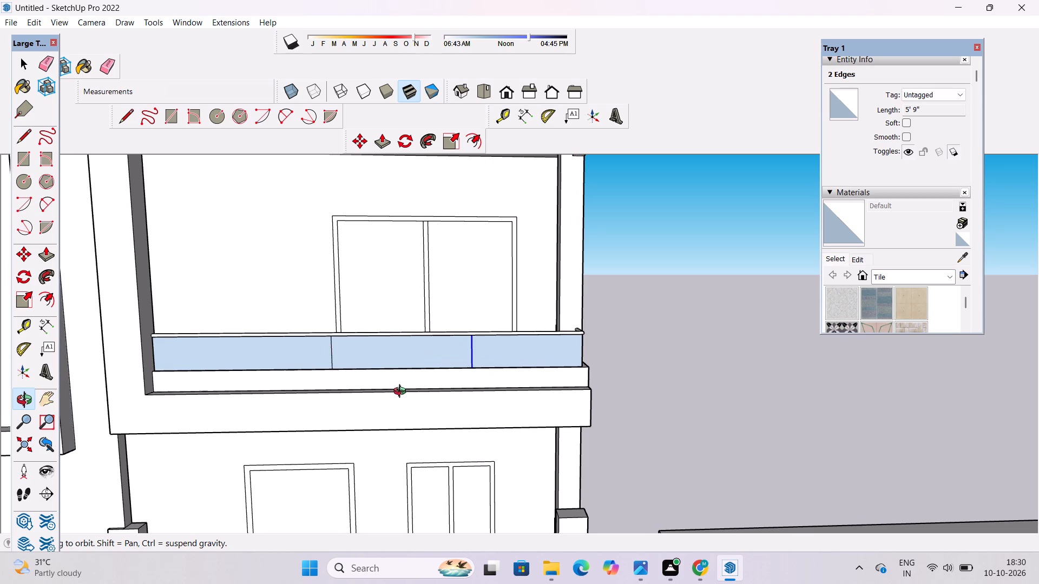
scroll(403, 395, up, 4)
drag(438, 416, 390, 372)
scroll(382, 361, down, 4)
shift+drag(382, 359, 415, 411)
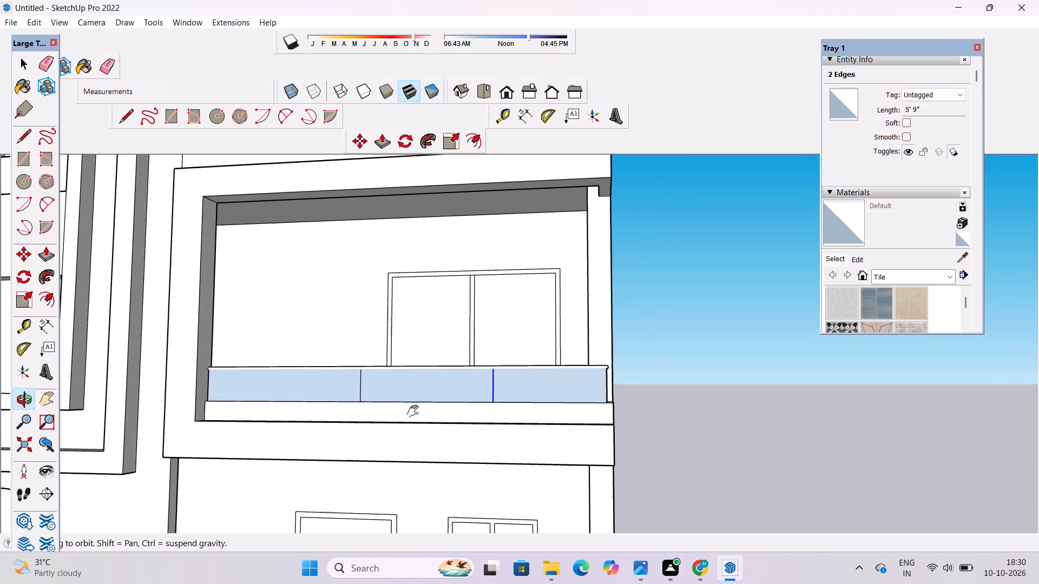
drag(414, 413, 291, 462)
drag(328, 418, 489, 447)
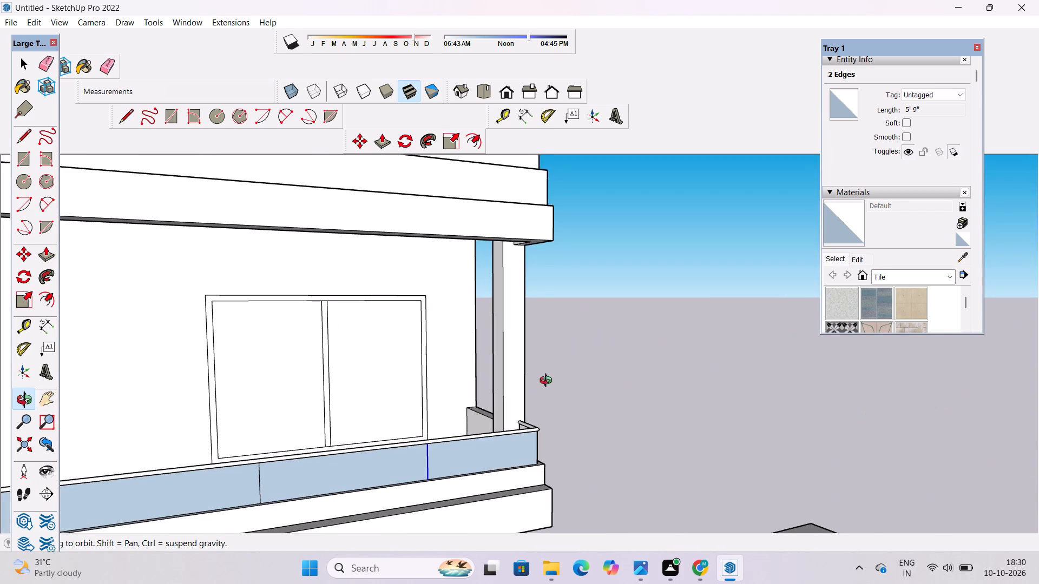
scroll(548, 382, down, 4)
drag(545, 402, 502, 460)
drag(450, 466, 439, 409)
scroll(505, 369, down, 2)
drag(505, 368, 484, 386)
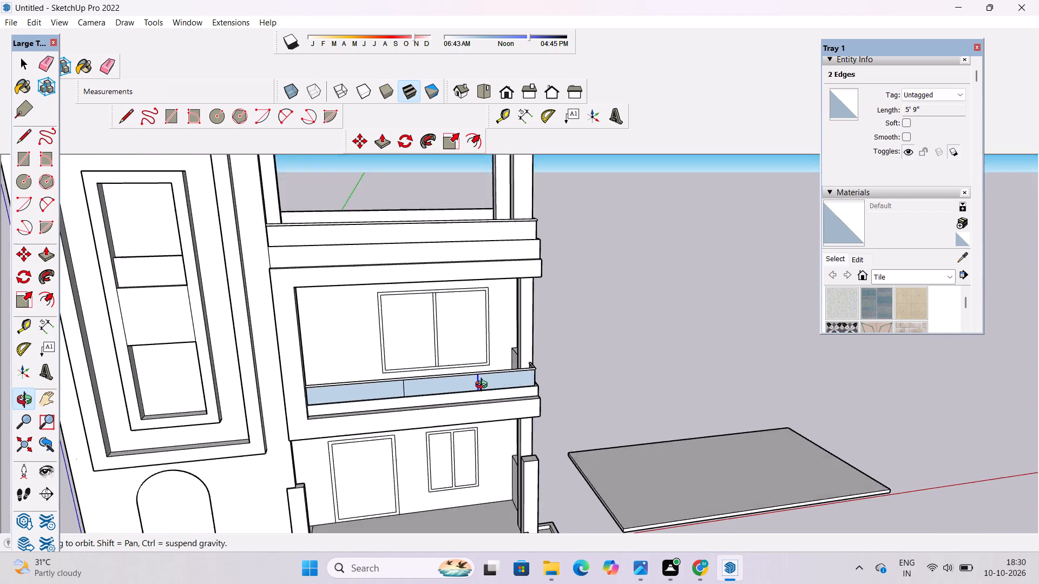
drag(484, 386, 445, 401)
scroll(425, 401, up, 1)
shift+drag(426, 388, 439, 419)
shift+scroll(439, 420, down, 2)
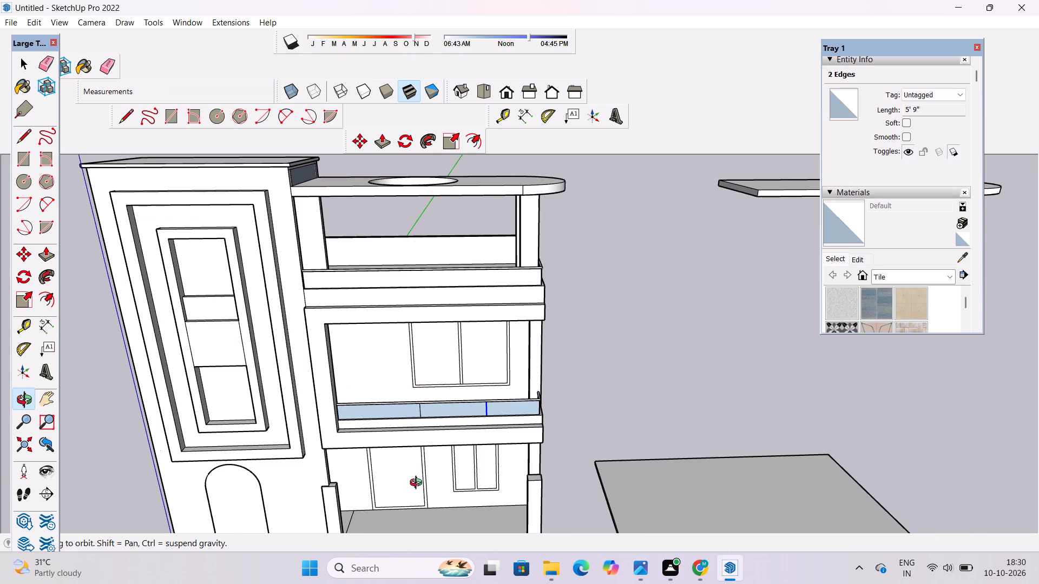
drag(422, 495, 413, 389)
drag(429, 497, 423, 393)
shift+drag(426, 455, 423, 333)
Erase the extra edge running along the front of the first-floor balcony slab's underside.
scroll(427, 321, up, 7)
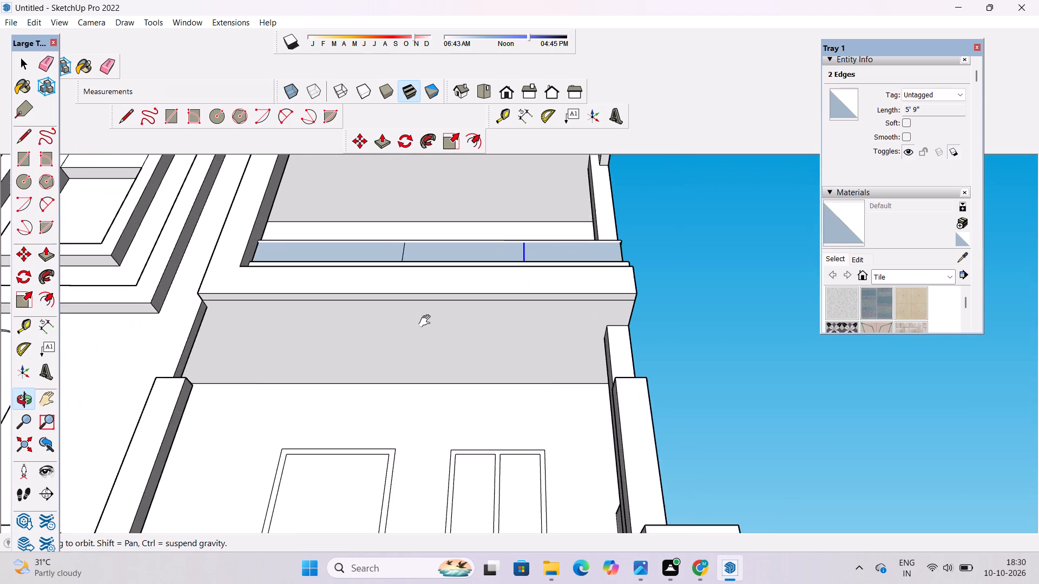
shift+drag(430, 330, 488, 361)
shift+drag(451, 361, 389, 388)
shift+scroll(389, 391, up, 2)
shift+drag(384, 393, 430, 396)
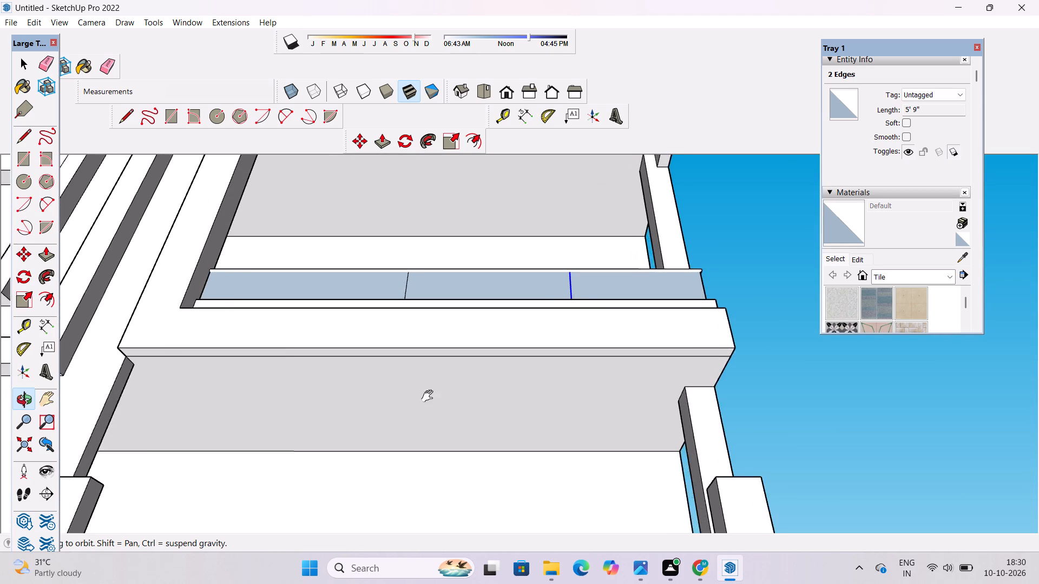
shift+drag(430, 396, 439, 393)
scroll(375, 396, up, 3)
shift+drag(370, 393, 408, 414)
click(406, 410)
key(e)
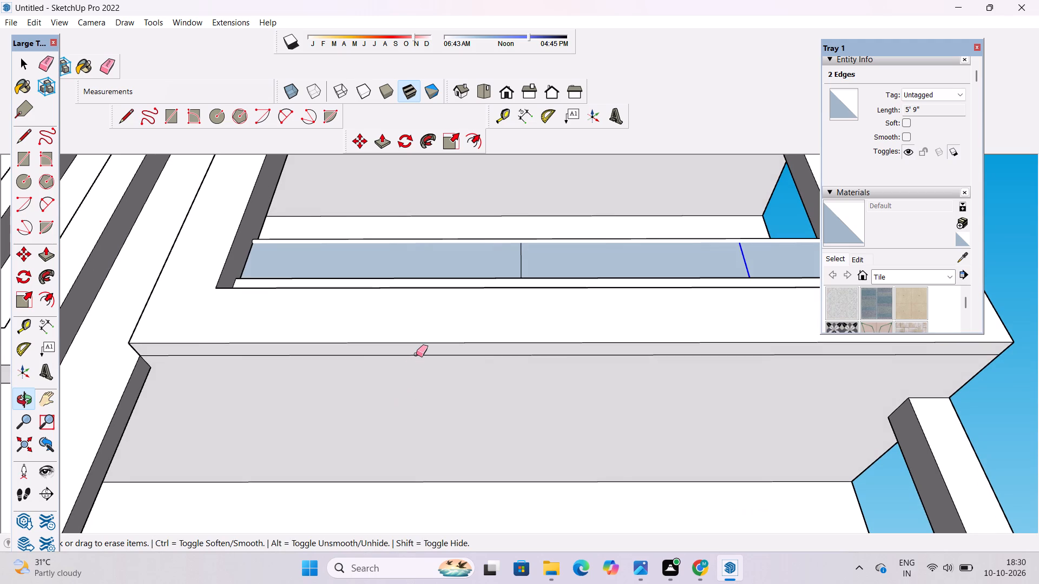
drag(416, 354, 418, 361)
scroll(282, 388, down, 5)
key(space)
Examine the underside of the first-floor balcony slab above the veranda.
text(o)
shift+drag(280, 414, 284, 419)
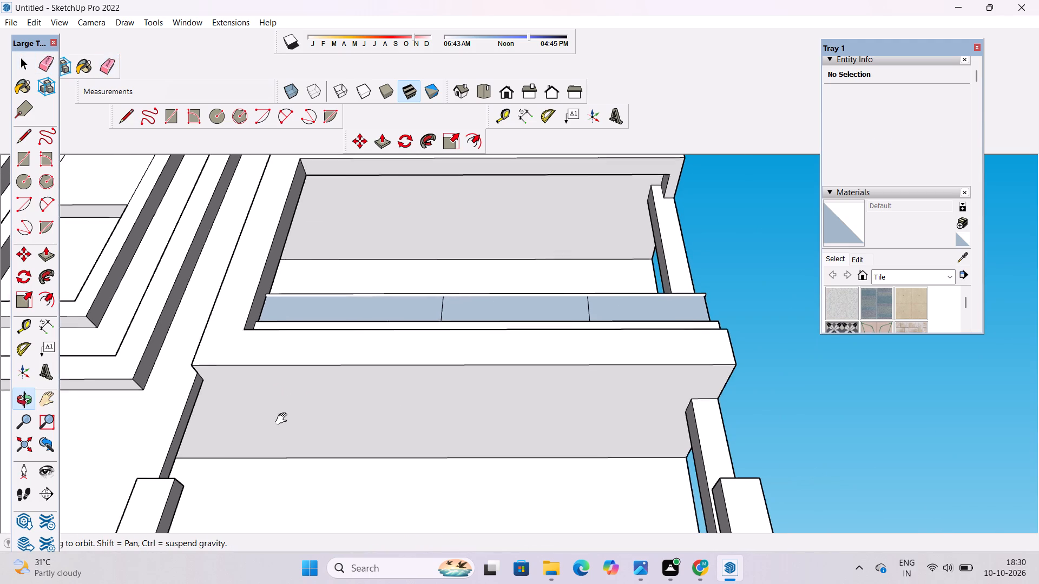
shift+drag(284, 419, 284, 420)
shift+drag(284, 420, 289, 404)
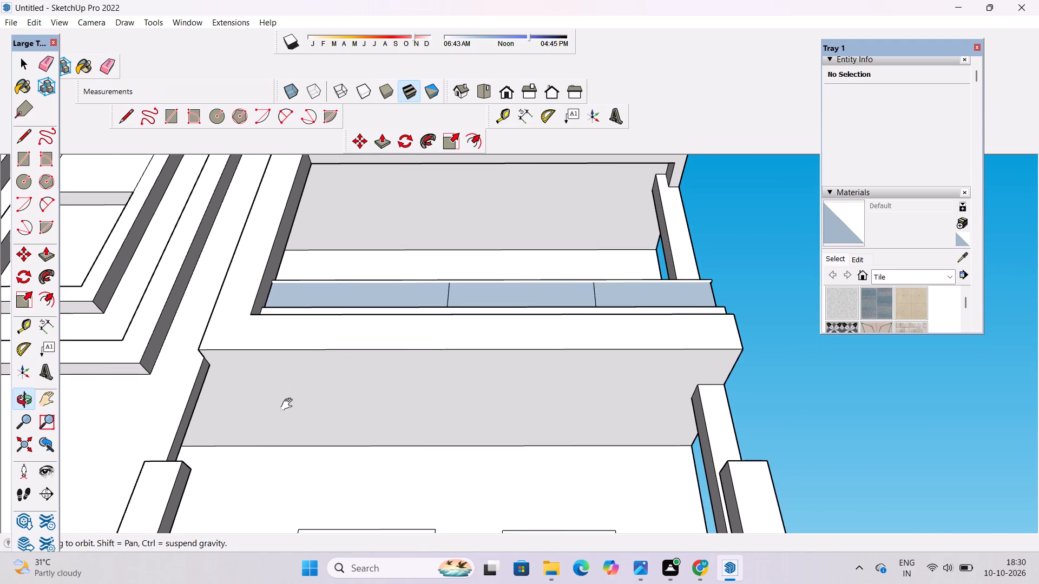
shift+drag(289, 404, 289, 397)
shift+drag(286, 397, 294, 409)
shift+scroll(294, 409, up, 2)
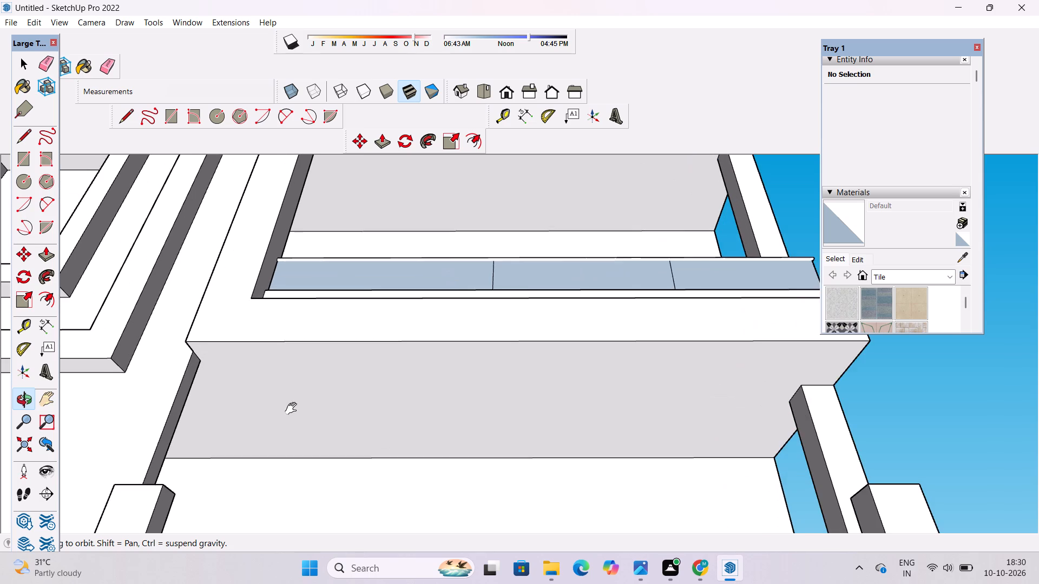
shift+drag(293, 409, 292, 423)
shift+drag(292, 423, 292, 405)
shift+scroll(292, 402, up, 3)
scroll(325, 384, down, 6)
drag(401, 385, 394, 384)
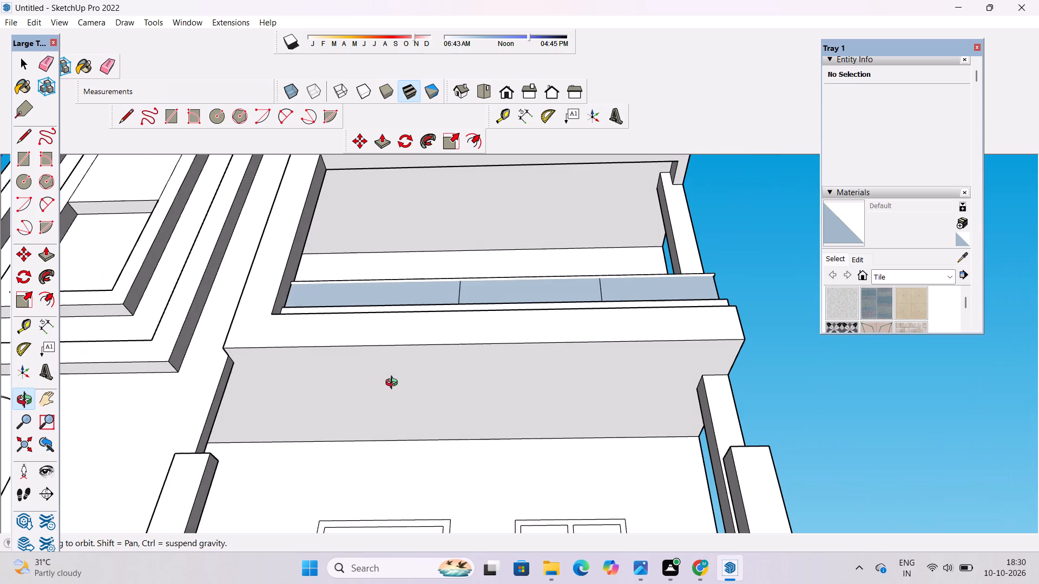
scroll(350, 393, up, 2)
shift+drag(348, 393, 361, 414)
drag(361, 414, 365, 404)
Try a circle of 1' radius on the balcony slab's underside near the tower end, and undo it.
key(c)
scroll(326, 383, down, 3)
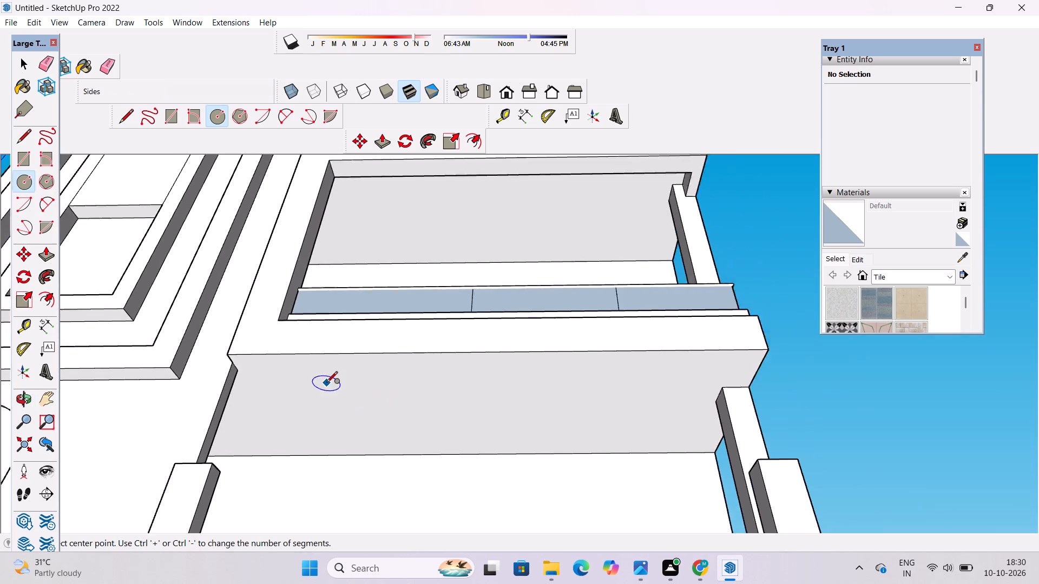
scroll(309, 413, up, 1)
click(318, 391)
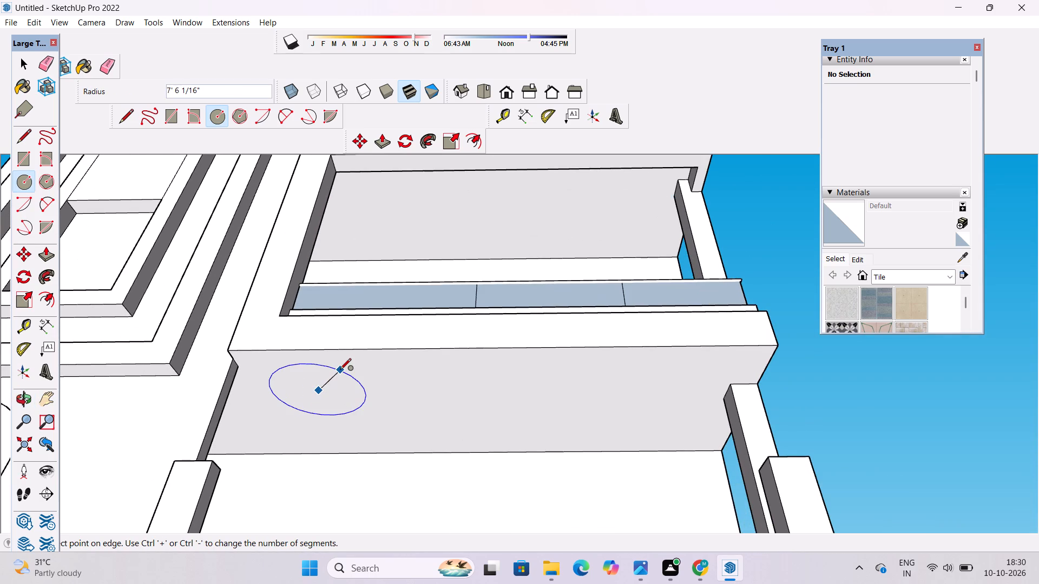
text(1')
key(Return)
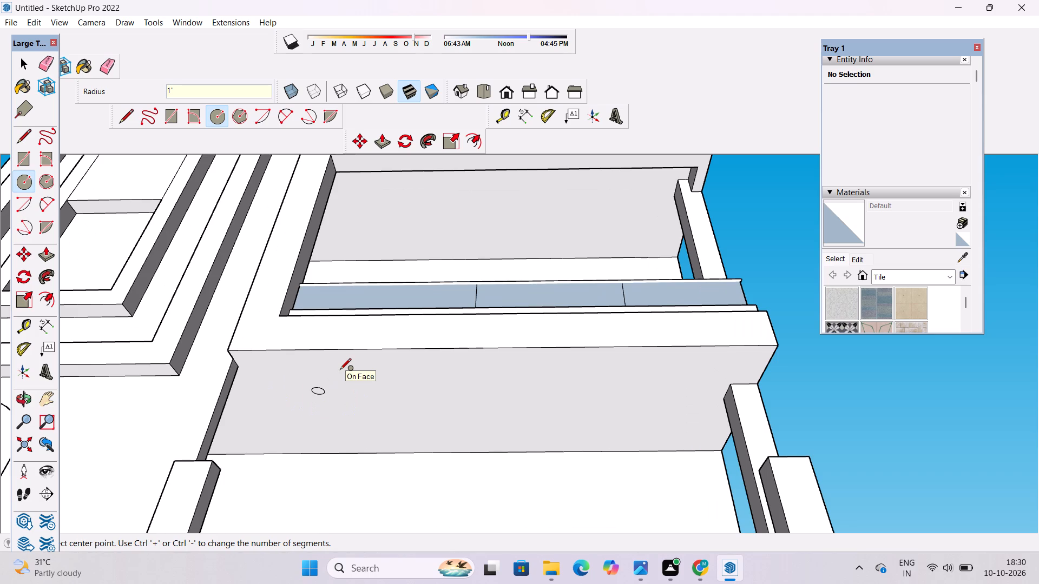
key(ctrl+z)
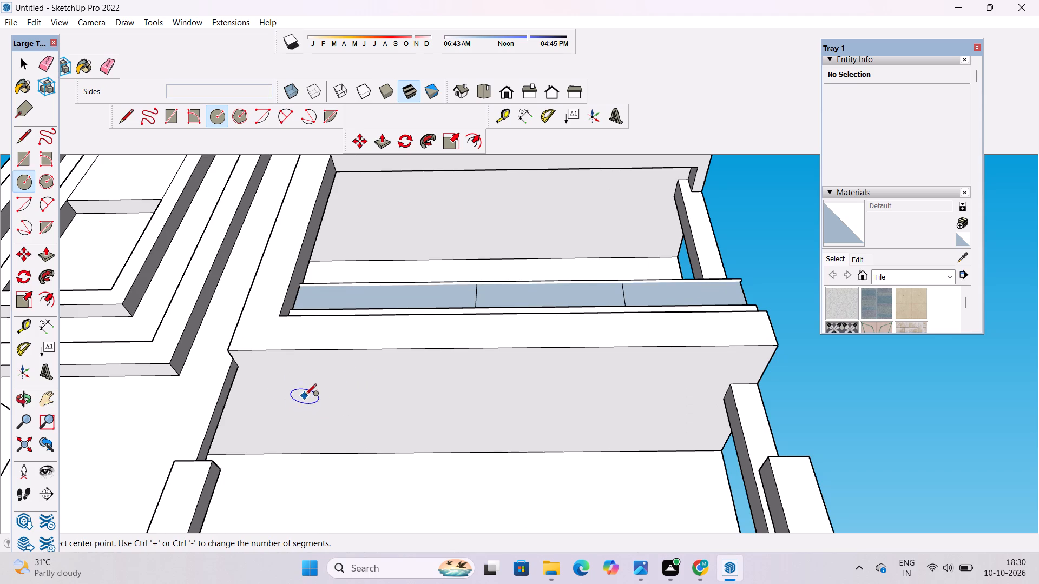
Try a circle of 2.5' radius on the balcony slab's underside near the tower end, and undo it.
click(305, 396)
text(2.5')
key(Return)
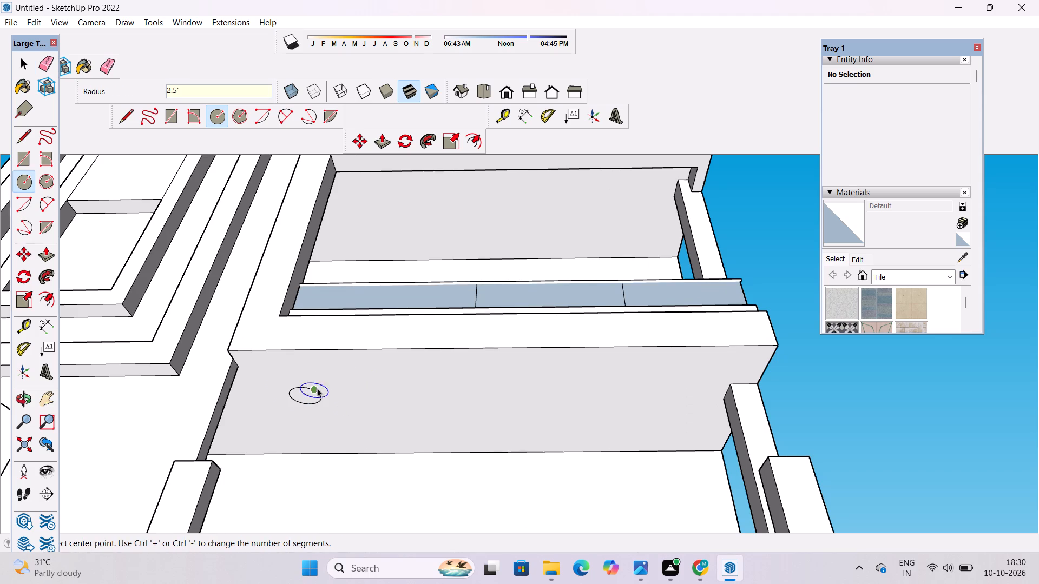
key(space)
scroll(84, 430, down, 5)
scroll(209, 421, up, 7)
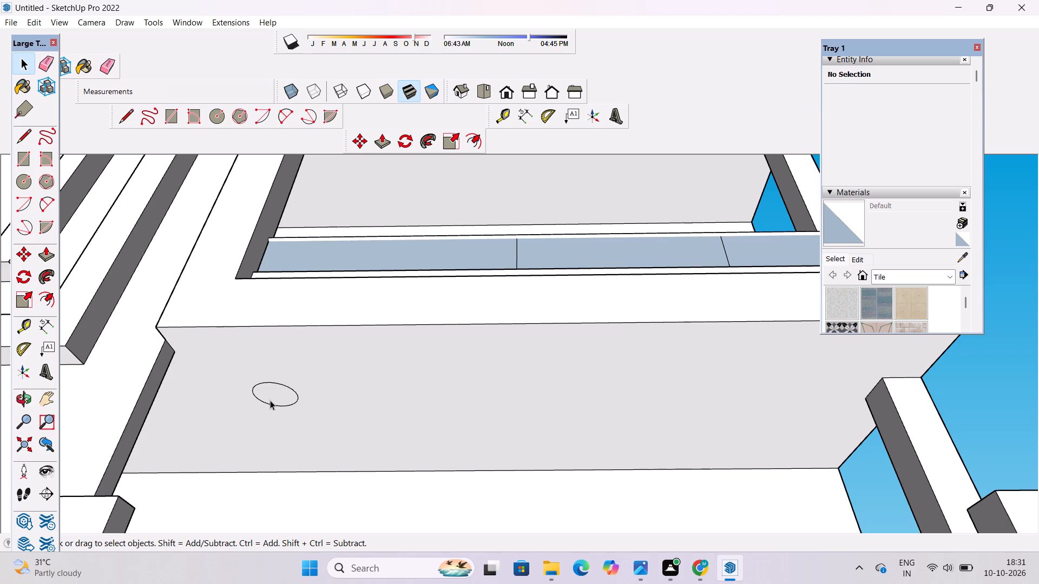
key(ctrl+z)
Draw a circle of 2' radius on the balcony slab's underside near the tower end.
key(c)
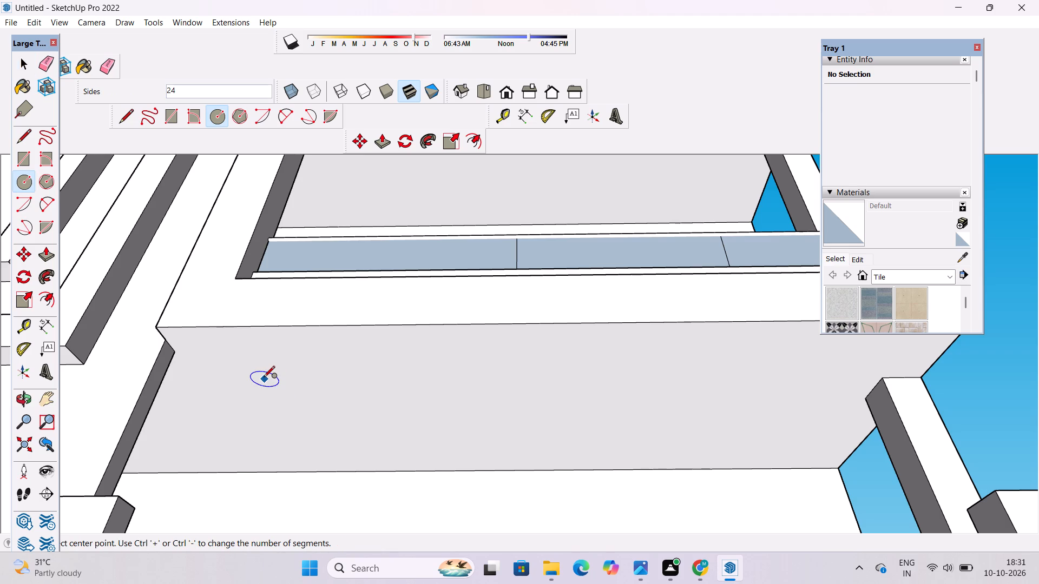
click(264, 378)
text(2')
key(Return)
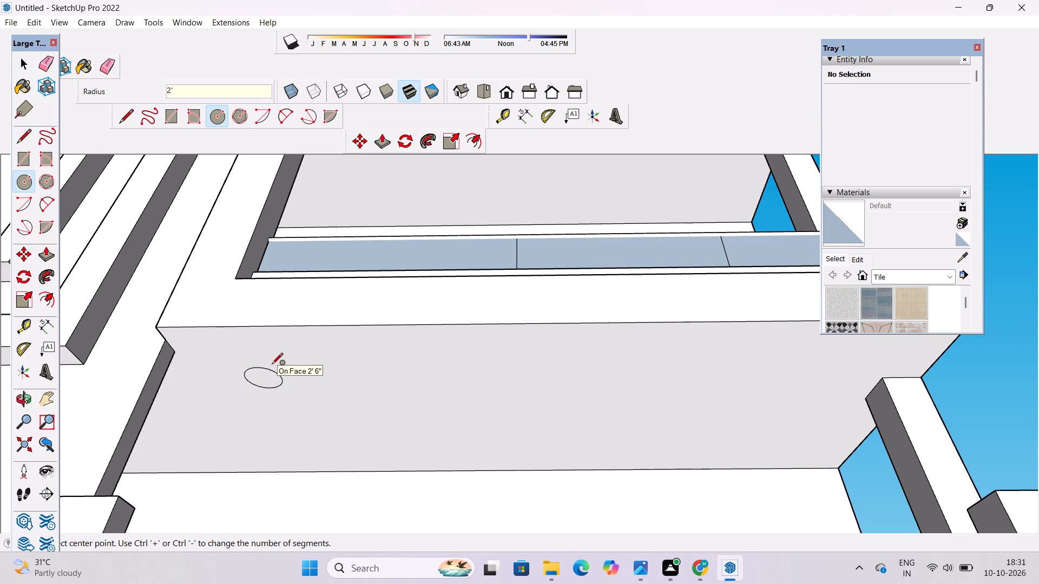
key(space)
Copy the 2' radius circle along the balcony slab's underside twice at 24' spacing, making a row of three.
scroll(243, 384, down, 2)
double_click(260, 376)
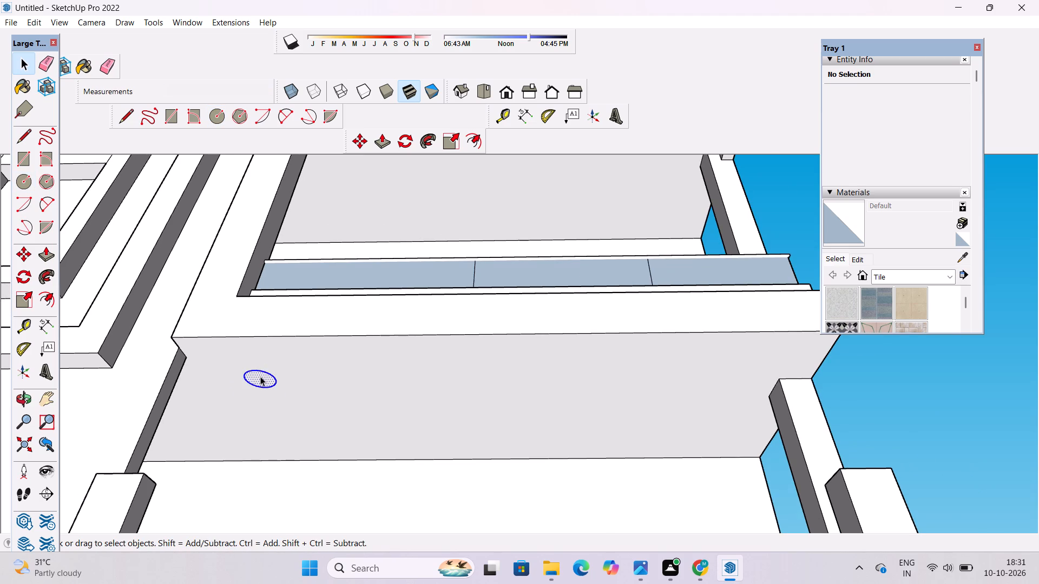
key(m)
click(247, 382)
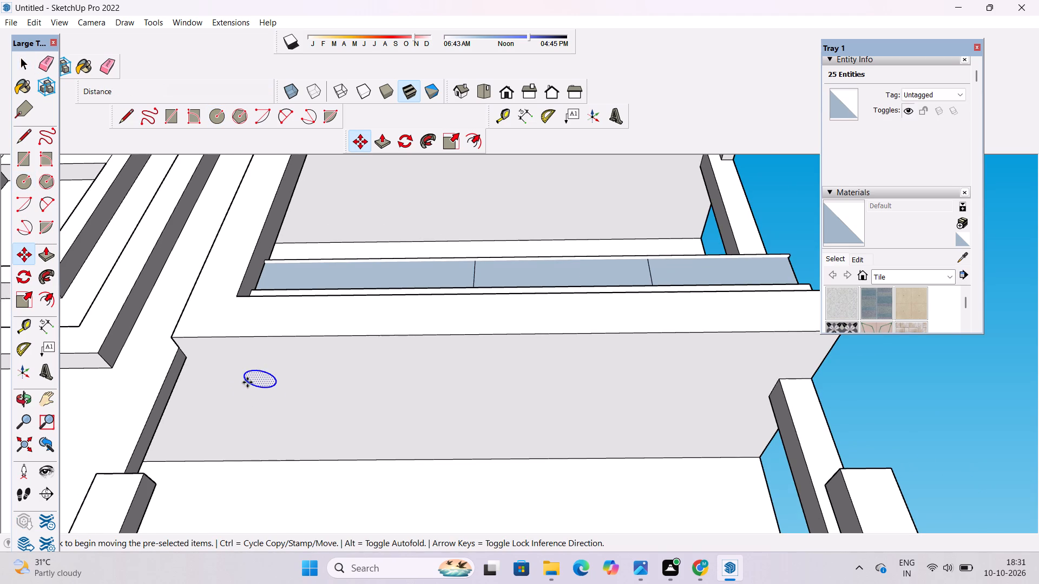
scroll(280, 376, down, 2)
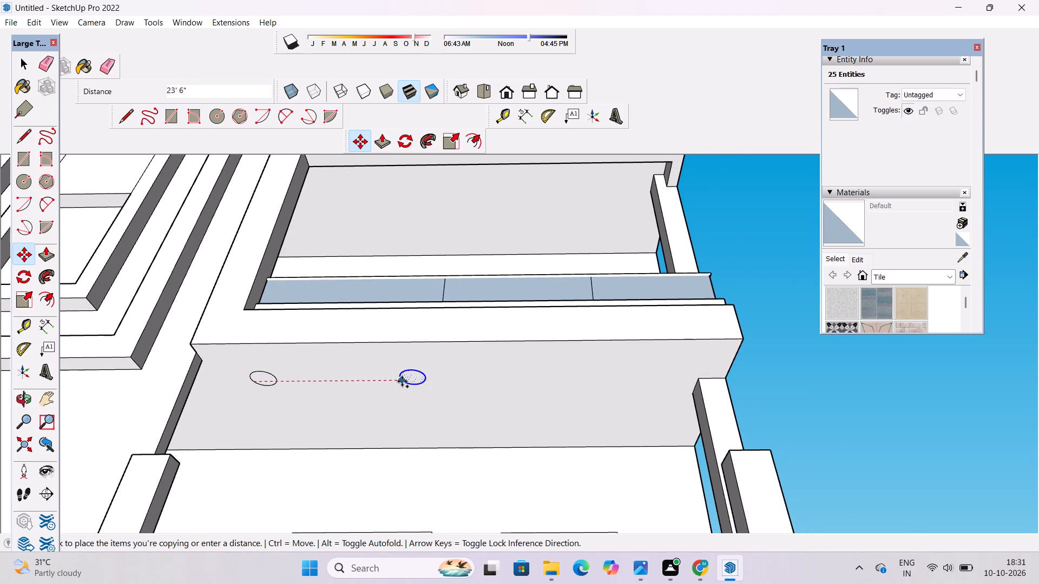
text(24')
key(Return)
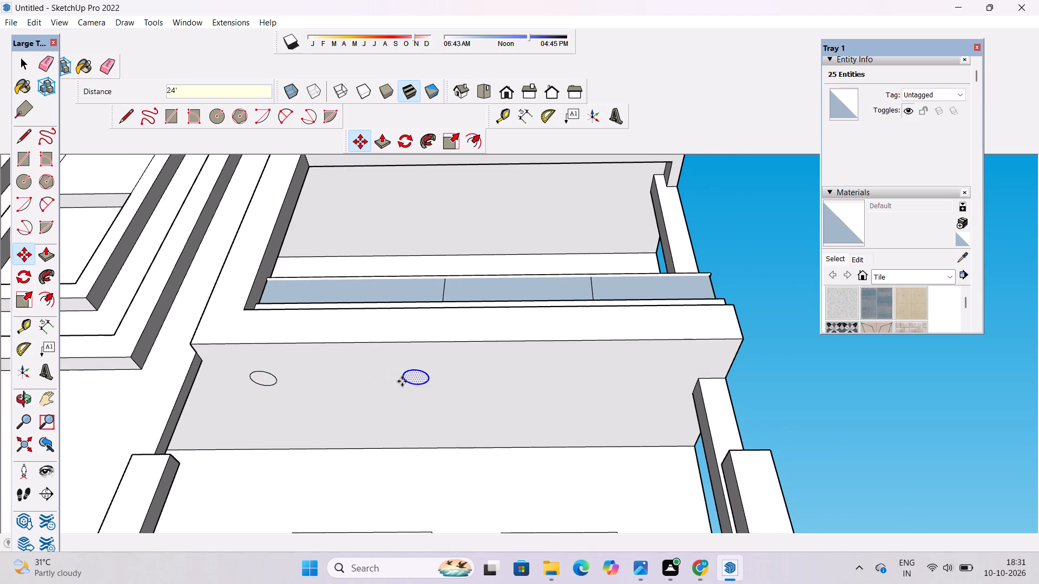
text(*2)
key(Return)
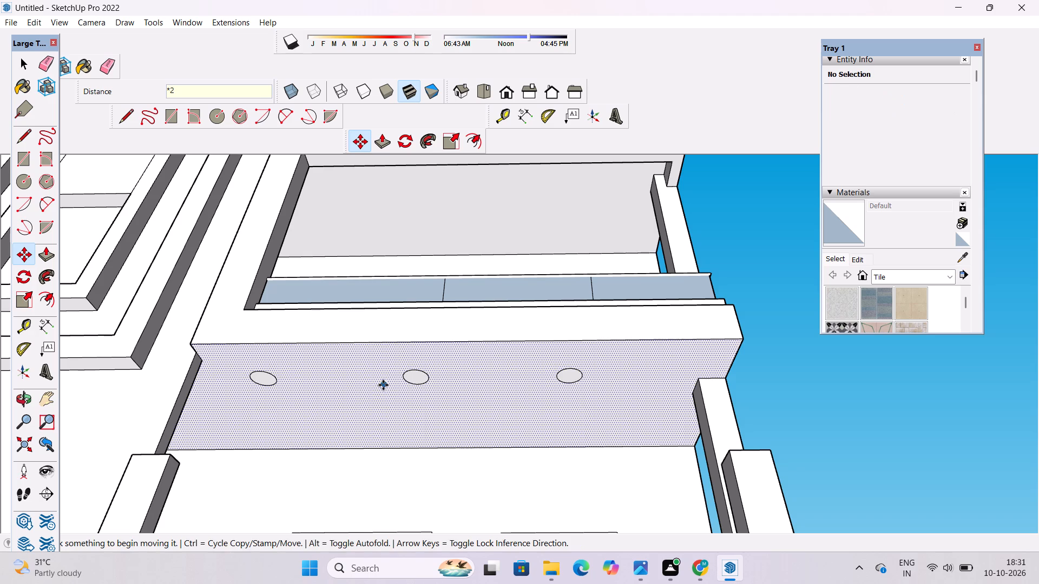
key(space)
click(778, 368)
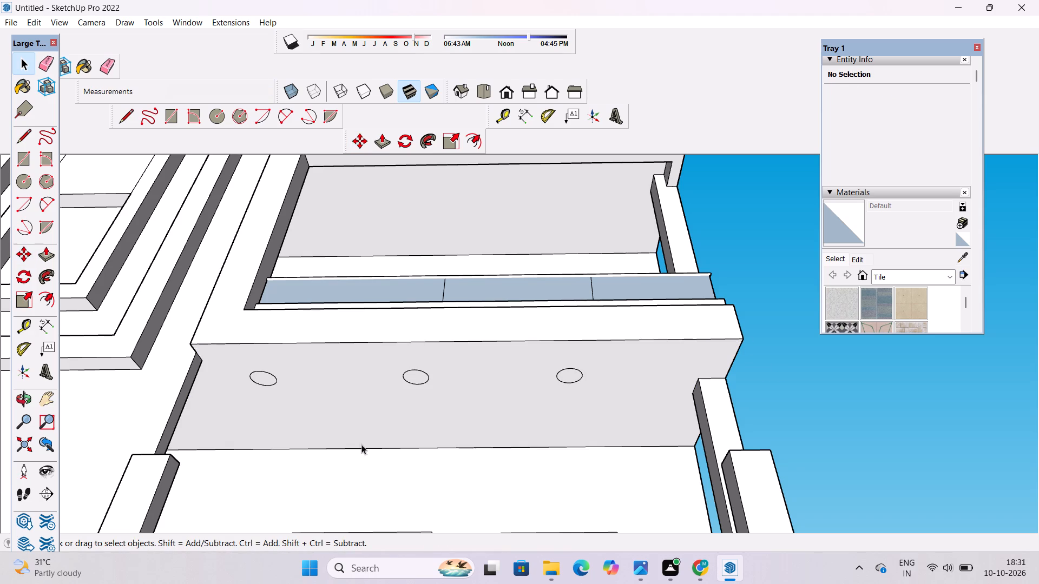
Copy the circle nearest the tower 14' across the slab's underside towards the house wall.
scroll(260, 403, up, 8)
double_click(286, 357)
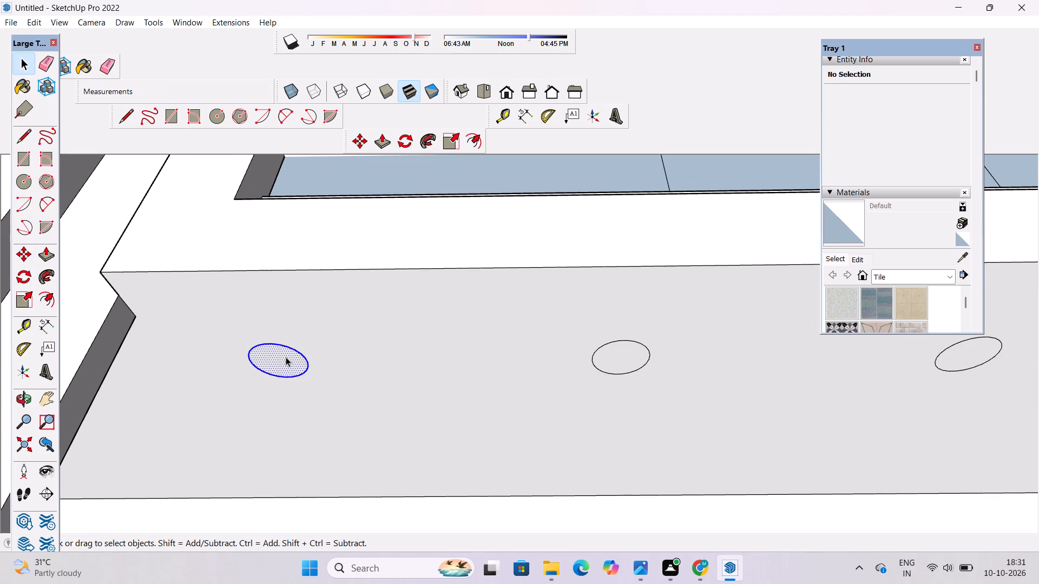
key(m)
scroll(286, 357, down, 2)
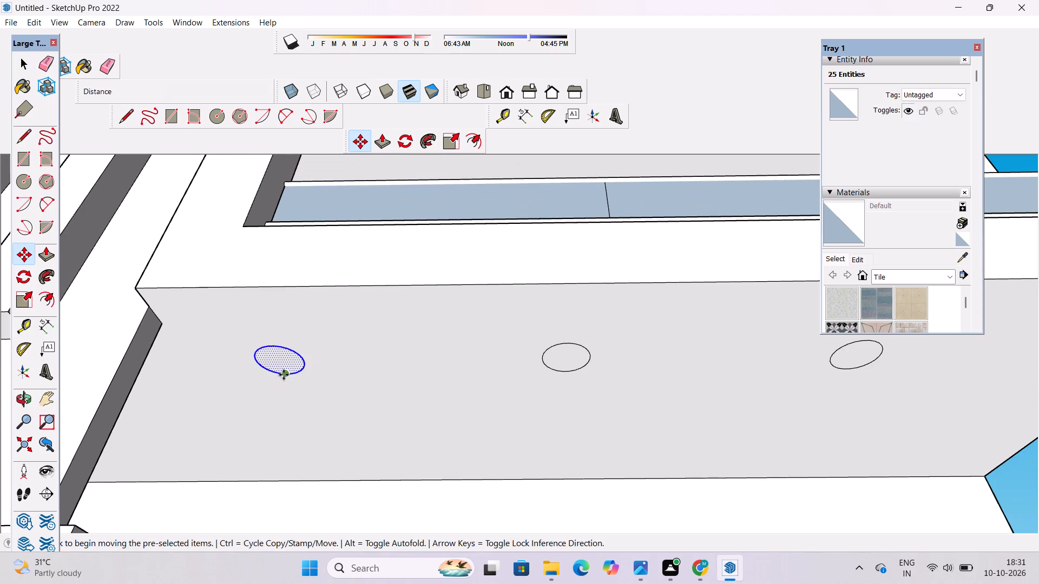
click(284, 375)
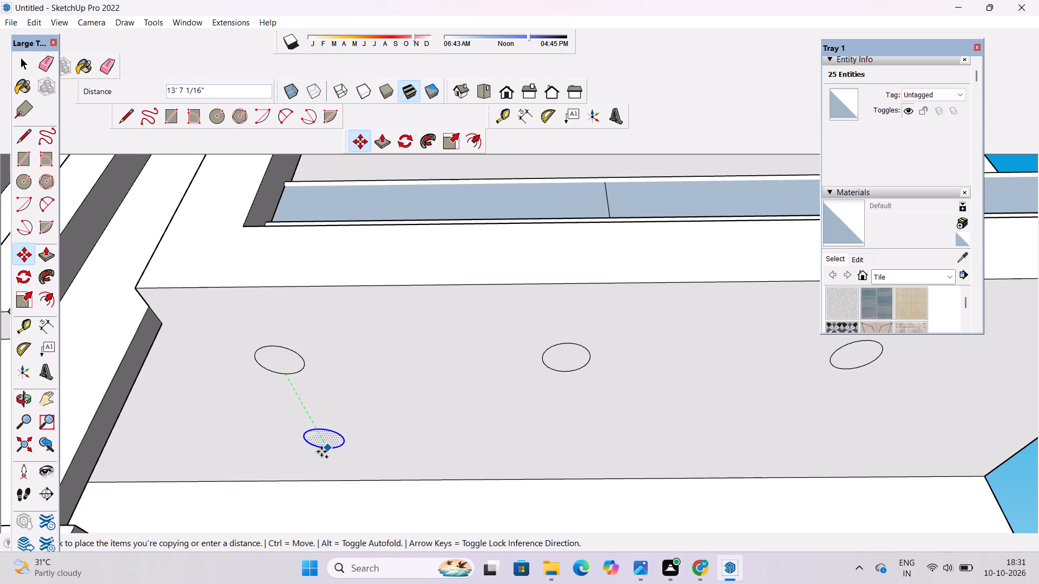
text(14')
key(Return)
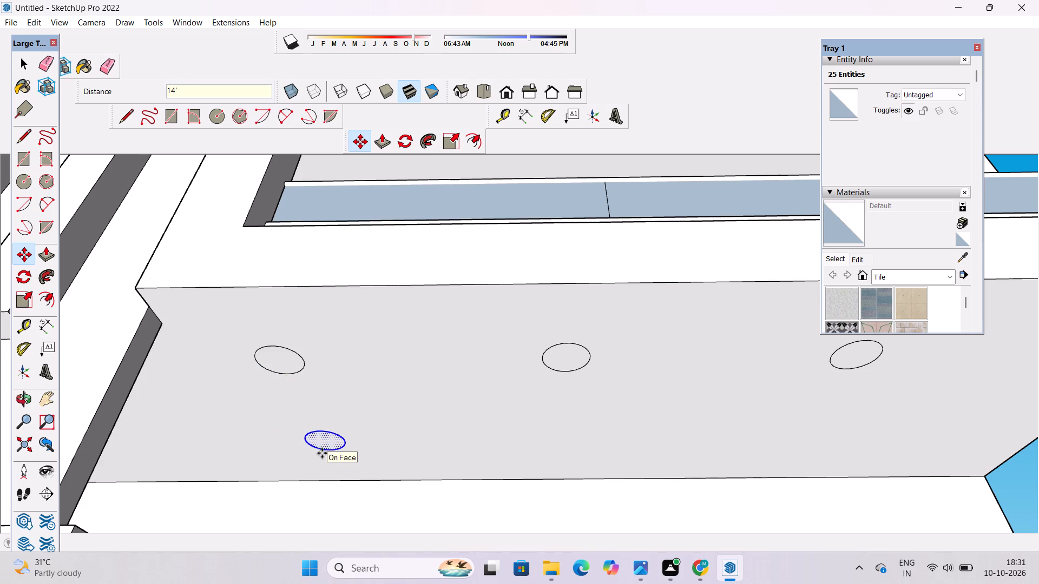
Copy the new circle twice at 24' spacing along the slab, completing a second row of three.
click(345, 444)
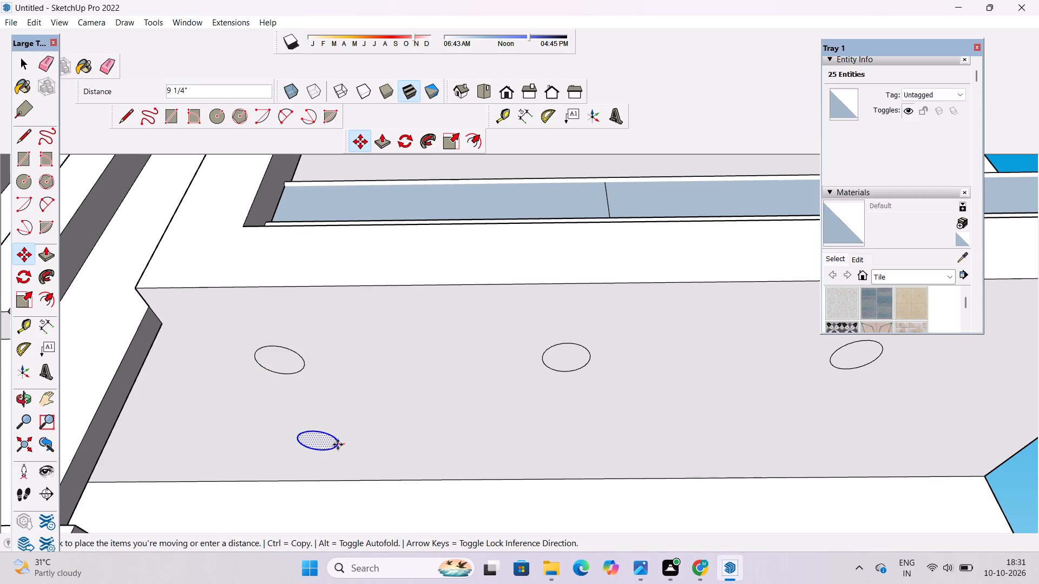
scroll(373, 446, down, 4)
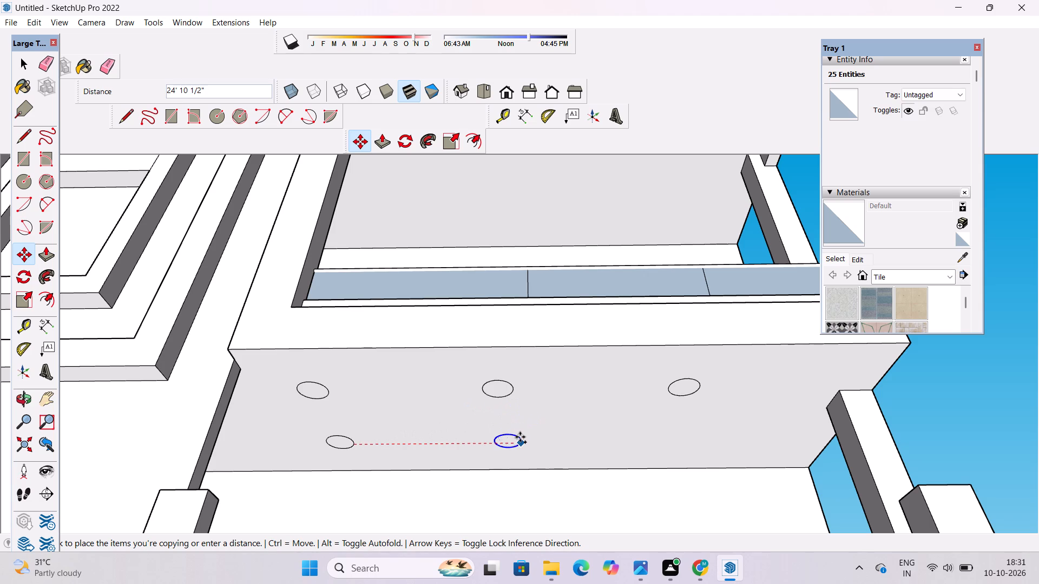
text(24')
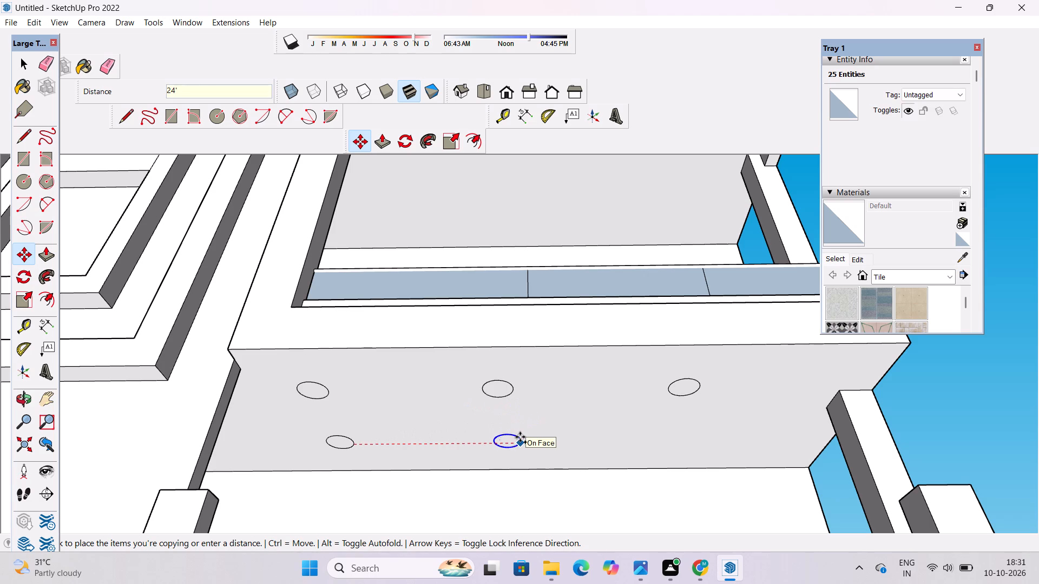
key(Return)
text(*2)
key(Return)
key(space)
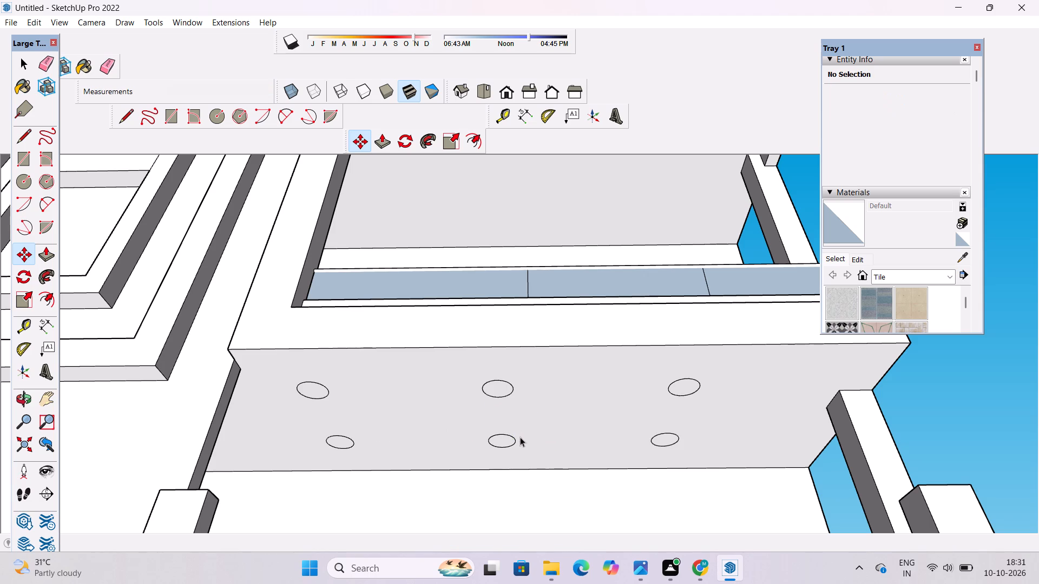
Examine the six ceiling circles in the context of the whole front elevation.
scroll(385, 487, down, 4)
key(o)
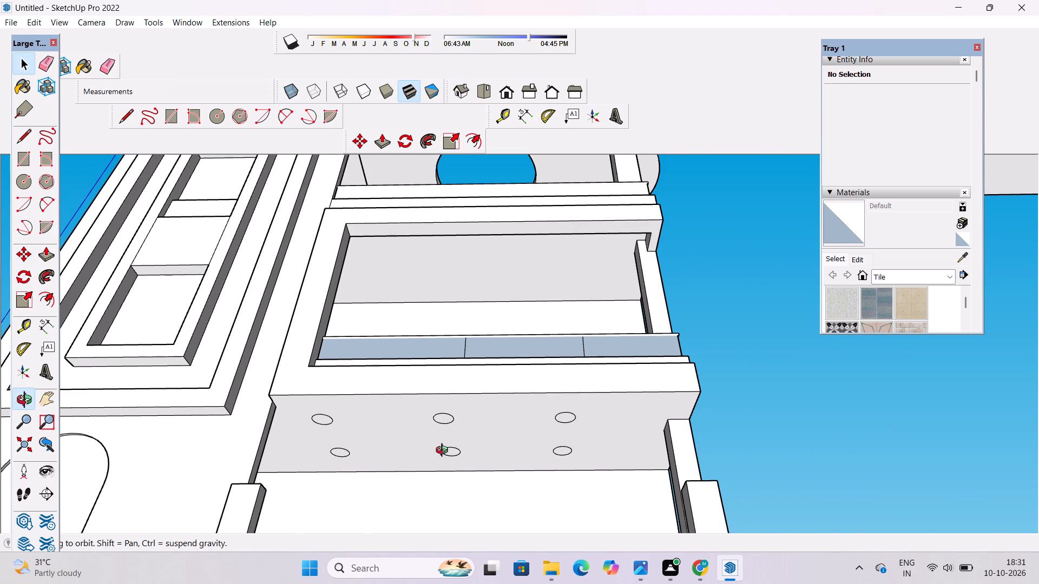
scroll(444, 452, down, 2)
drag(457, 413, 452, 435)
shift+drag(344, 439, 355, 436)
scroll(370, 426, down, 3)
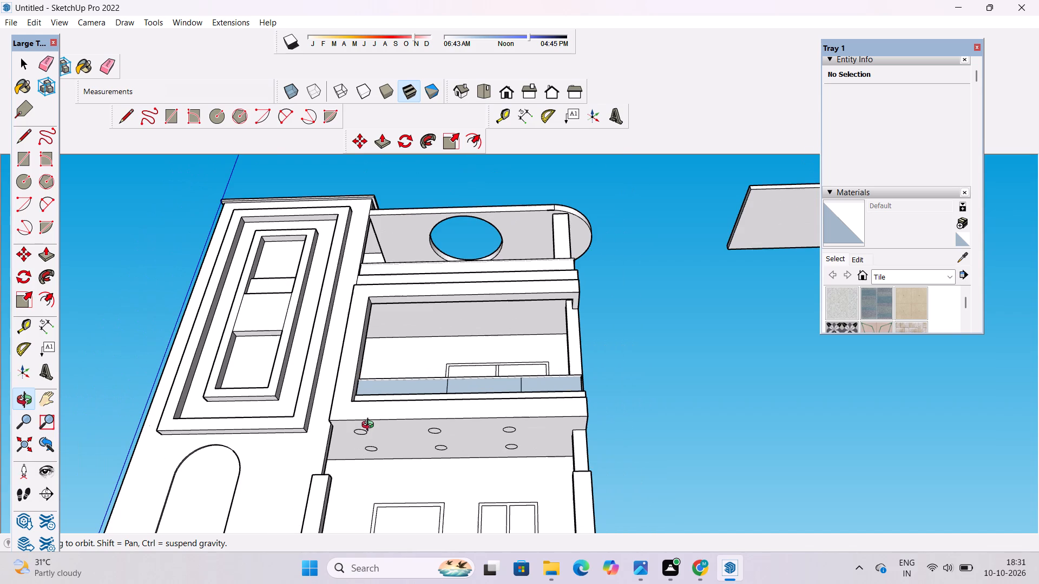
click(381, 410)
shift+scroll(432, 466, down, 2)
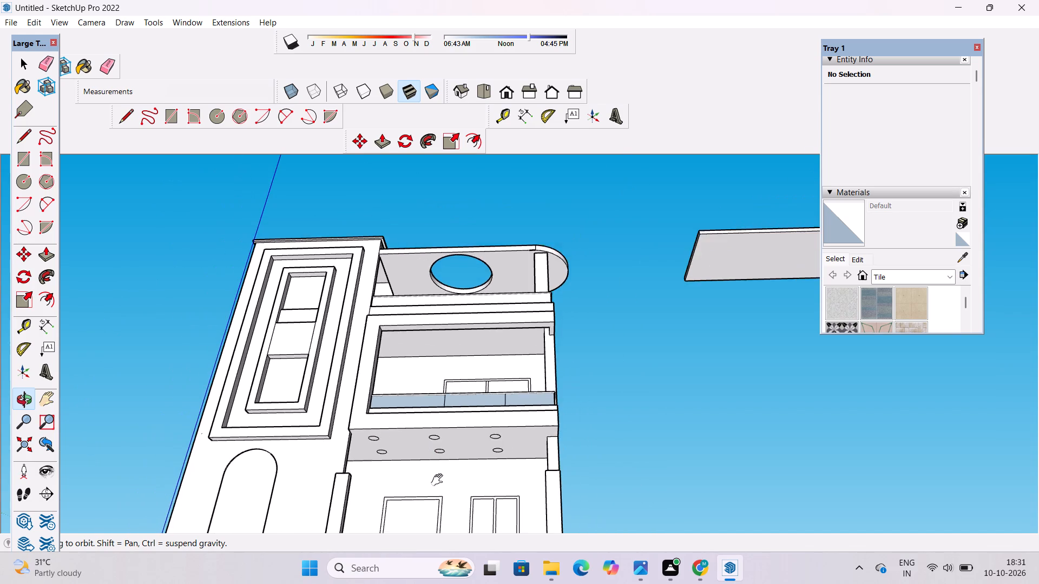
shift+drag(439, 480, 469, 513)
shift+drag(468, 510, 467, 466)
scroll(424, 420, down, 1)
drag(426, 417, 455, 462)
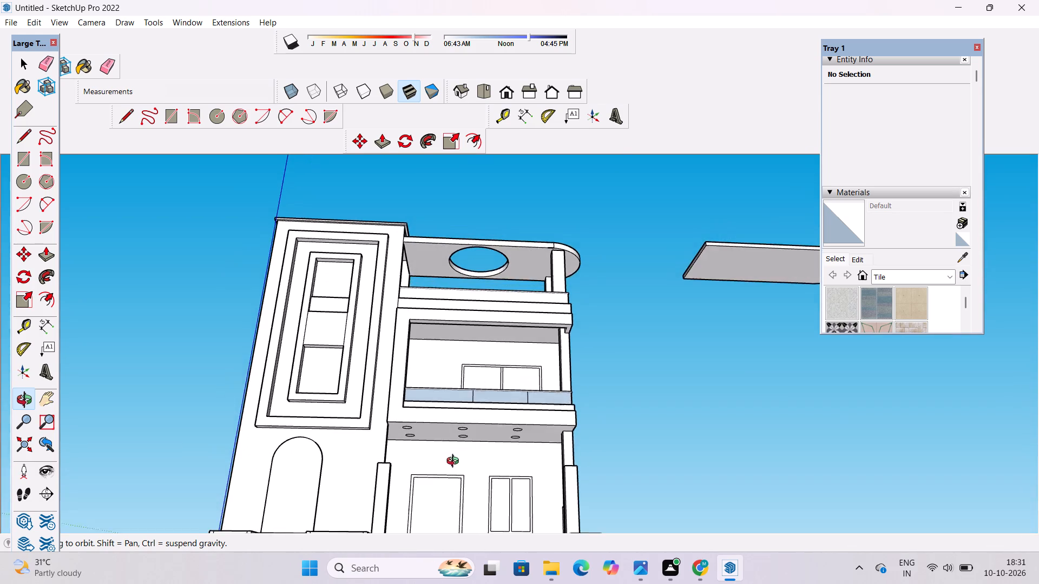
drag(455, 462, 442, 403)
shift+drag(442, 403, 463, 447)
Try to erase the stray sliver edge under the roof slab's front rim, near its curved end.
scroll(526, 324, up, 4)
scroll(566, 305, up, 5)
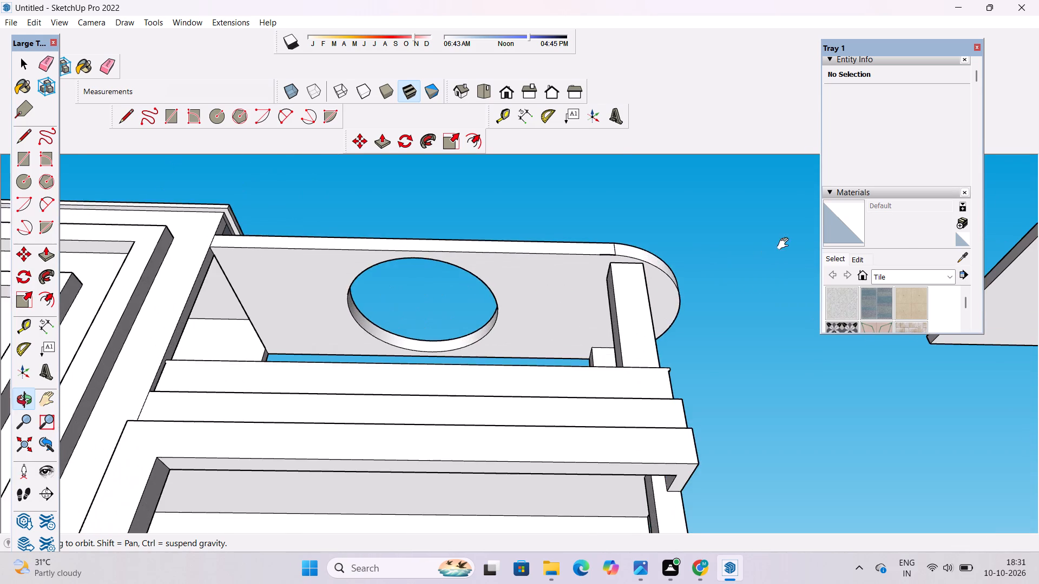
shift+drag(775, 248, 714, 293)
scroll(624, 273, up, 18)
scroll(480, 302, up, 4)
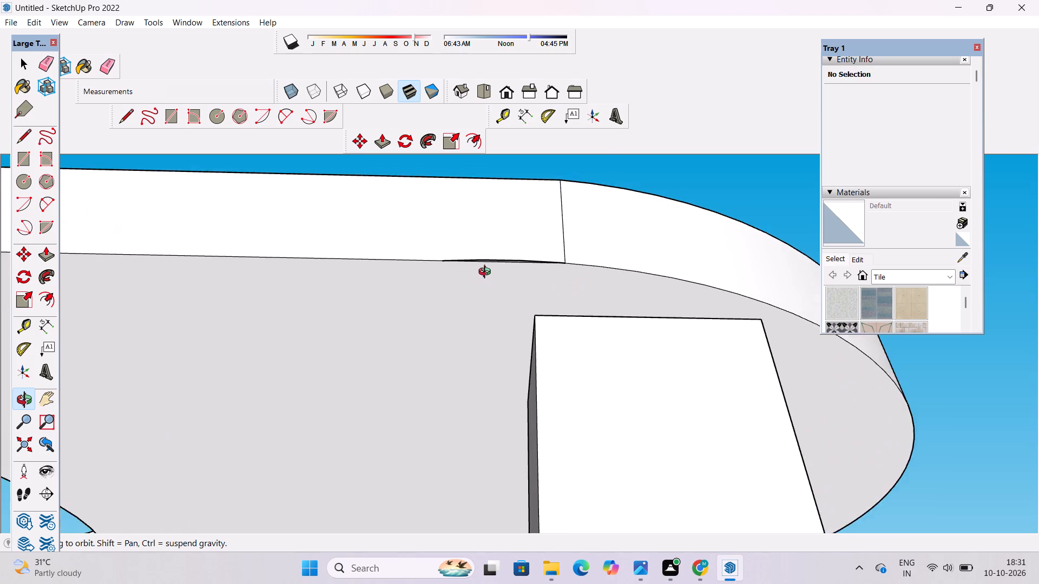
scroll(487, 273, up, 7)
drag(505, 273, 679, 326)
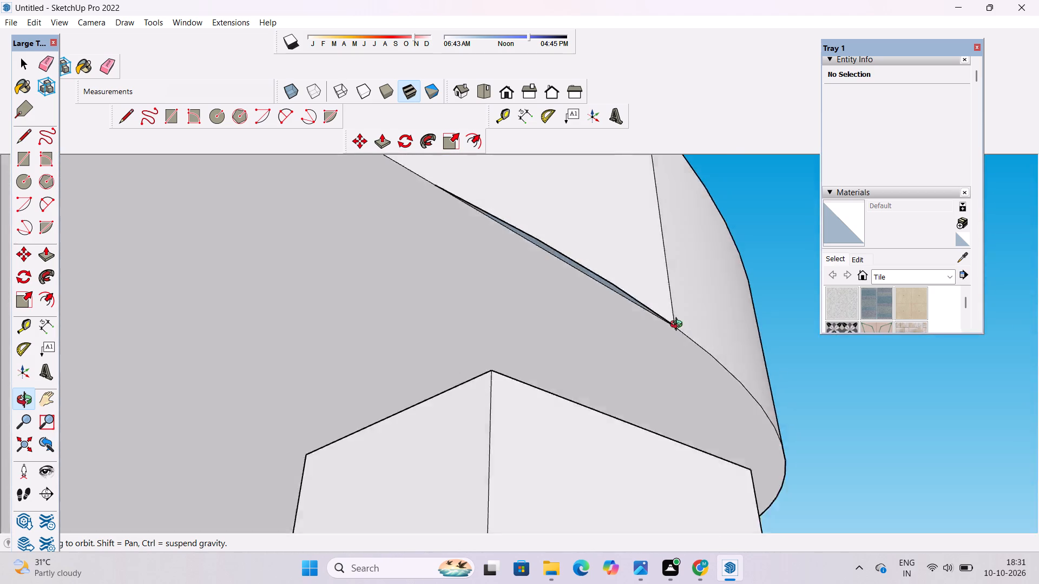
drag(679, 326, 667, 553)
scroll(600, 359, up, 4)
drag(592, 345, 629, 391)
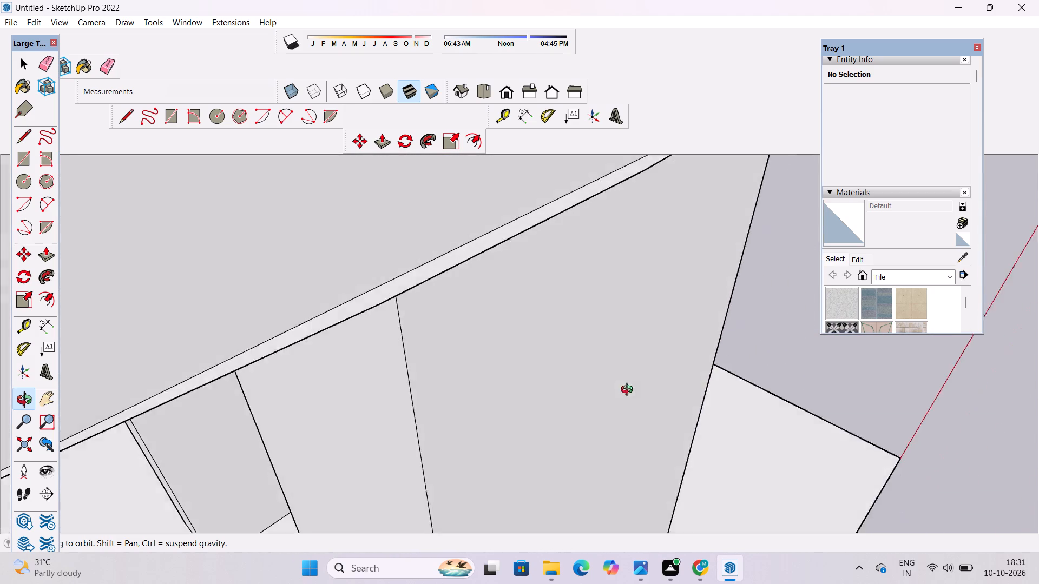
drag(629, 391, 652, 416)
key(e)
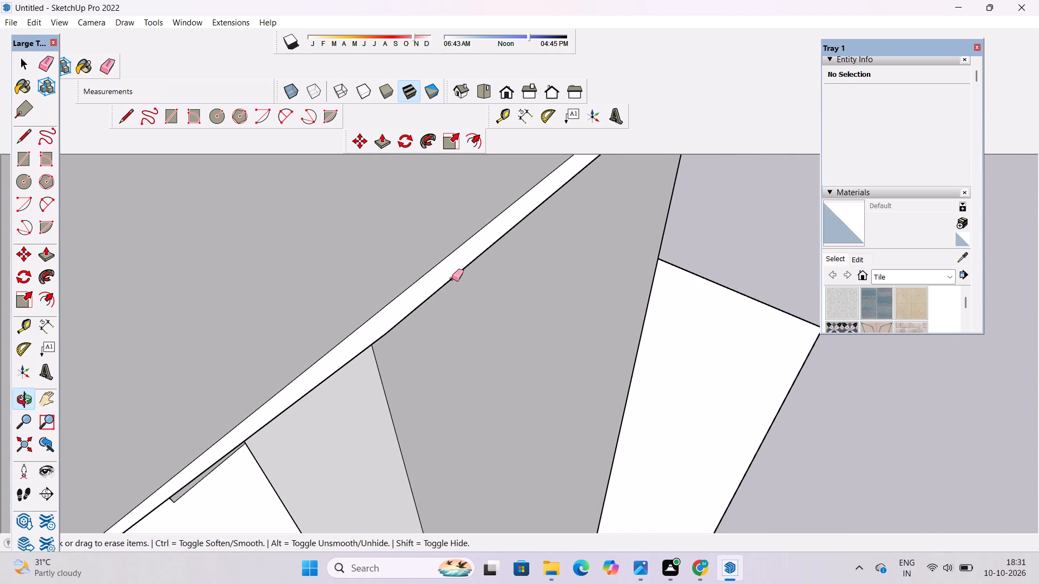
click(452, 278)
Inspect the roof slab, terrace parapet and overall front elevation from several angles.
scroll(459, 339, down, 4)
key(o)
drag(594, 444, 503, 238)
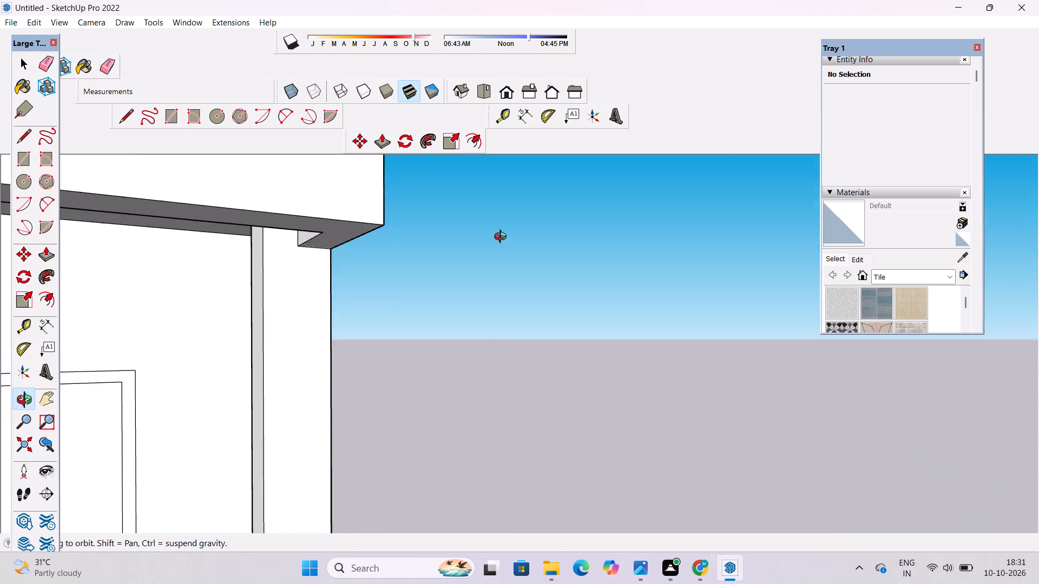
drag(503, 238, 503, 237)
drag(658, 441, 554, 345)
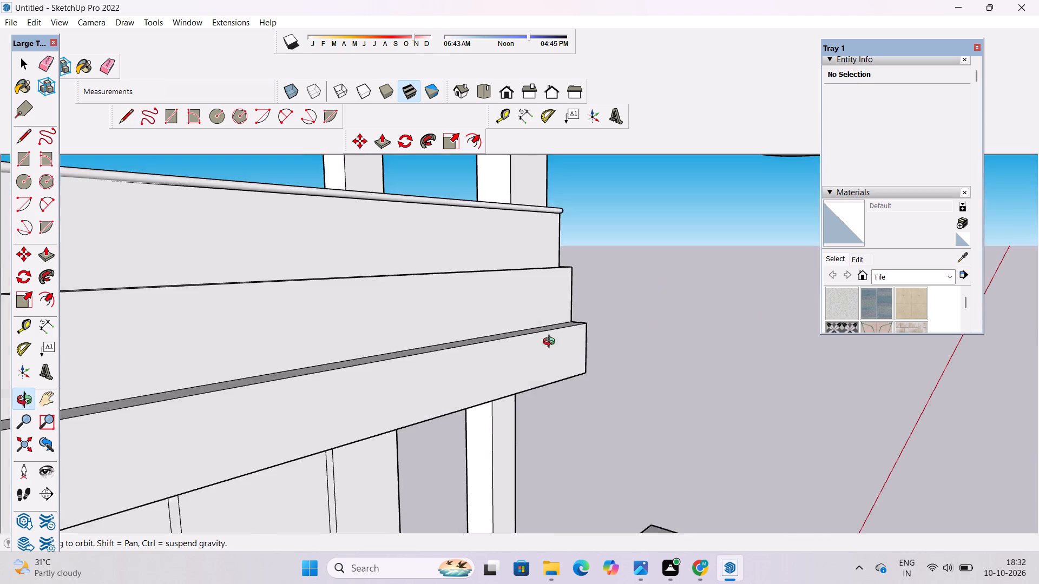
shift+drag(542, 333, 766, 497)
scroll(719, 443, down, 5)
drag(750, 453, 588, 485)
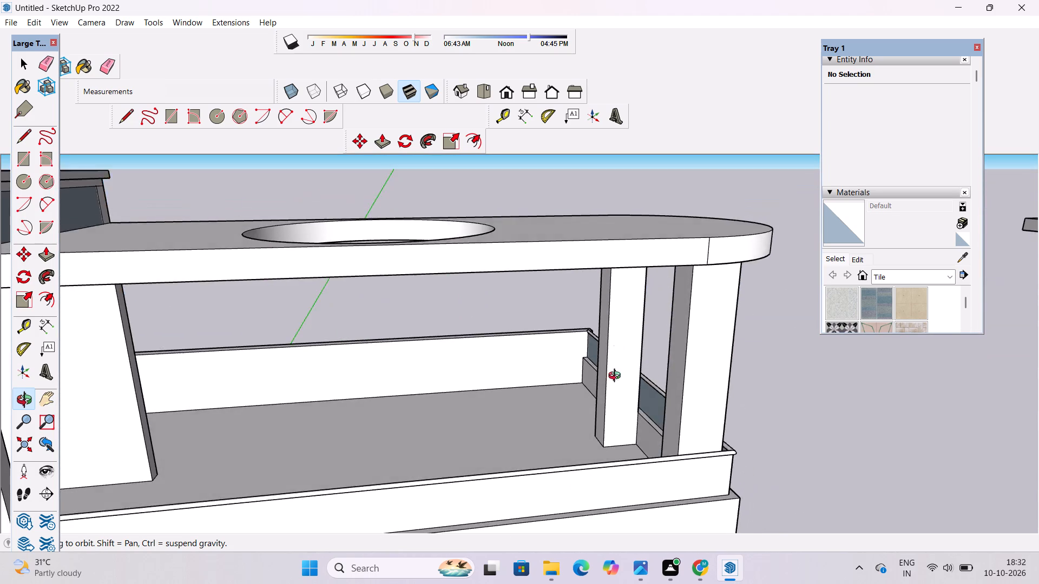
scroll(616, 354, down, 5)
shift+drag(641, 394, 628, 353)
drag(613, 351, 525, 348)
shift+click(518, 363)
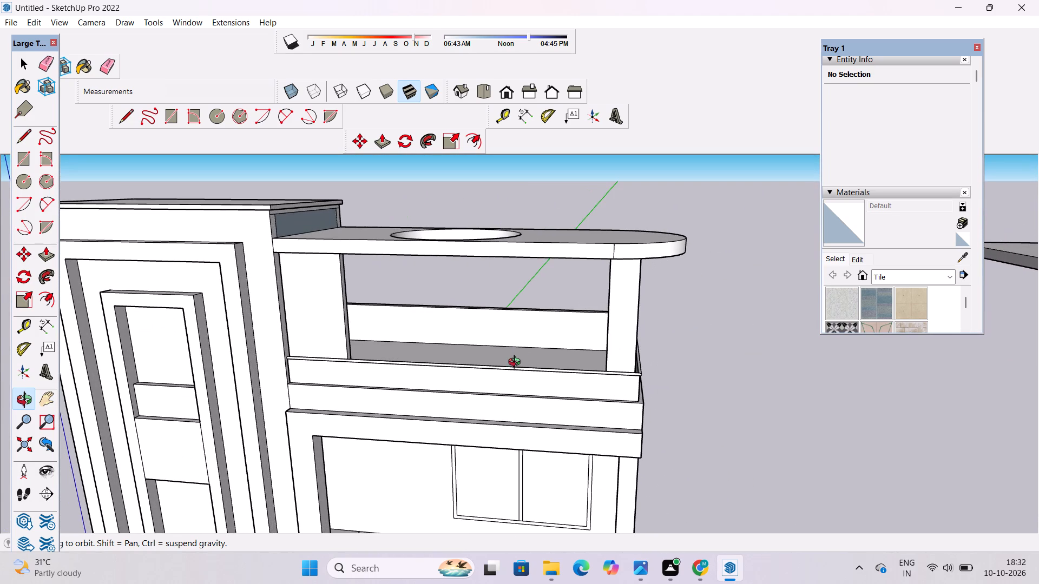
drag(521, 374, 563, 356)
scroll(583, 313, down, 8)
drag(602, 445, 580, 420)
scroll(567, 406, down, 3)
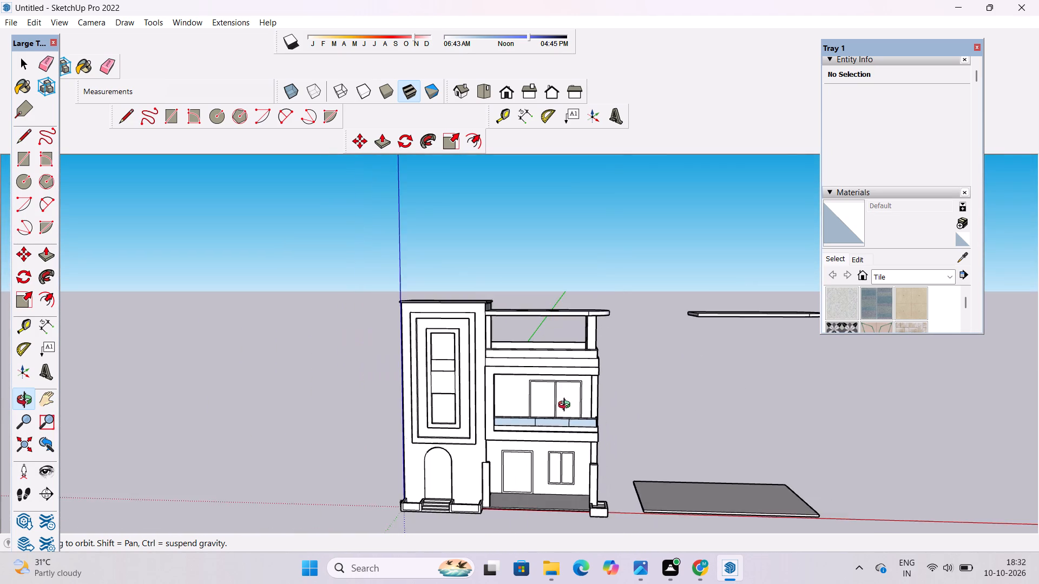
shift+drag(543, 459, 514, 394)
shift+scroll(524, 370, up, 4)
shift+drag(524, 370, 510, 375)
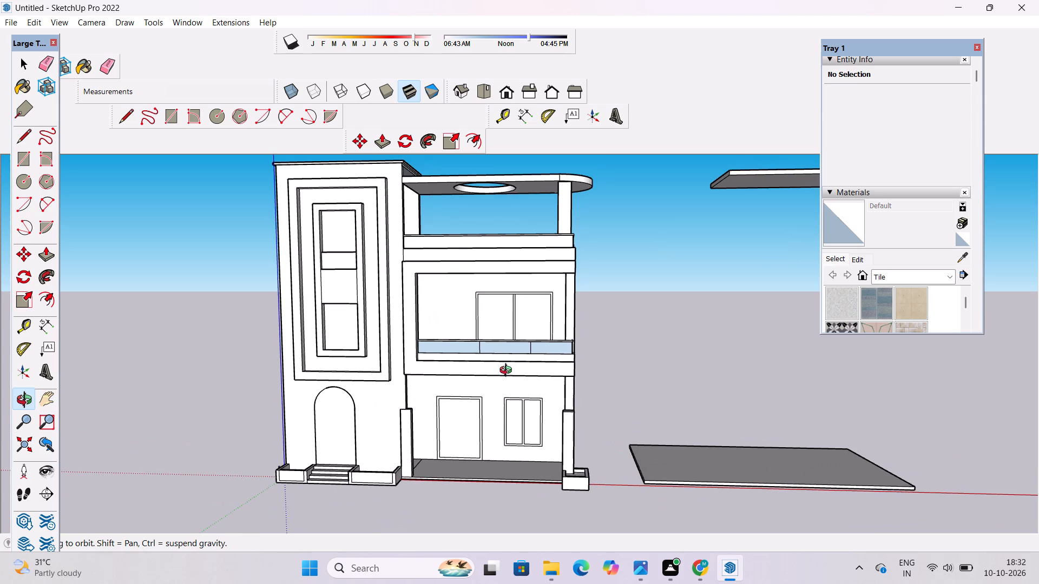
Erase the stray dividing edge on the top face of the short pillar between the arched tower and the veranda.
scroll(417, 410, up, 8)
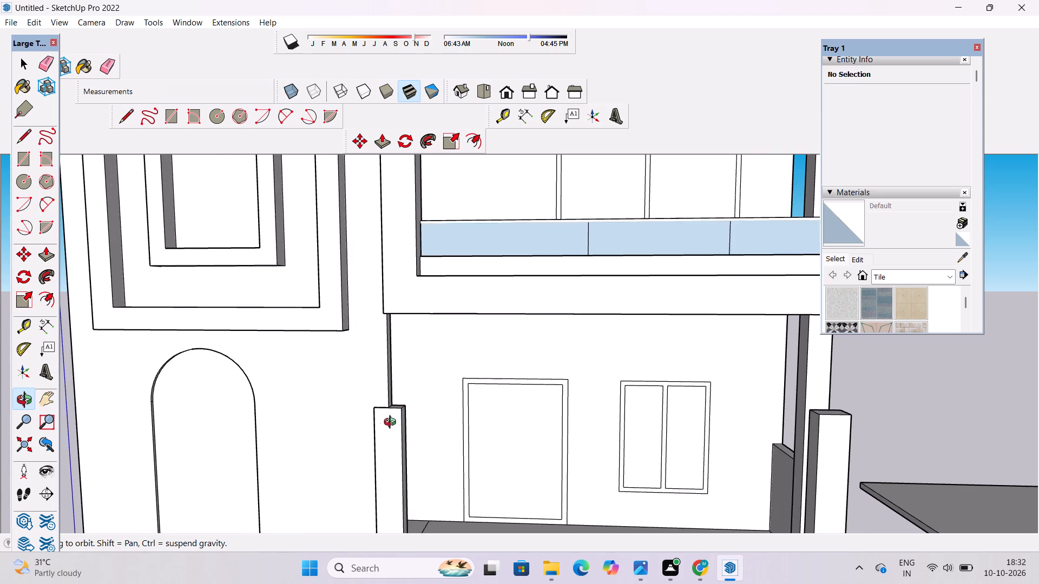
drag(383, 428, 415, 474)
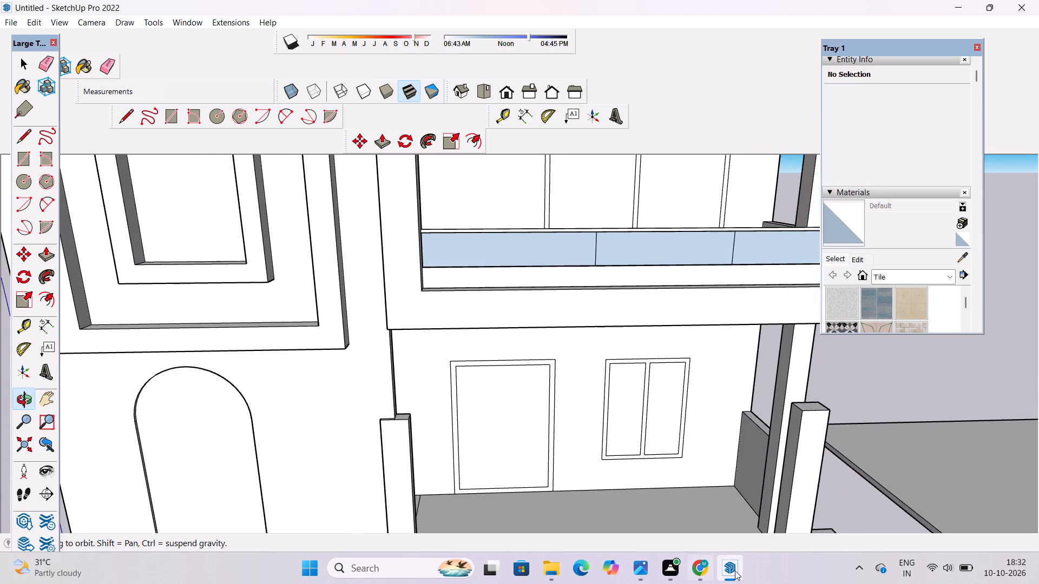
scroll(378, 451, up, 2)
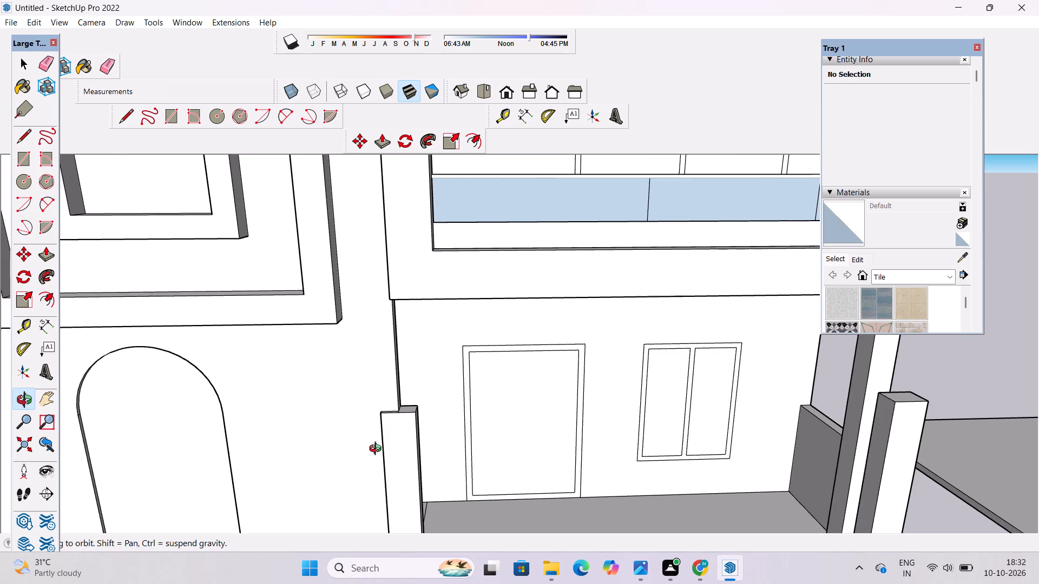
shift+drag(378, 450, 383, 482)
drag(385, 485, 383, 421)
scroll(383, 409, down, 4)
shift+drag(391, 453, 382, 416)
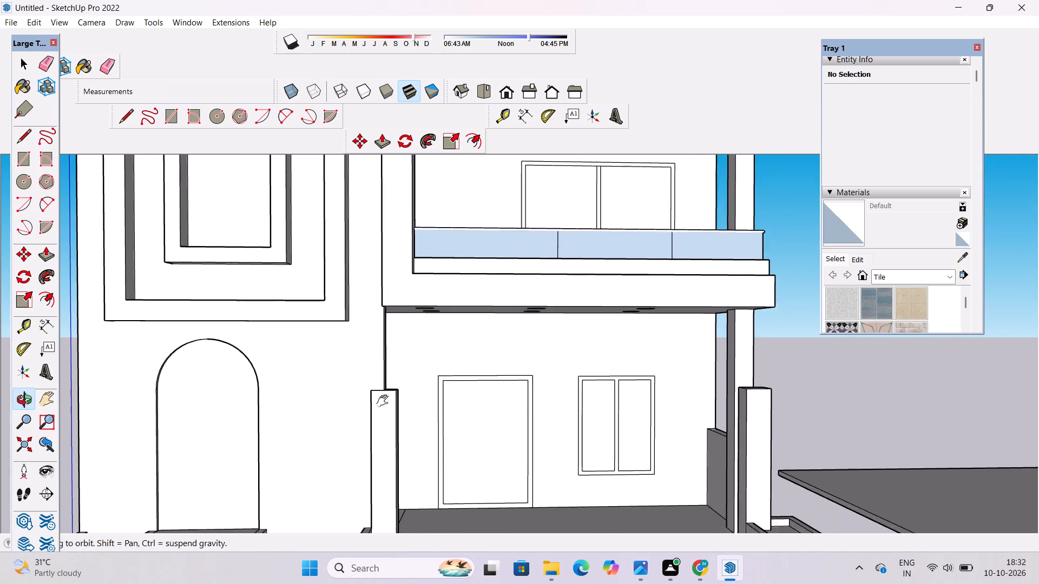
shift+scroll(392, 394, up, 9)
shift+drag(382, 413, 371, 381)
drag(371, 381, 417, 442)
scroll(417, 442, up, 5)
shift+drag(402, 442, 378, 396)
drag(383, 387, 402, 419)
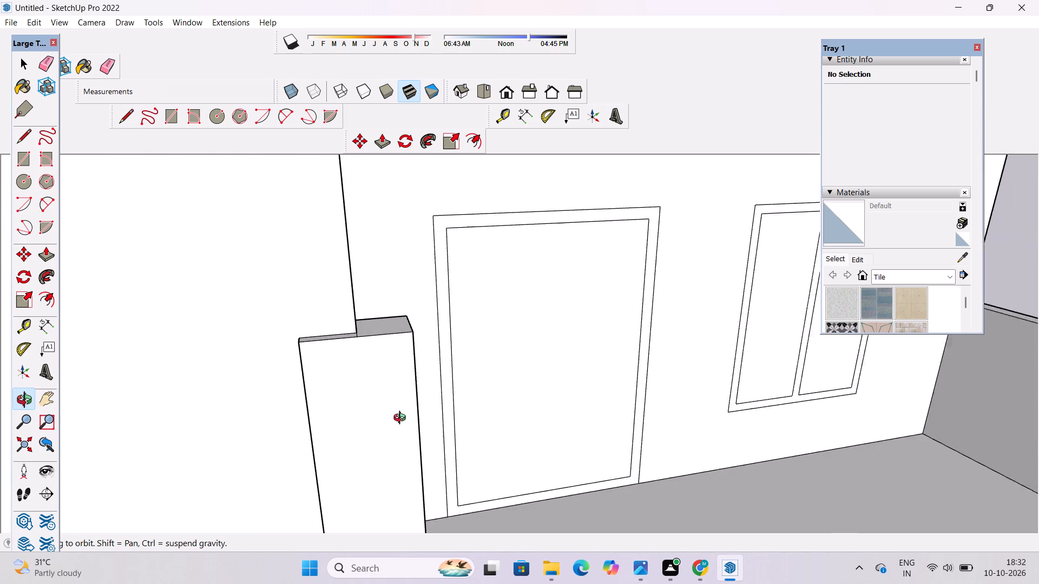
drag(402, 419, 403, 421)
scroll(358, 390, up, 8)
drag(392, 324, 380, 423)
scroll(365, 342, up, 5)
shift+drag(365, 334, 420, 403)
drag(398, 383, 377, 359)
key(e)
scroll(389, 348, up, 3)
drag(450, 348, 417, 369)
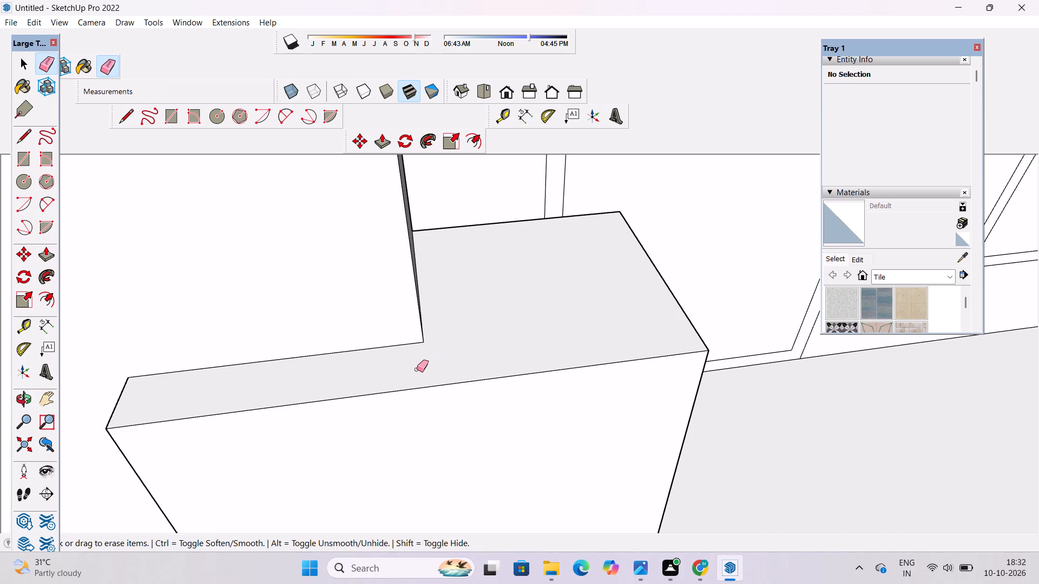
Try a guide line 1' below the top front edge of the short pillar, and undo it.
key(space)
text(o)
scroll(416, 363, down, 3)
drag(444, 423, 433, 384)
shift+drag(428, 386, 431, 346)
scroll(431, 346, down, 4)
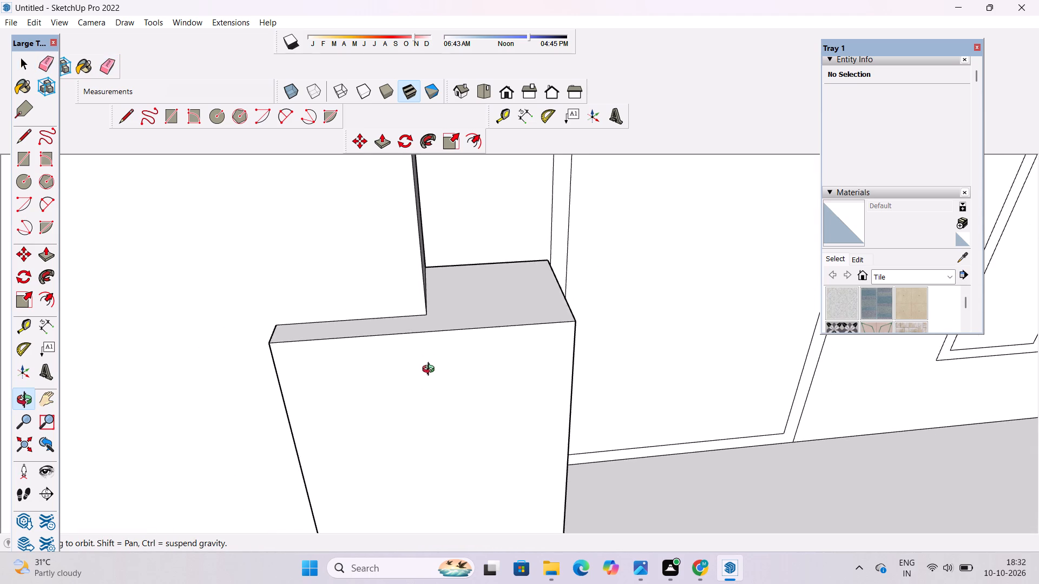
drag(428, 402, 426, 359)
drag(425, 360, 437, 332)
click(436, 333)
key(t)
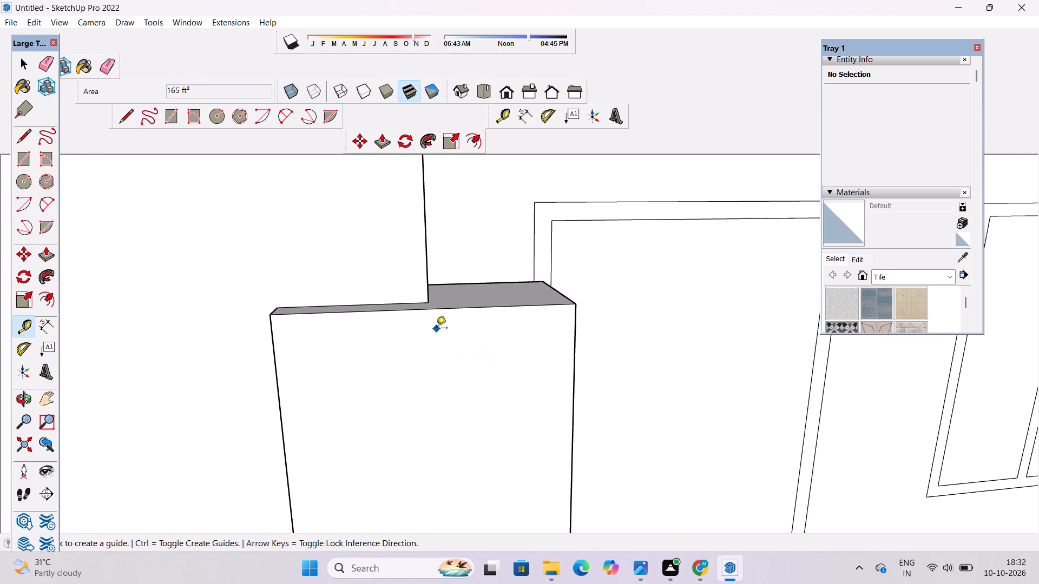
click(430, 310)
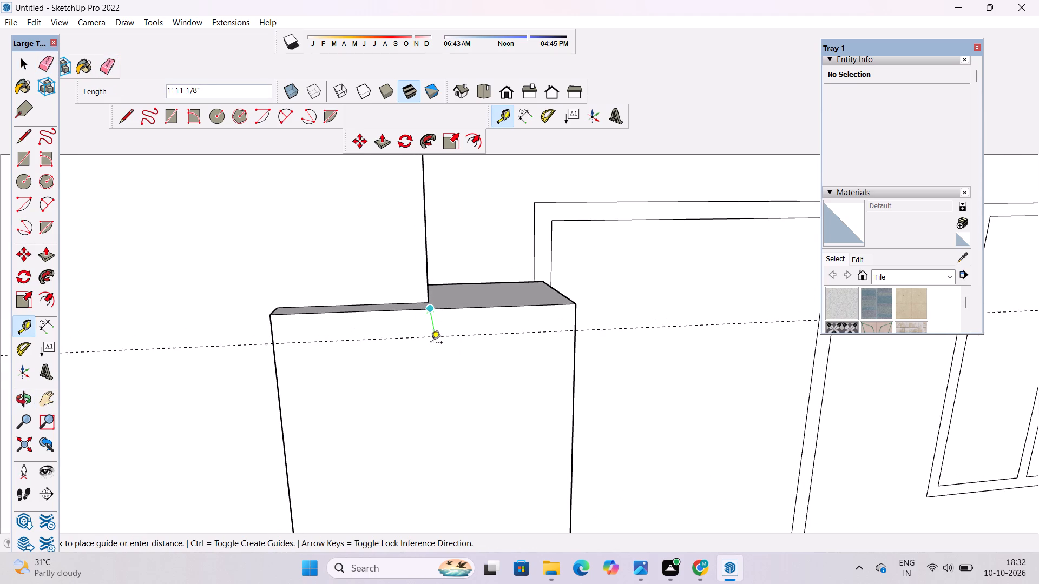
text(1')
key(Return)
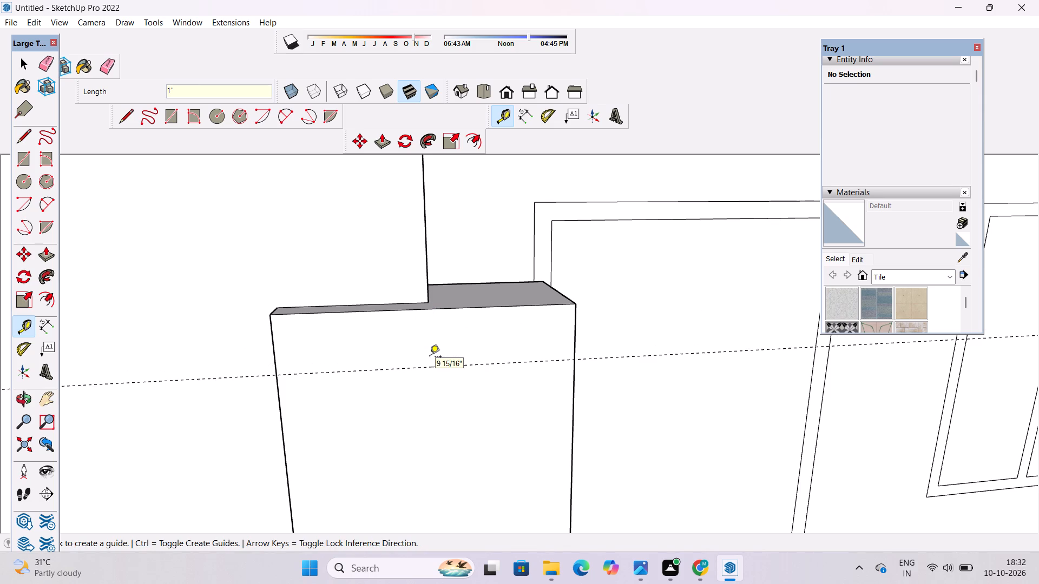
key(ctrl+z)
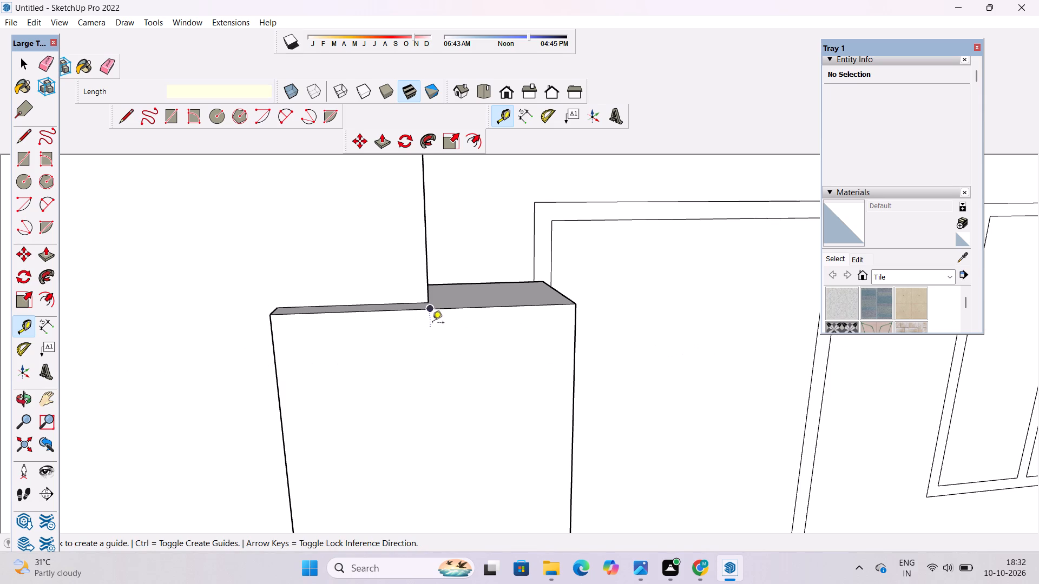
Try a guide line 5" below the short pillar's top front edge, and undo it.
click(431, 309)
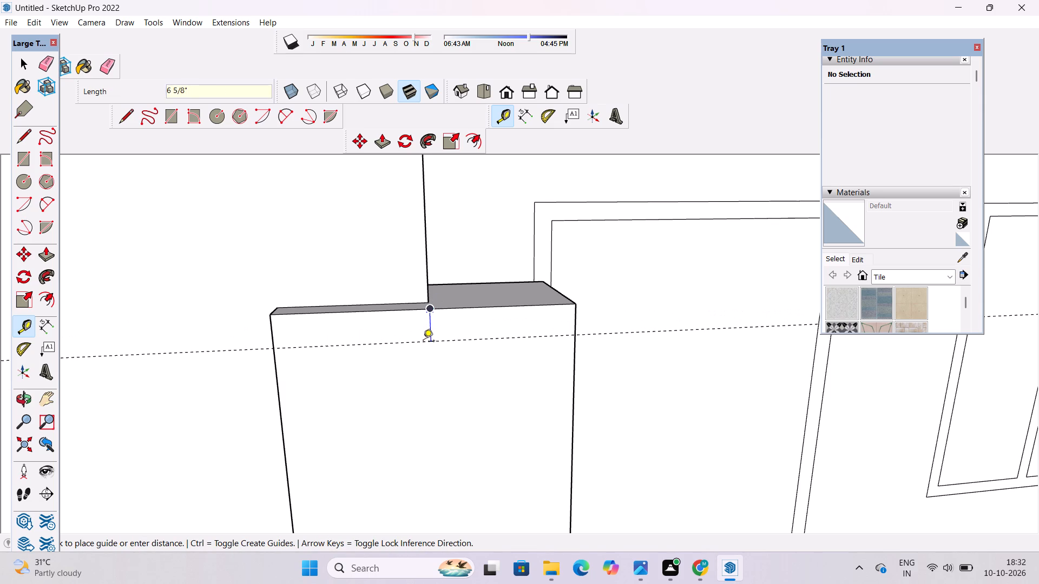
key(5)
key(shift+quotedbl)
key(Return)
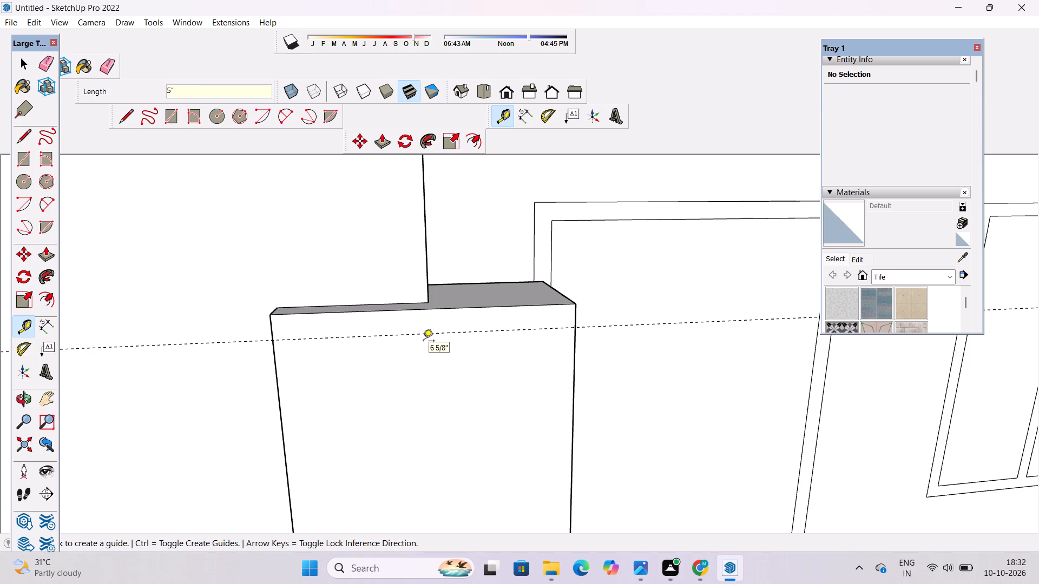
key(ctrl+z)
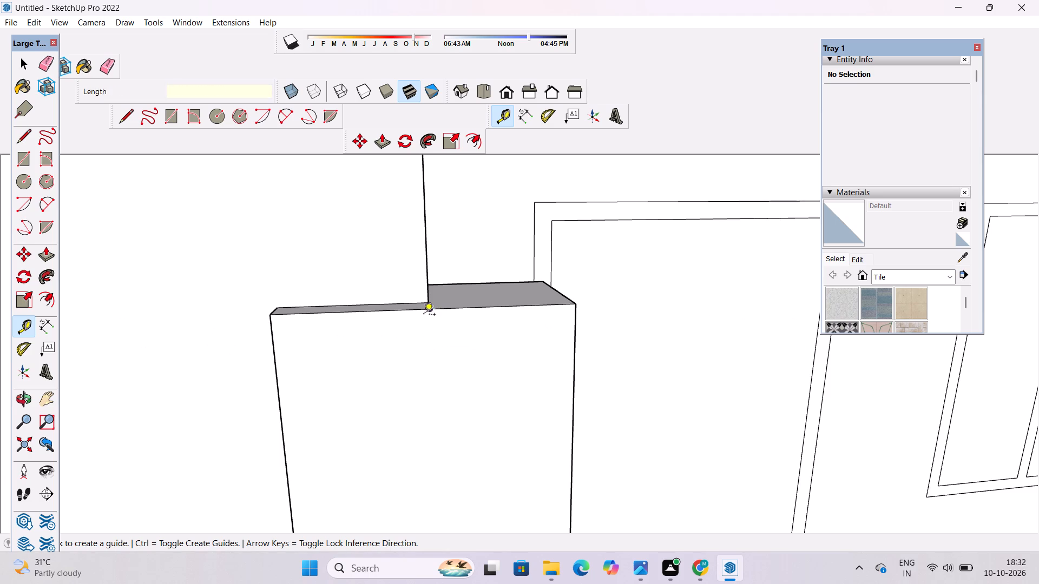
Place a guide line 3" below the top edge of the short pillar's long front face.
click(432, 306)
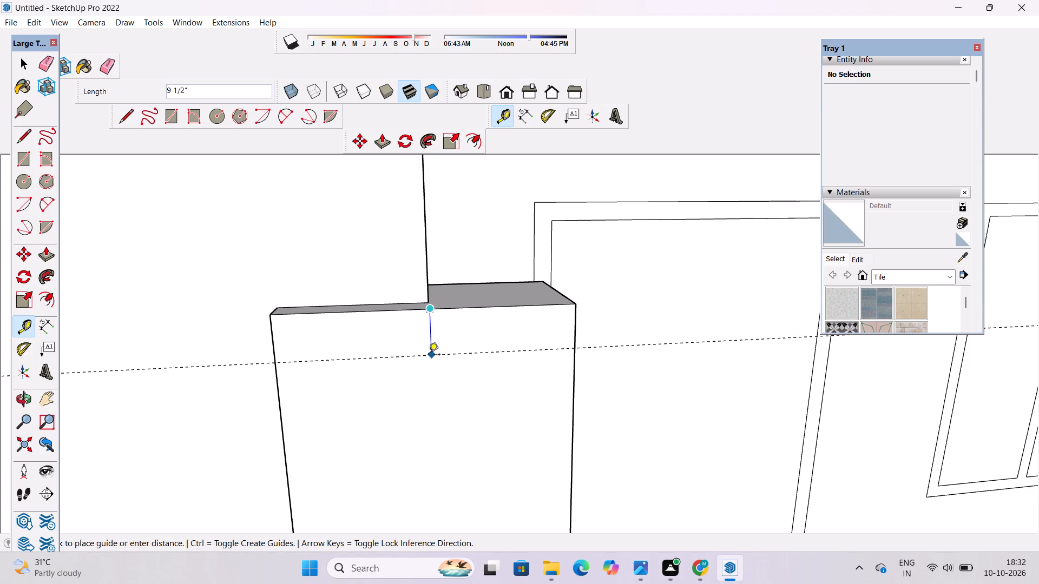
scroll(429, 355, up, 2)
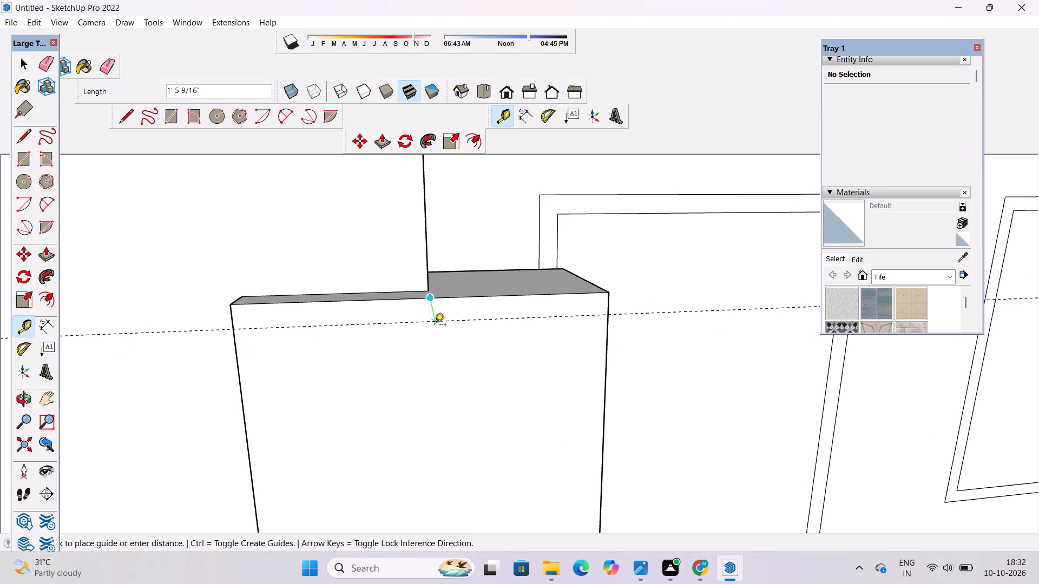
scroll(413, 340, up, 3)
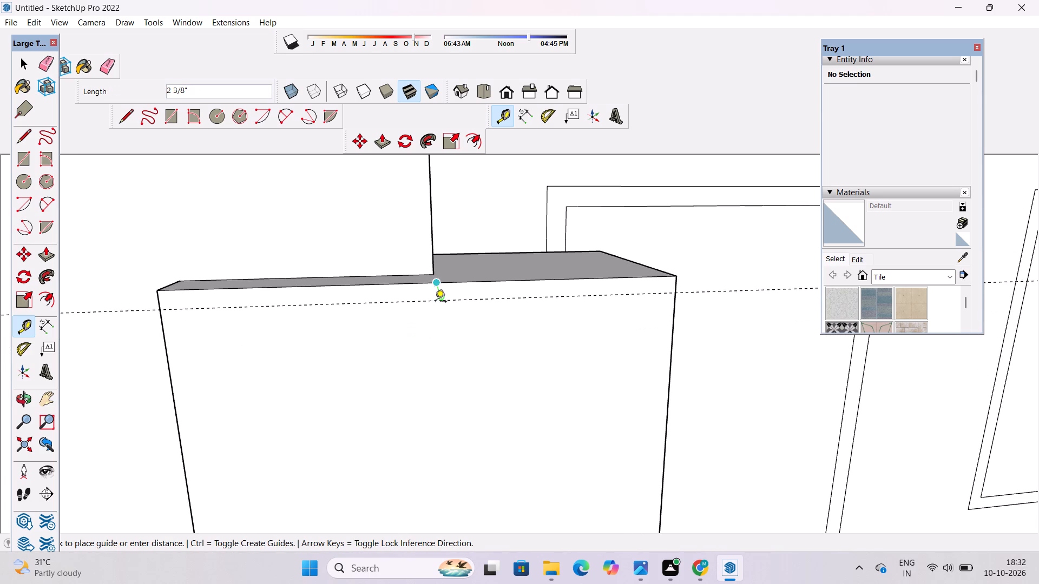
scroll(428, 337, up, 3)
scroll(428, 337, down, 5)
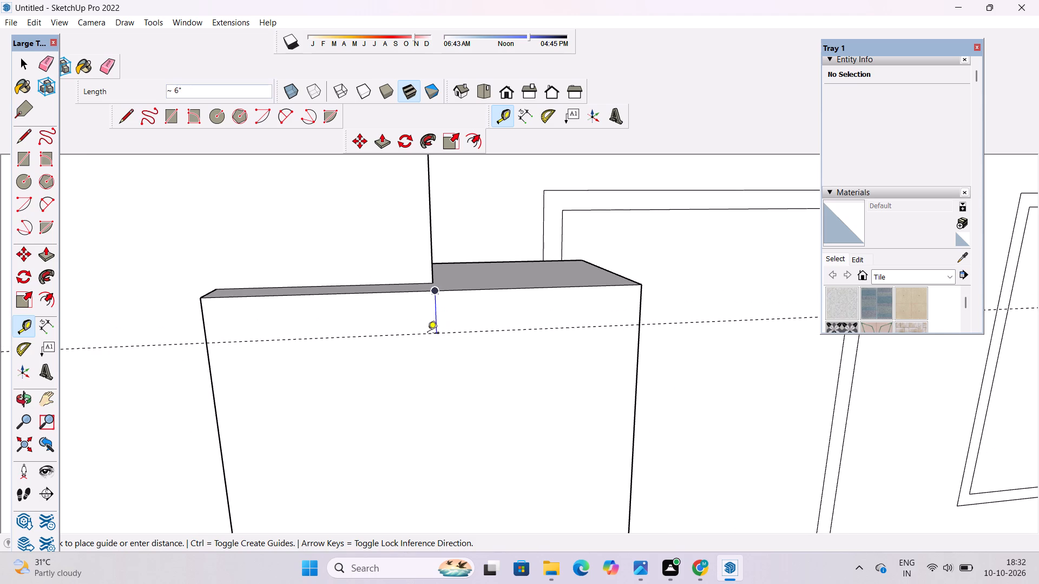
text(3")
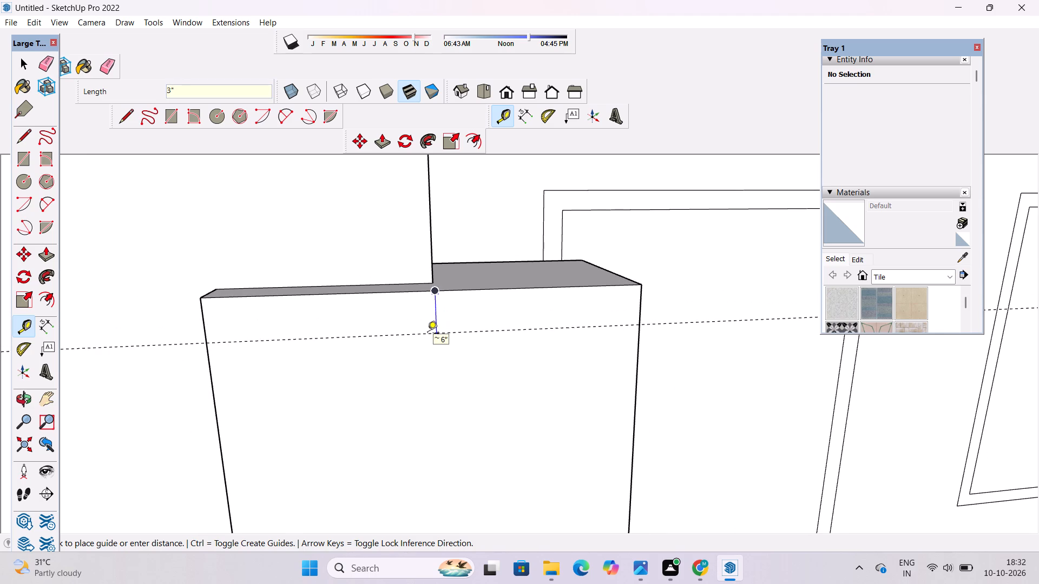
key(Return)
Place a guide line 3" below the top edge of the short pillar's wider end face, meeting the front guide at the corner.
key(o)
scroll(383, 340, down, 5)
drag(623, 268, 437, 321)
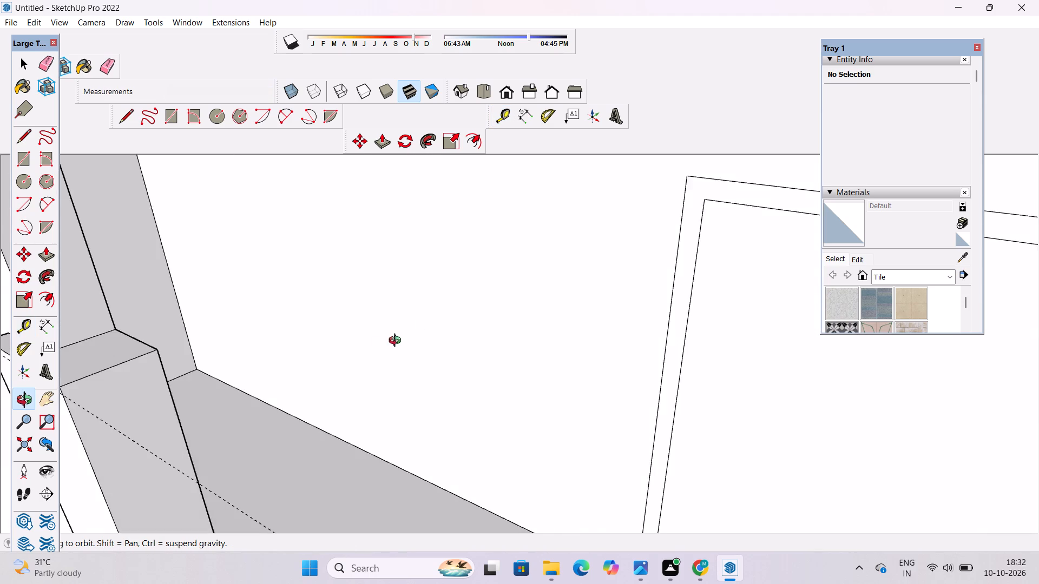
scroll(381, 352, down, 2)
shift+drag(286, 440, 357, 393)
drag(357, 393, 347, 390)
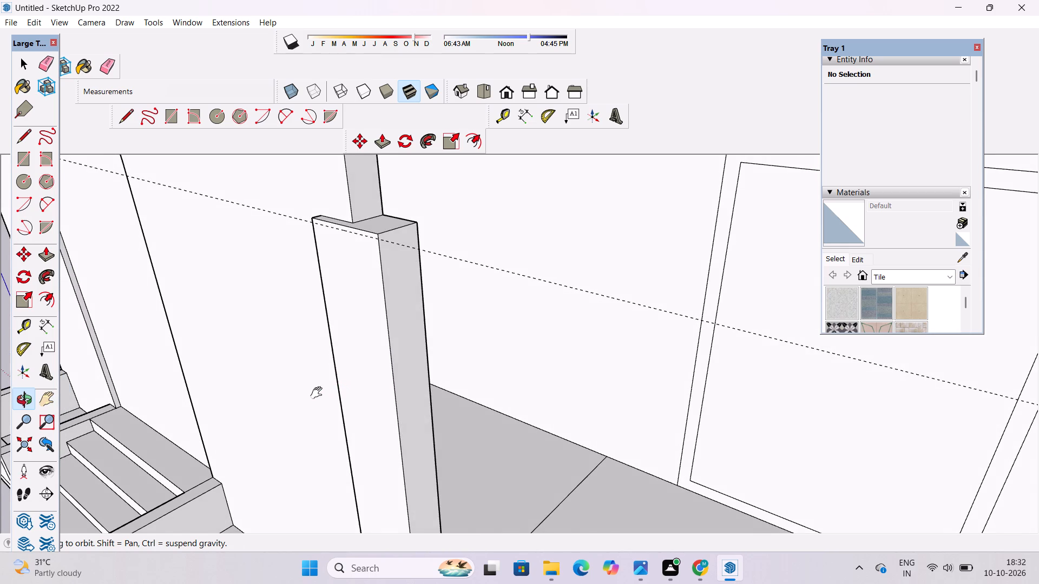
shift+drag(319, 393, 376, 393)
drag(376, 393, 339, 399)
scroll(380, 254, up, 3)
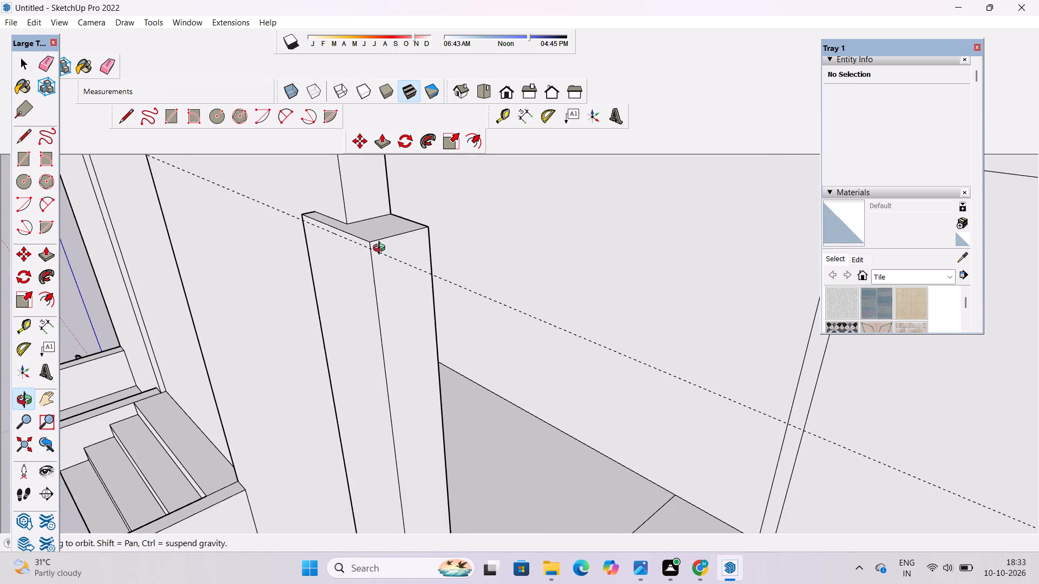
shift+drag(382, 248, 336, 306)
shift+scroll(336, 307, up, 4)
shift+drag(345, 298, 344, 313)
drag(344, 314, 350, 305)
key(t)
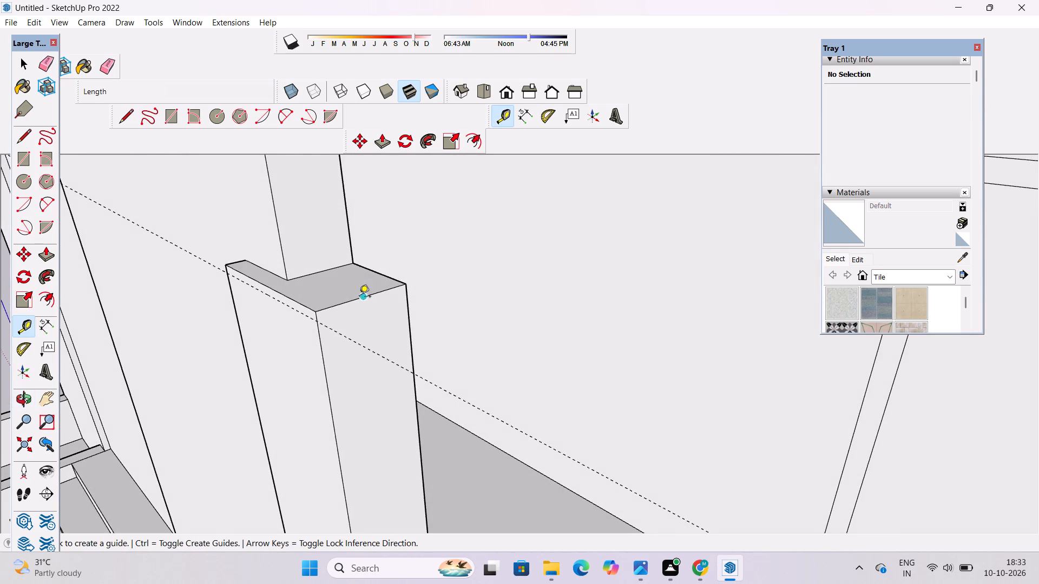
click(361, 298)
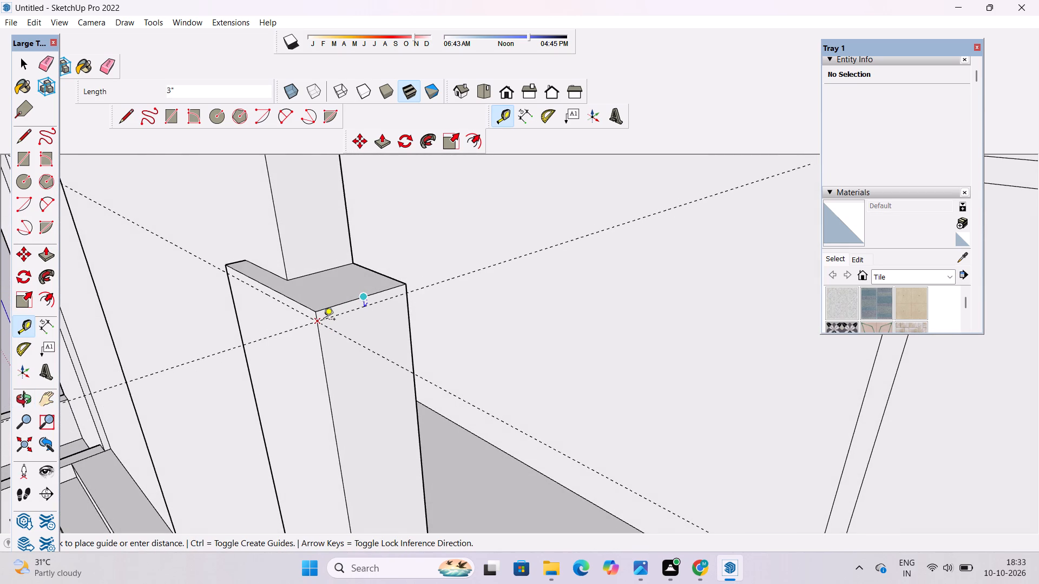
click(324, 320)
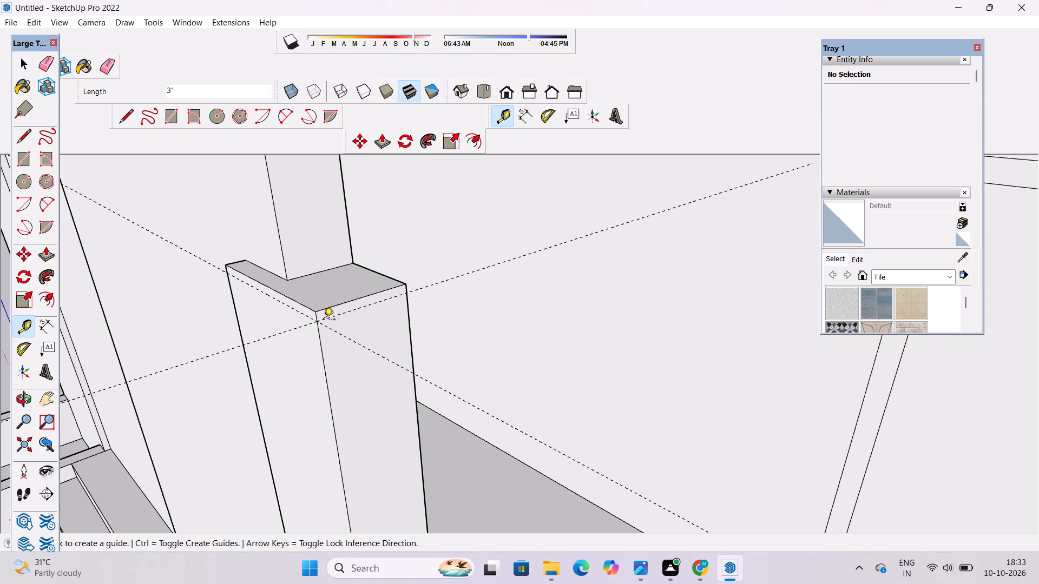
Place a guide line below the top edge of the short pillar's narrow end face, level with the front guide.
key(o)
scroll(322, 315, down, 6)
drag(307, 339, 509, 310)
drag(457, 316, 433, 312)
drag(427, 323, 521, 324)
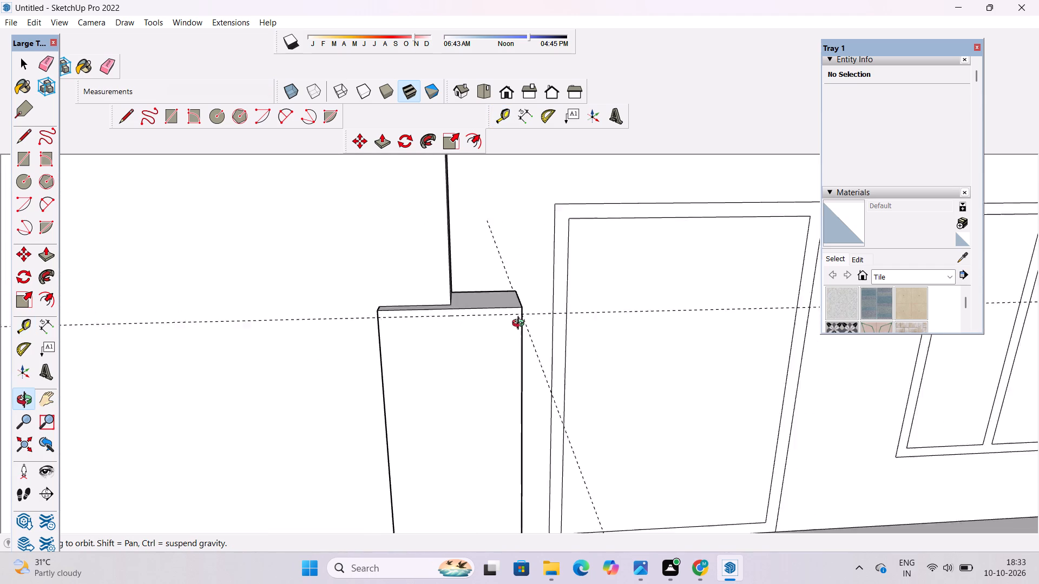
drag(521, 324, 584, 322)
scroll(472, 353, up, 4)
drag(432, 360, 538, 362)
scroll(440, 371, up, 4)
shift+drag(412, 367, 440, 333)
drag(461, 343, 473, 346)
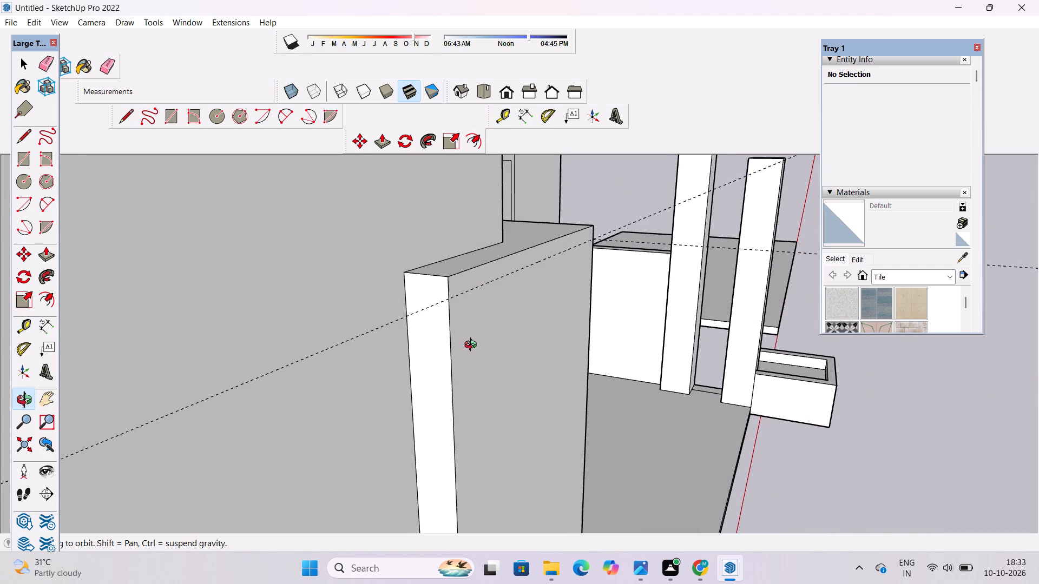
key(r)
key(t)
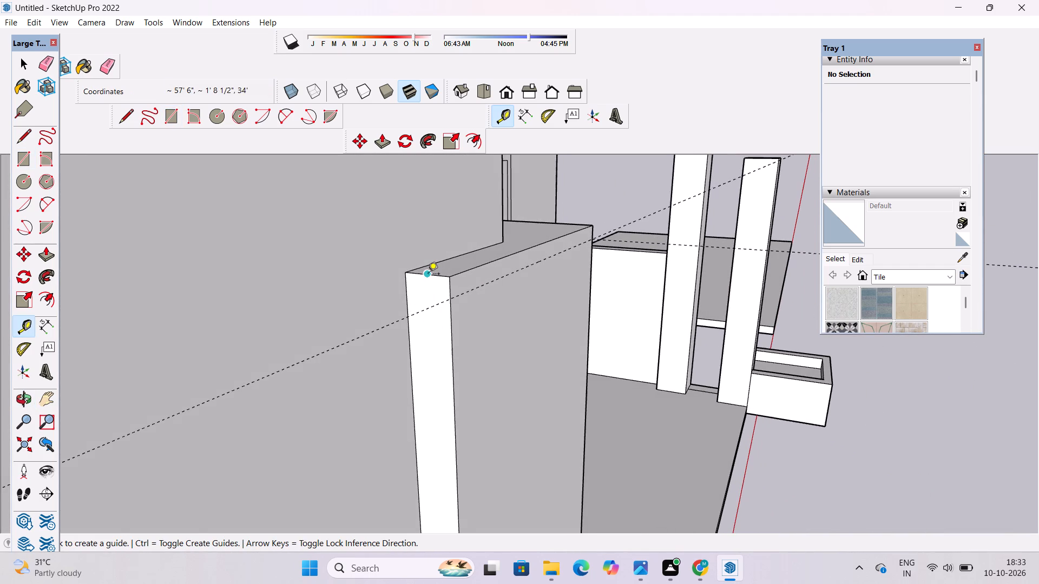
click(428, 275)
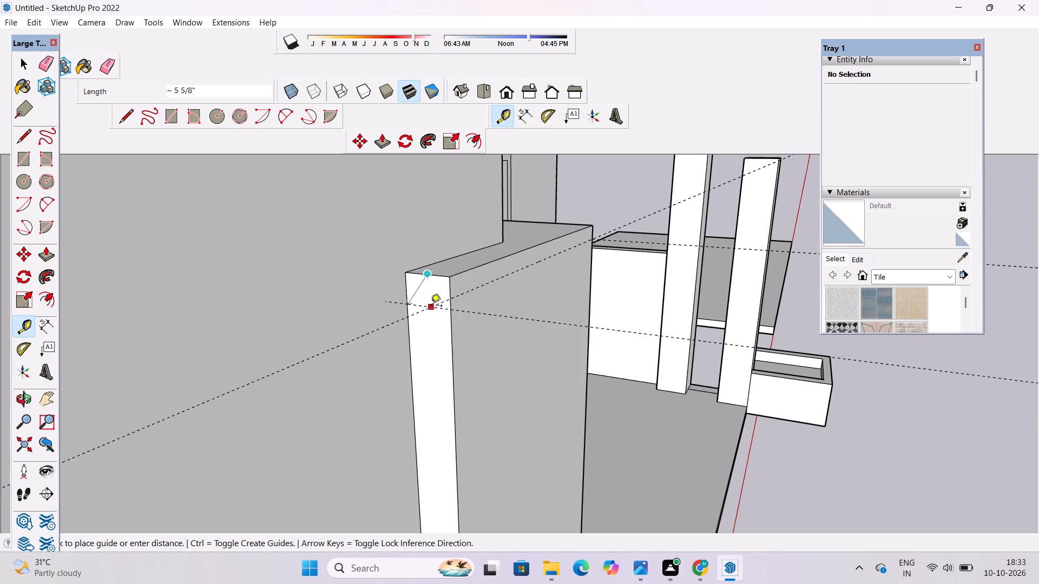
click(457, 295)
Draw a line across the short pillar's narrow end face along its guide.
key(space)
text(l)
click(405, 293)
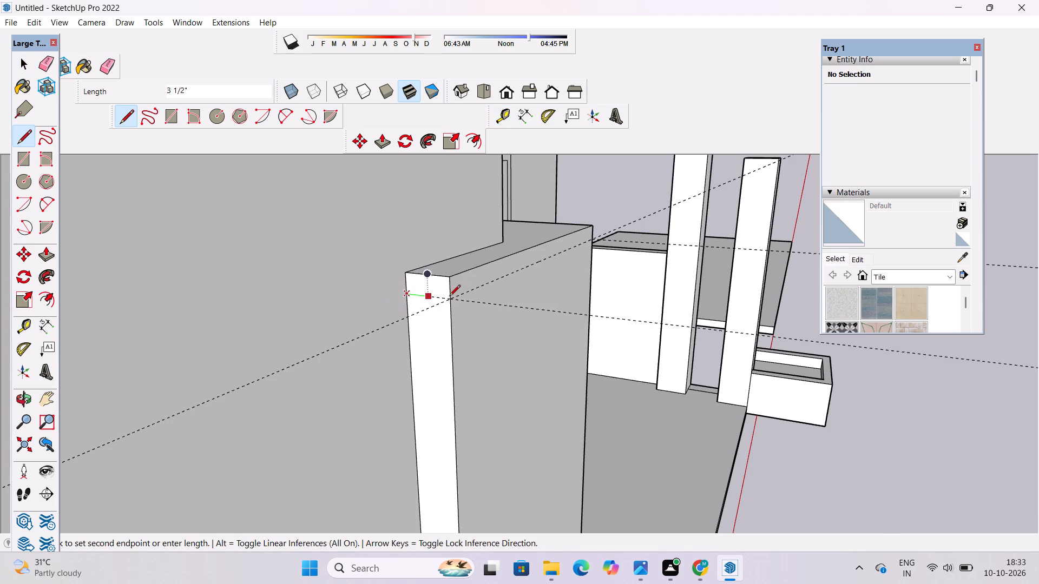
click(450, 298)
key(space)
Draw a 5' line across the short pillar's long front face along the 3" guide.
text(o)
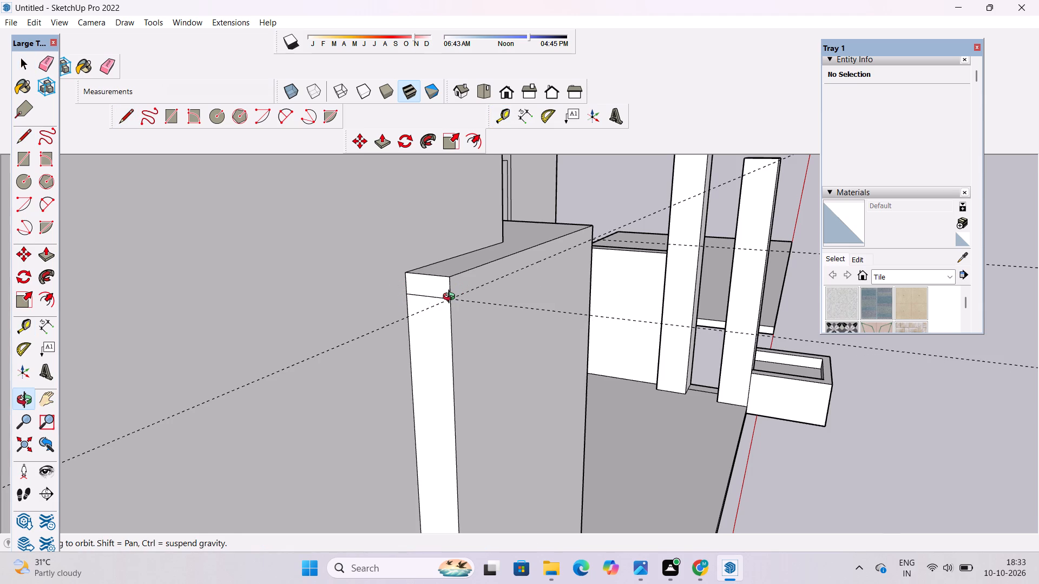
shift+drag(469, 300, 418, 329)
drag(456, 334, 386, 344)
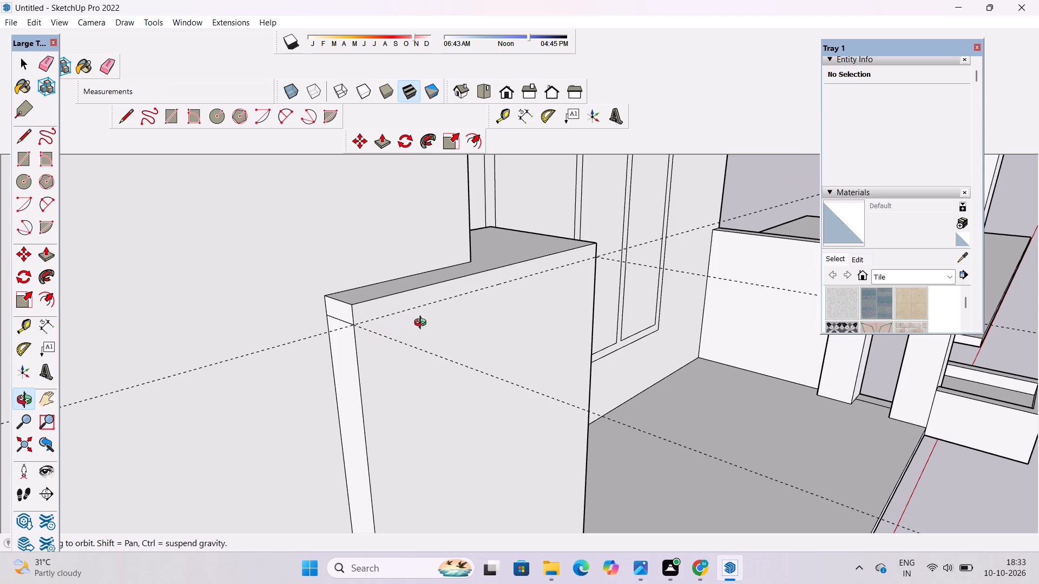
scroll(425, 335, down, 2)
shift+drag(512, 317, 479, 338)
drag(472, 358, 399, 372)
shift+scroll(399, 372, up, 1)
shift+drag(410, 366, 392, 374)
key(l)
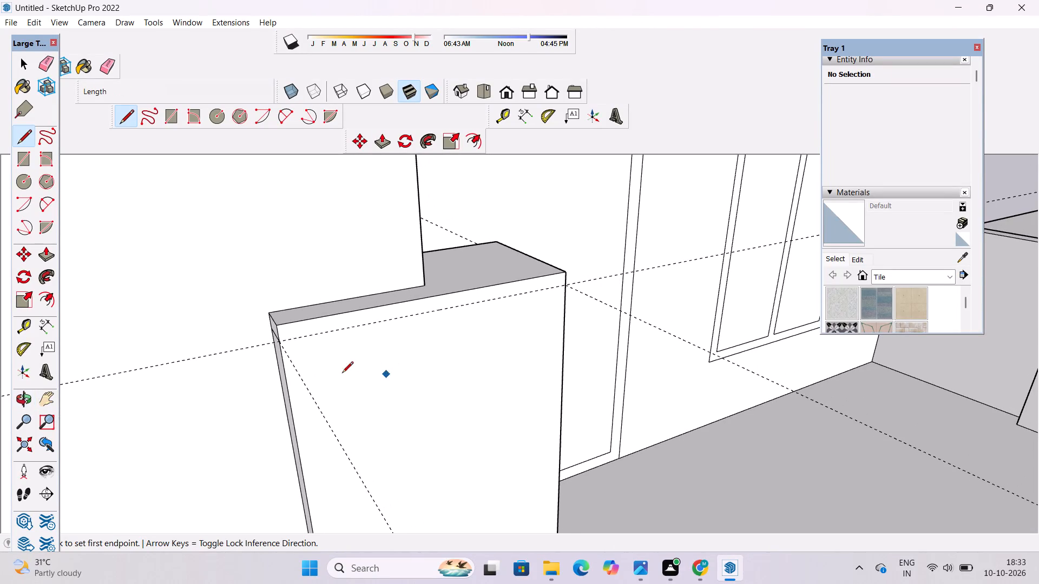
scroll(288, 359, up, 2)
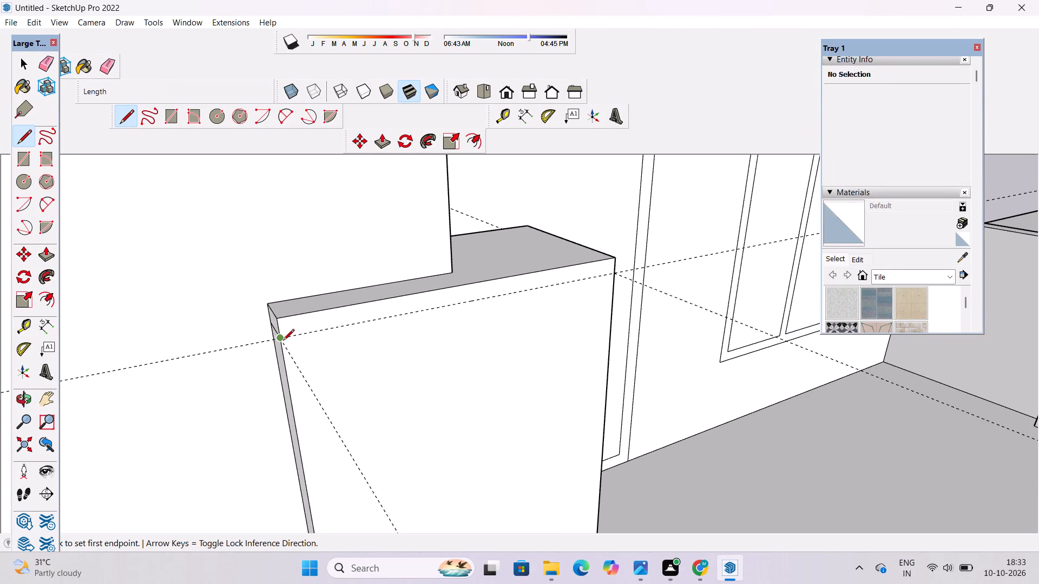
click(281, 338)
scroll(277, 337, down, 5)
scroll(523, 295, up, 1)
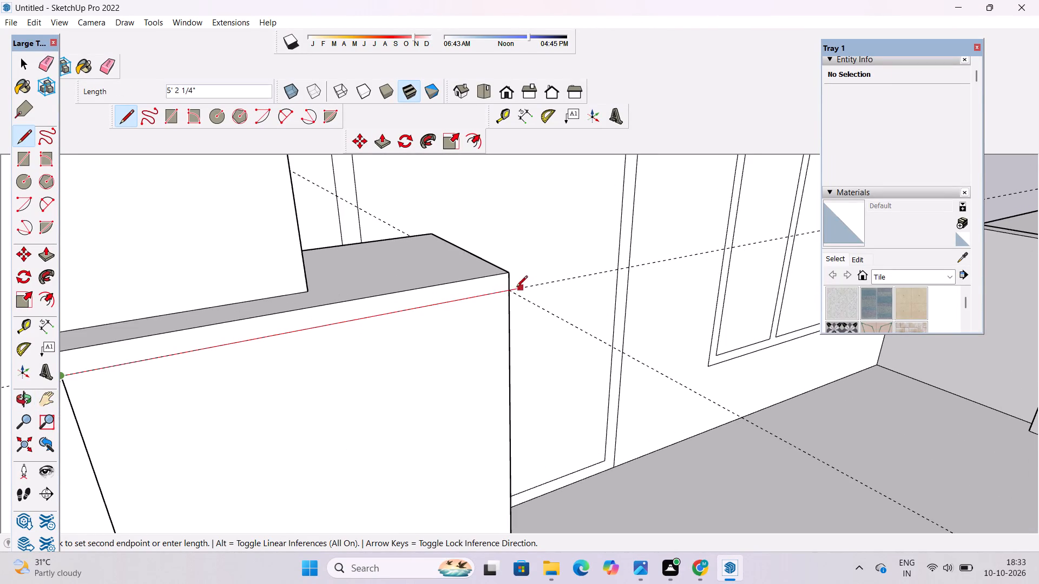
click(508, 290)
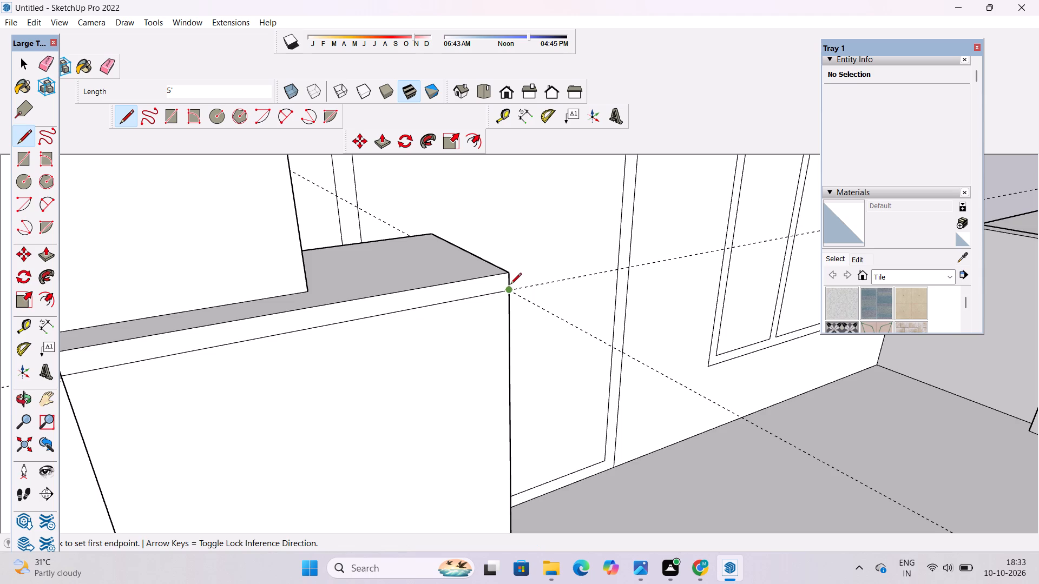
Draw a 2' 7" line across the short pillar's wider end face along its 3" guide.
key(o)
scroll(508, 288, down, 5)
drag(710, 295, 543, 321)
scroll(543, 321, down, 4)
shift+drag(420, 373, 472, 366)
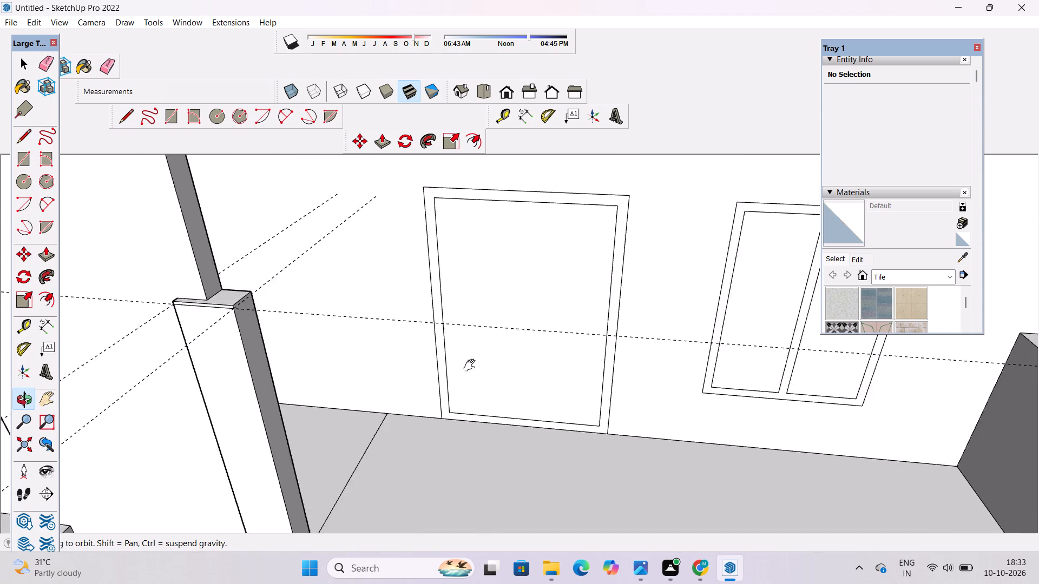
shift+drag(472, 366, 578, 342)
shift+drag(578, 342, 492, 342)
scroll(420, 285, up, 6)
shift+drag(383, 216, 496, 355)
drag(497, 362, 436, 344)
scroll(435, 343, up, 5)
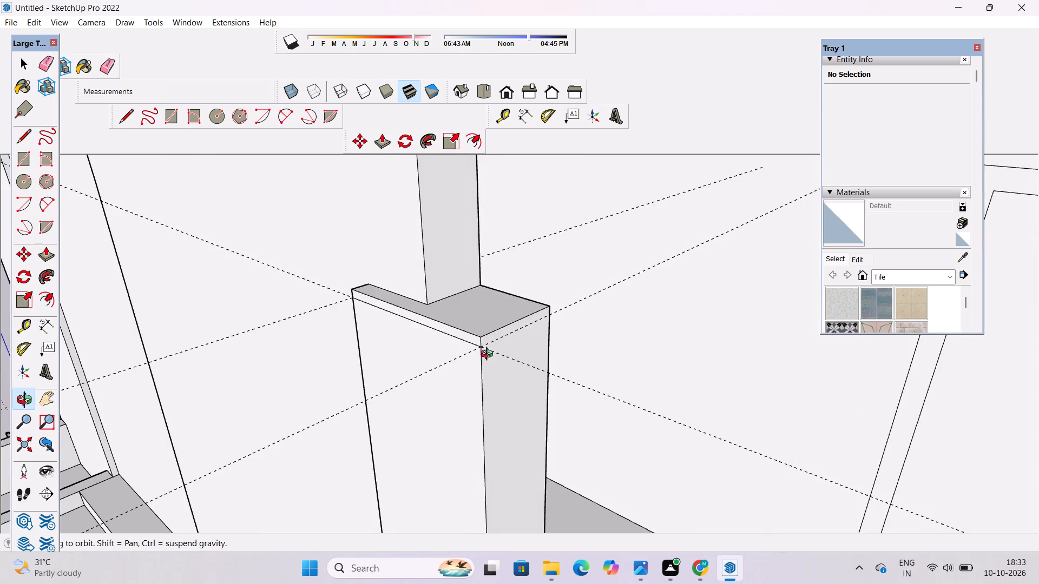
drag(537, 364, 451, 361)
scroll(451, 354, up, 3)
shift+drag(460, 346, 428, 355)
key(l)
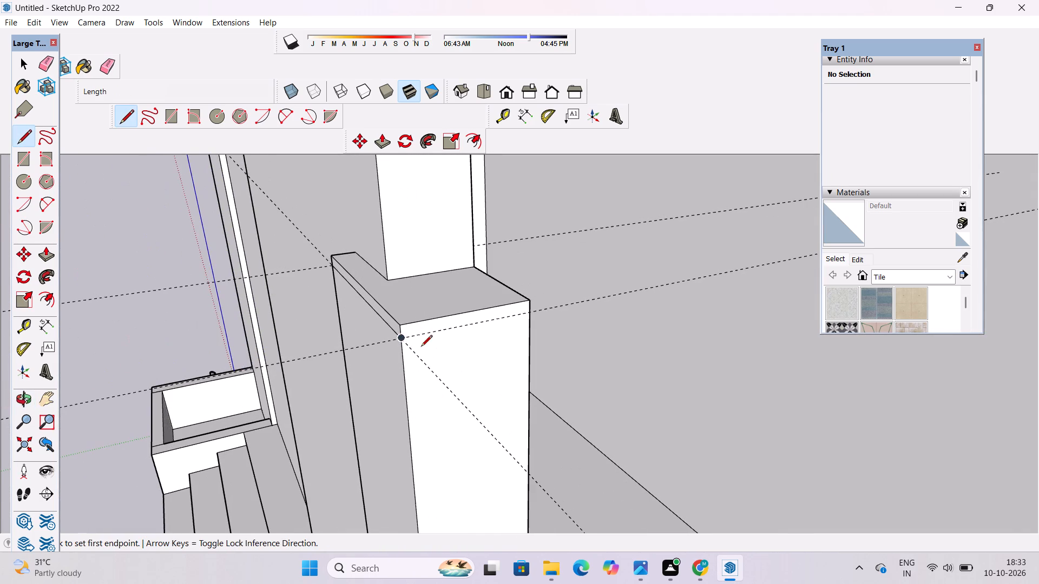
click(402, 339)
click(530, 311)
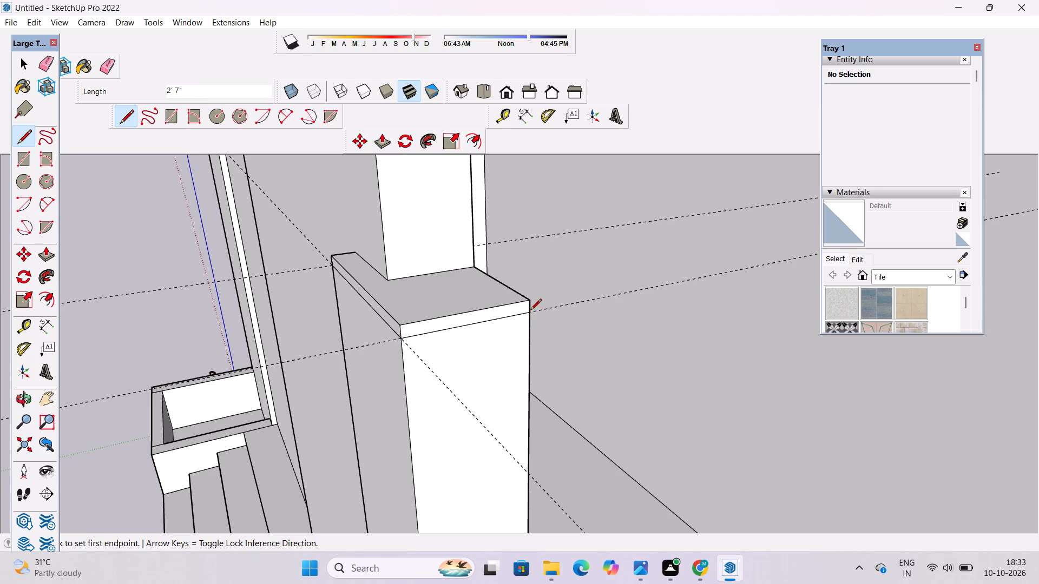
Draw a line about 5' 3" long across the wide front face of the short pillar farthest from the steps, along its guide.
key(space)
text(o)
scroll(453, 314, down, 3)
drag(367, 367, 495, 374)
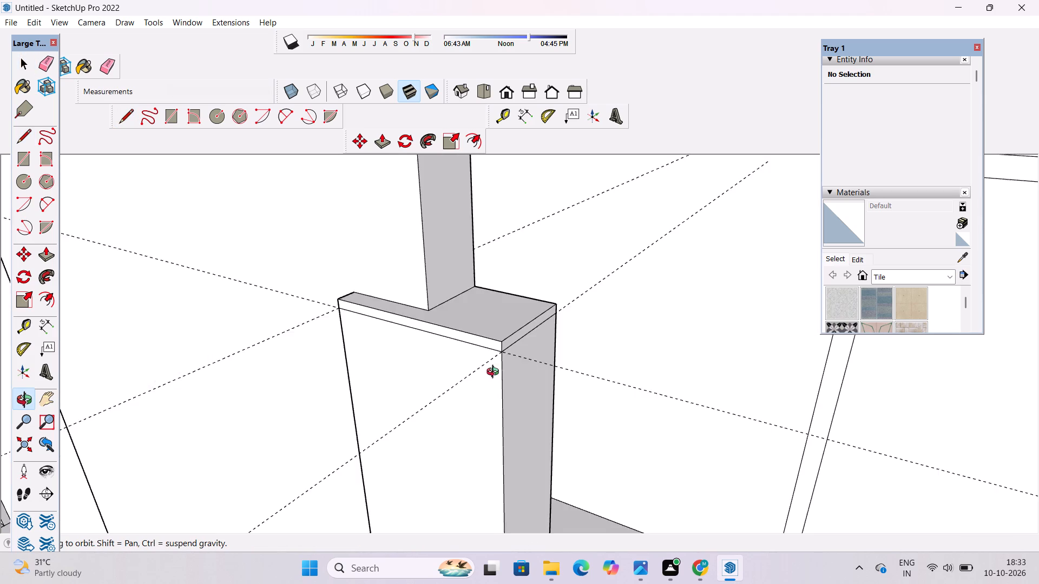
shift+drag(493, 362, 489, 340)
scroll(489, 339, down, 14)
drag(487, 351, 590, 364)
shift+drag(578, 356, 269, 386)
shift+scroll(313, 361, down, 7)
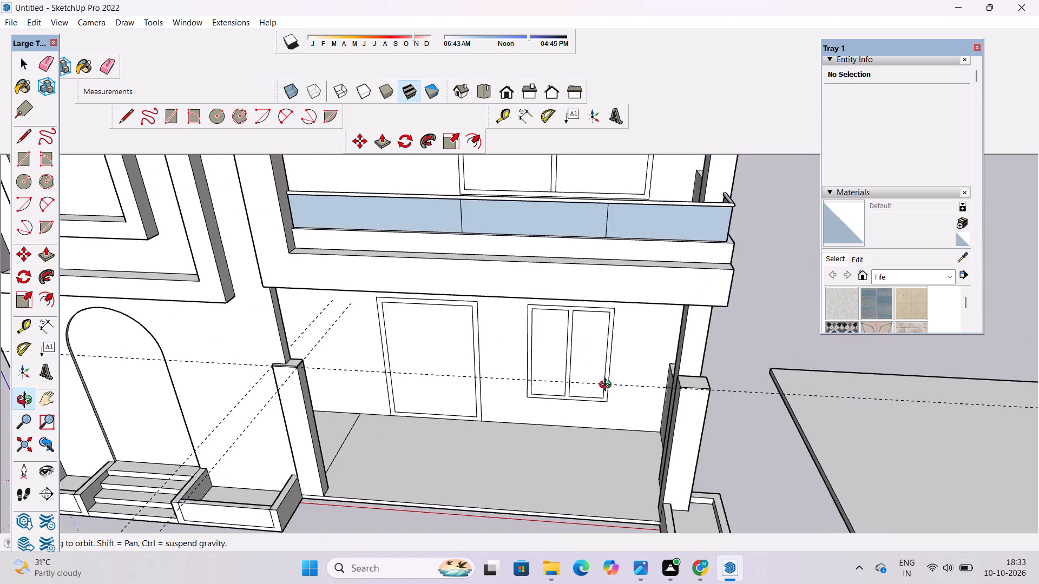
shift+drag(643, 386, 483, 386)
shift+scroll(481, 389, up, 10)
shift+drag(478, 390, 444, 406)
shift+scroll(450, 402, up, 7)
shift+drag(475, 387, 425, 396)
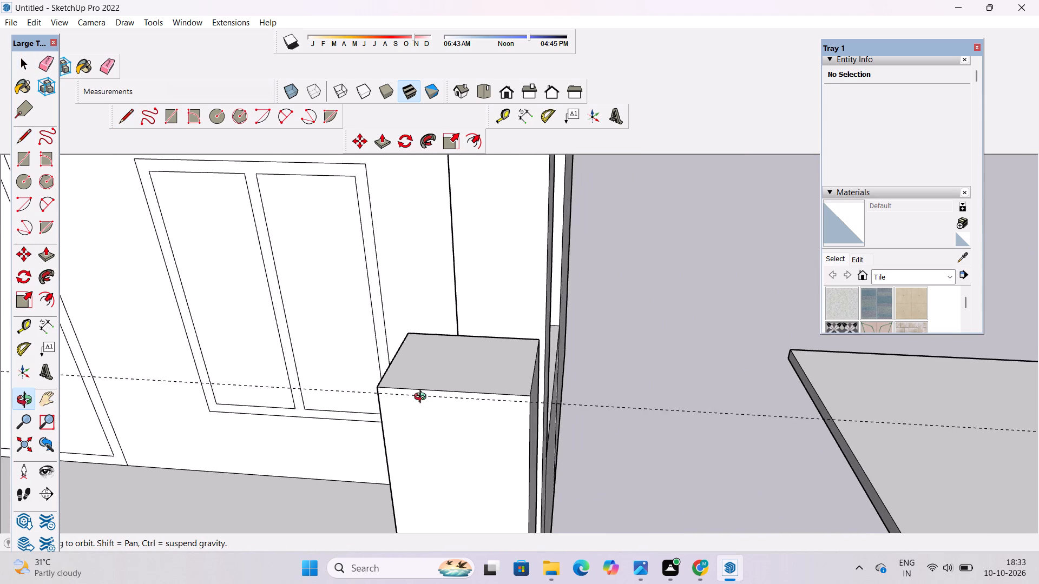
drag(428, 398, 460, 385)
key(l)
scroll(460, 388, up, 5)
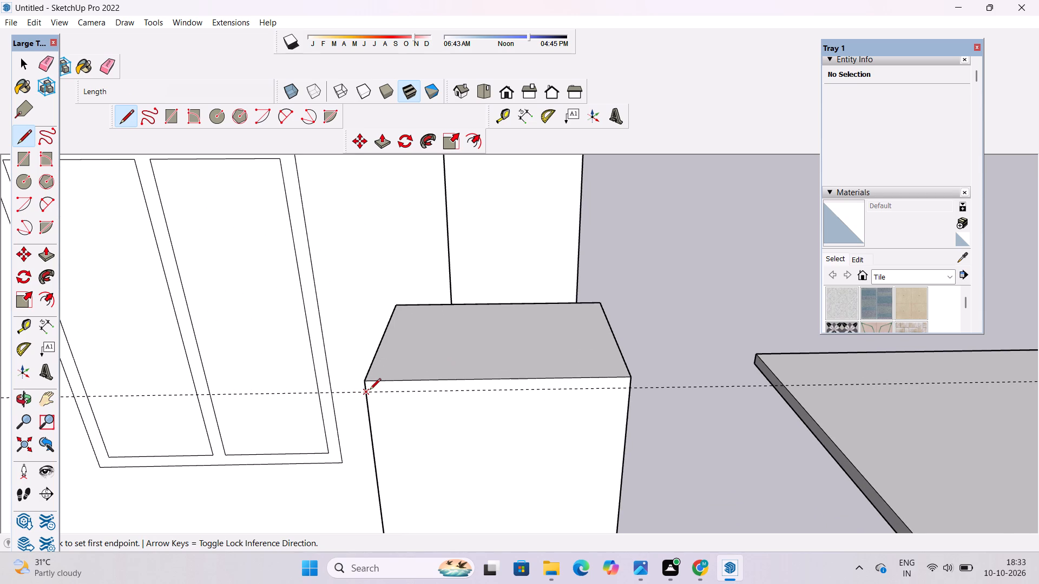
click(370, 390)
click(631, 389)
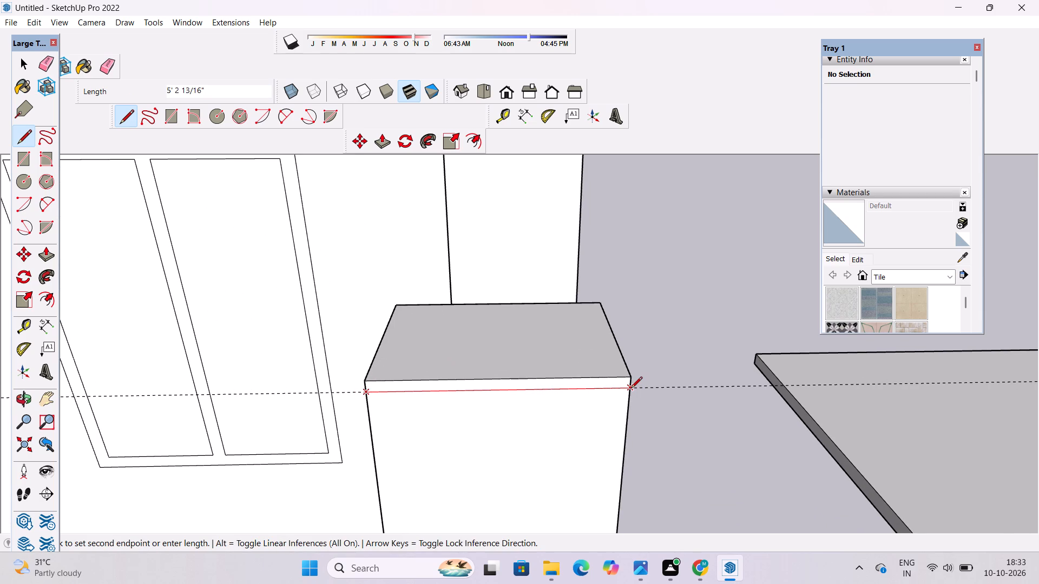
key(space)
Place a guide 3" below the top edge of that pillar's outer end face, level with the front line.
text(o)
drag(652, 406, 325, 411)
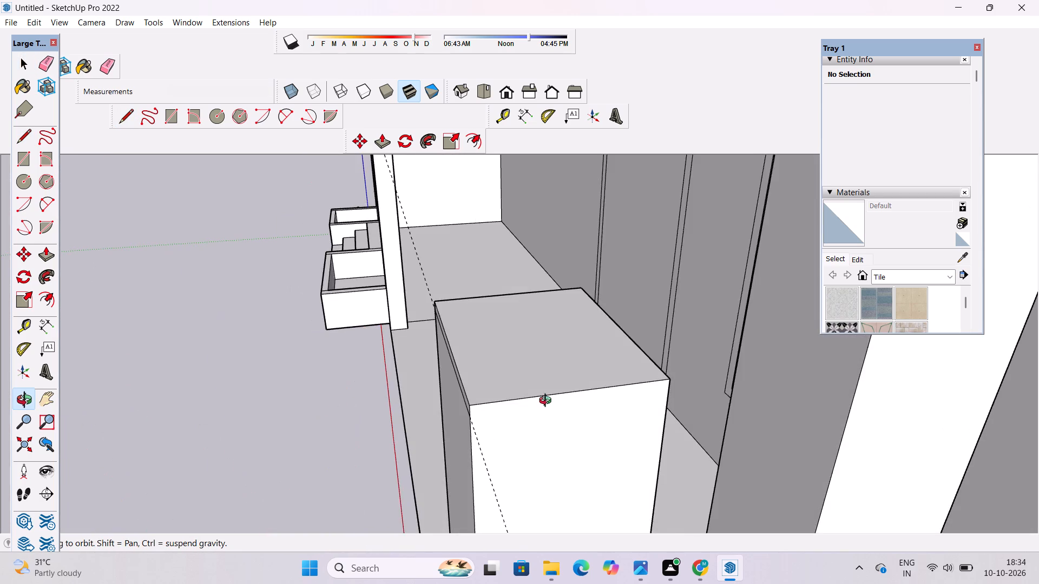
shift+drag(548, 402, 482, 427)
drag(486, 428, 485, 392)
shift+drag(474, 423, 504, 393)
drag(505, 393, 583, 407)
shift+drag(583, 407, 560, 380)
click(560, 380)
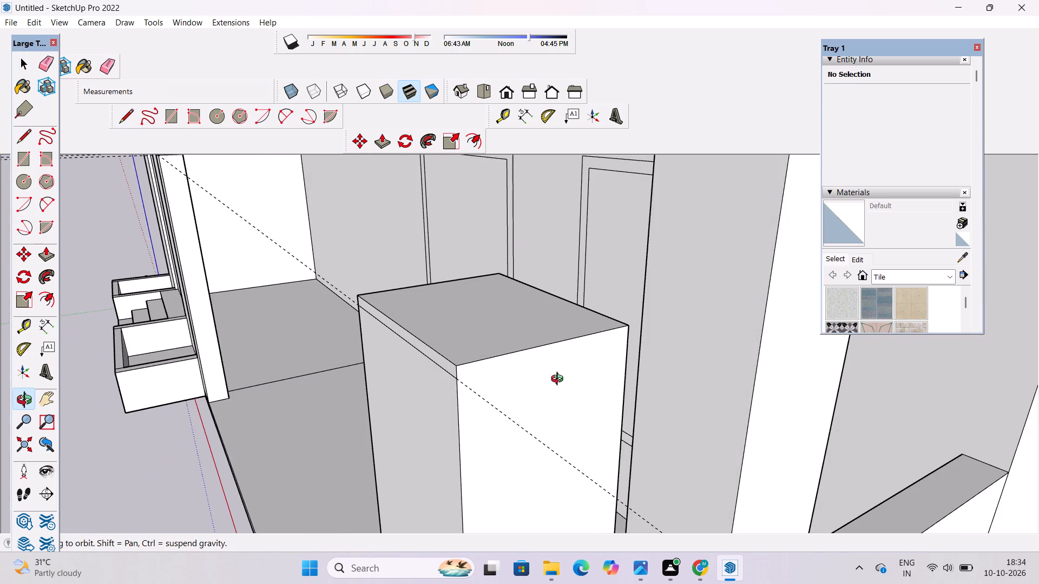
key(t)
scroll(545, 371, up, 2)
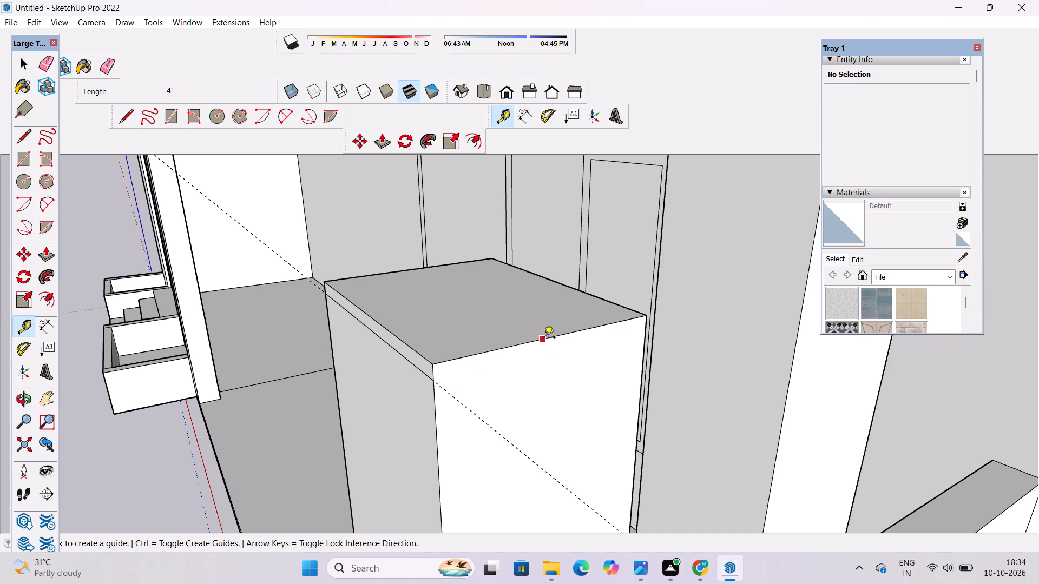
click(553, 338)
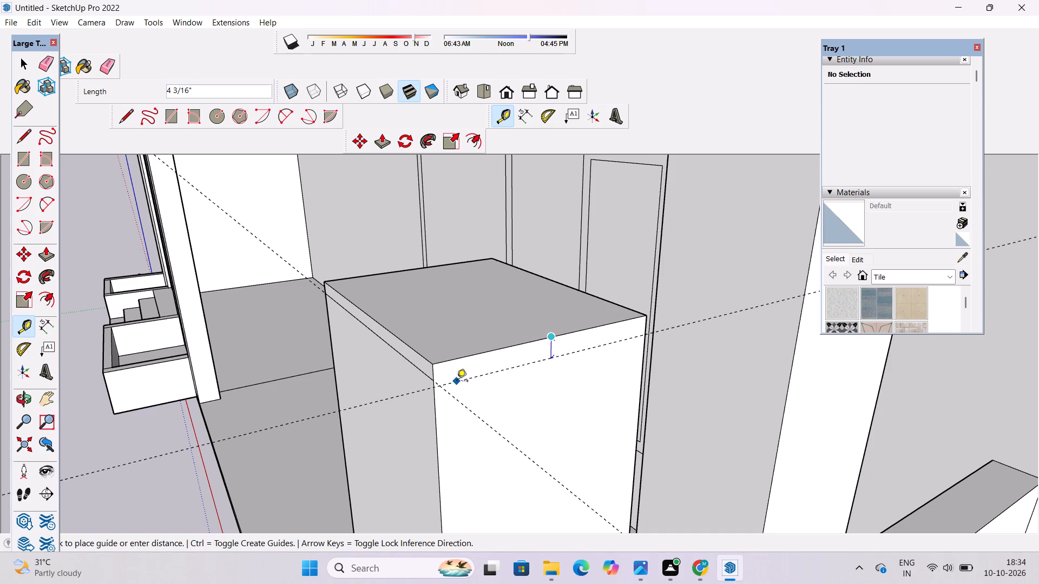
click(436, 380)
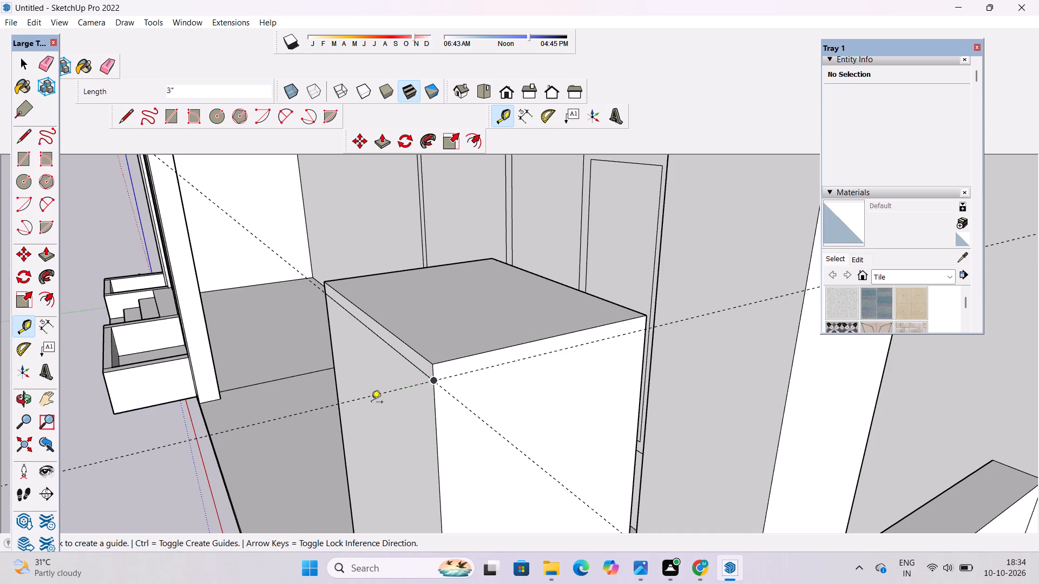
Draw a line about 4' long across the pillar's inner end face, level with the front line.
key(o)
scroll(383, 393, down, 6)
drag(413, 393, 603, 368)
scroll(619, 356, down, 5)
drag(525, 397, 595, 397)
scroll(594, 397, up, 3)
shift+drag(573, 373, 445, 366)
drag(466, 367, 606, 381)
scroll(610, 379, up, 3)
shift+drag(608, 367, 525, 368)
drag(491, 377, 610, 388)
scroll(609, 370, up, 3)
shift+drag(607, 360, 543, 383)
scroll(541, 383, up, 1)
key(l)
scroll(542, 381, up, 3)
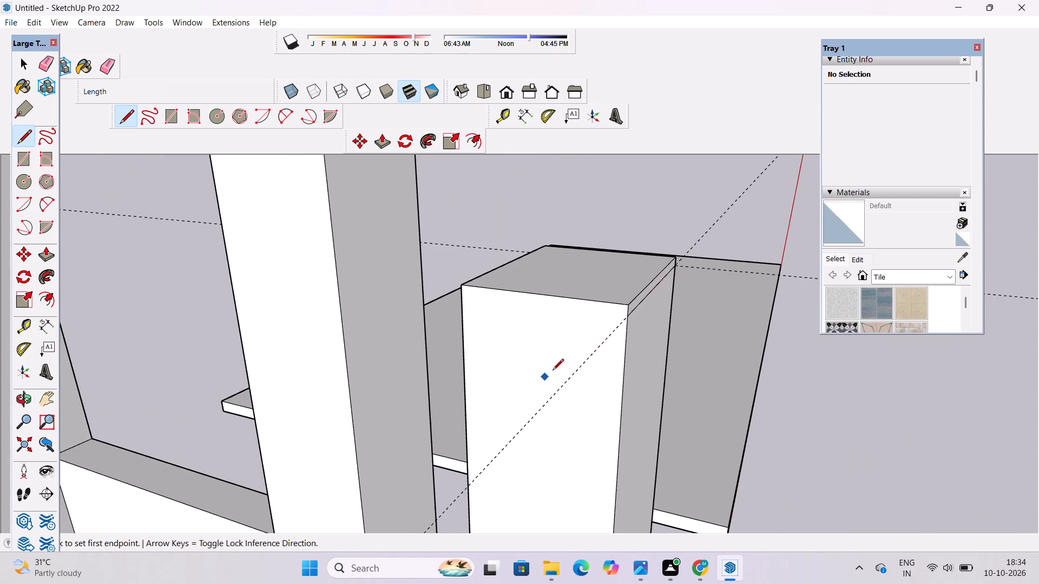
click(626, 317)
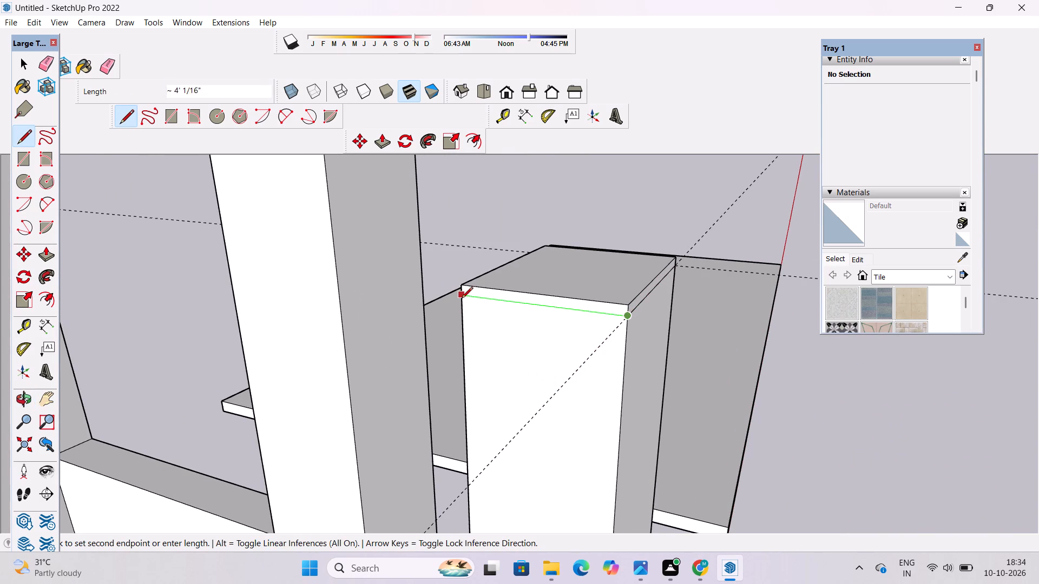
click(462, 295)
key(space)
Draw a 4' line across the pillar's outer end face along the 3" guide.
text(o)
drag(593, 342, 465, 368)
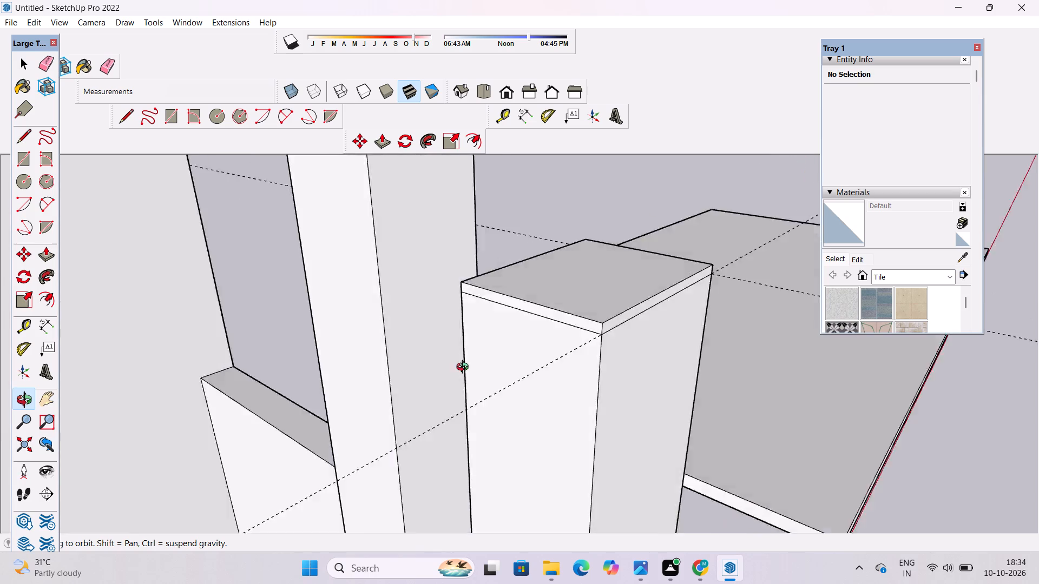
drag(465, 368, 250, 390)
drag(707, 341, 523, 309)
drag(711, 380, 631, 401)
shift+drag(632, 406, 604, 362)
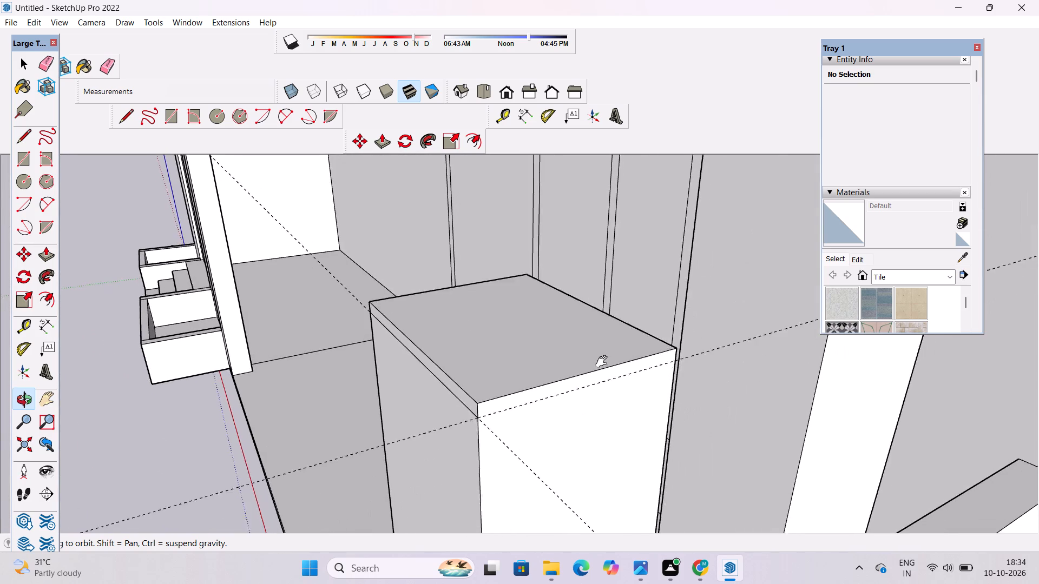
shift+drag(604, 362, 570, 359)
key(l)
scroll(504, 404, up, 3)
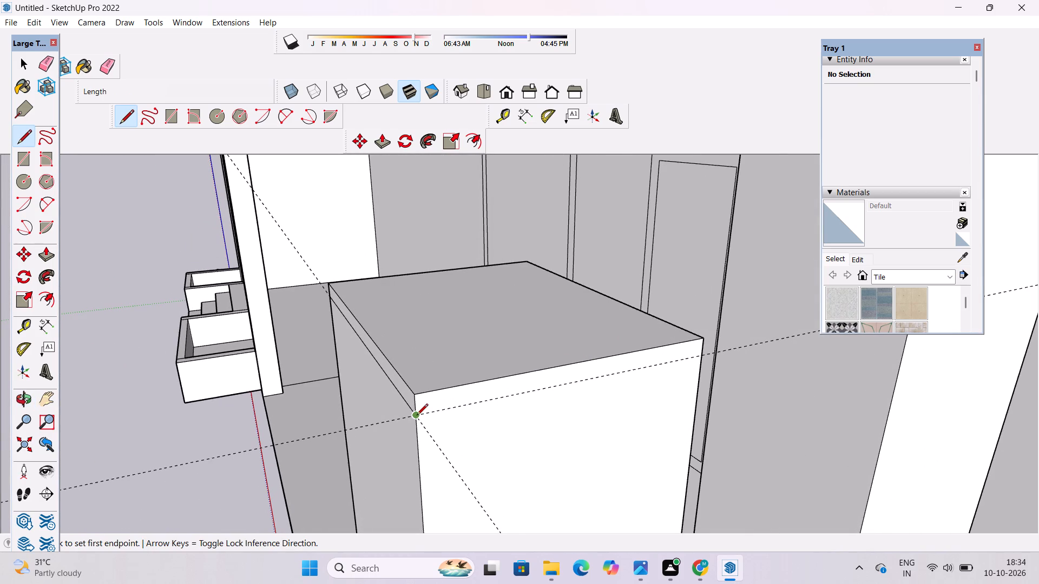
click(417, 416)
click(701, 353)
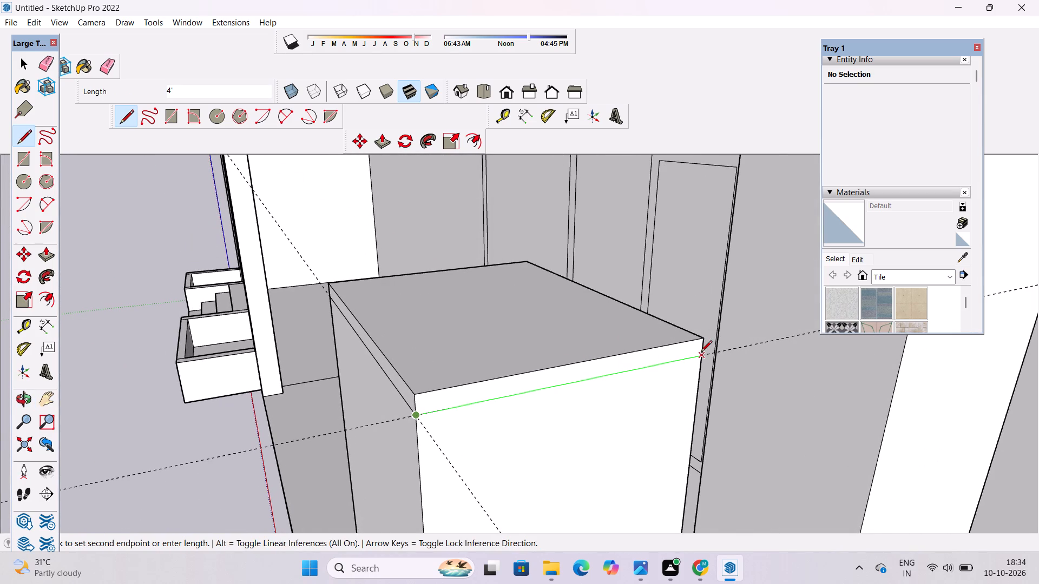
key(space)
Erase the construction guides running through the two short porch pillars.
text(e)
scroll(608, 348, down, 5)
key(o)
scroll(594, 348, down, 6)
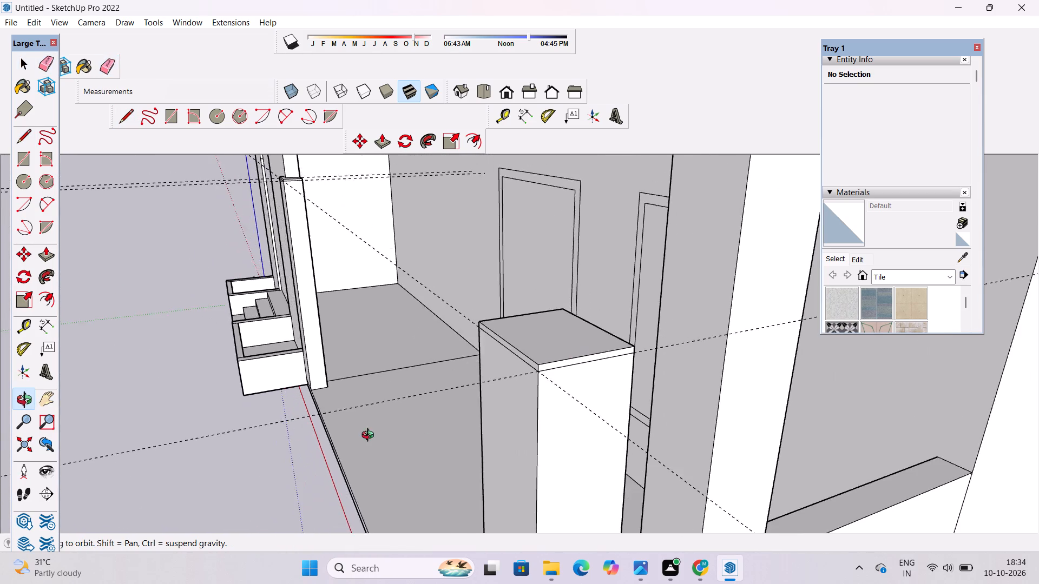
drag(370, 436, 681, 389)
scroll(687, 385, down, 5)
shift+drag(687, 376, 588, 434)
drag(645, 381, 454, 419)
scroll(481, 333, up, 9)
shift+drag(481, 332, 516, 390)
shift+scroll(522, 378, down, 5)
shift+drag(540, 402, 527, 365)
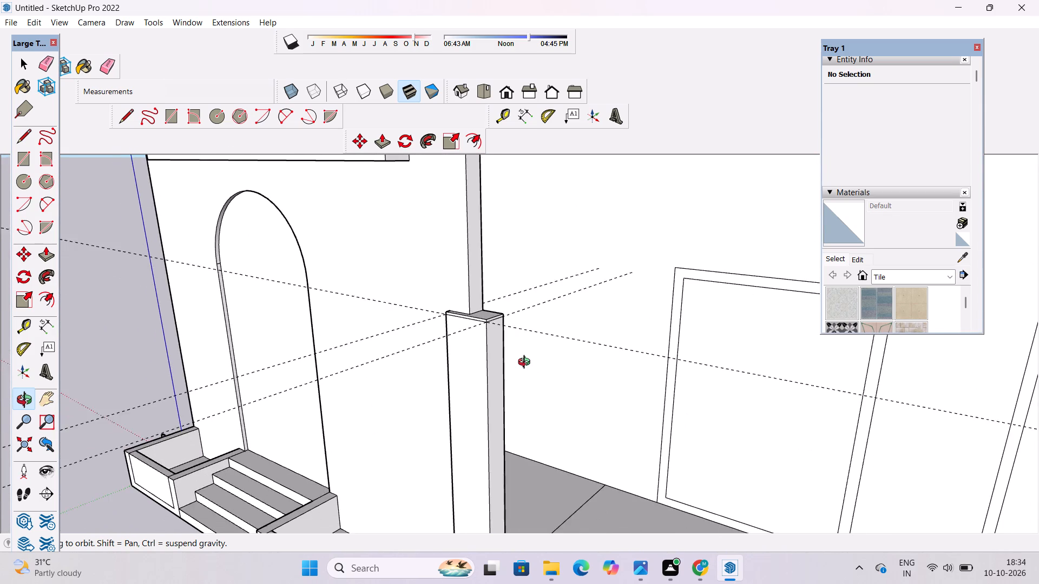
drag(527, 363, 540, 374)
key(e)
drag(540, 269, 554, 353)
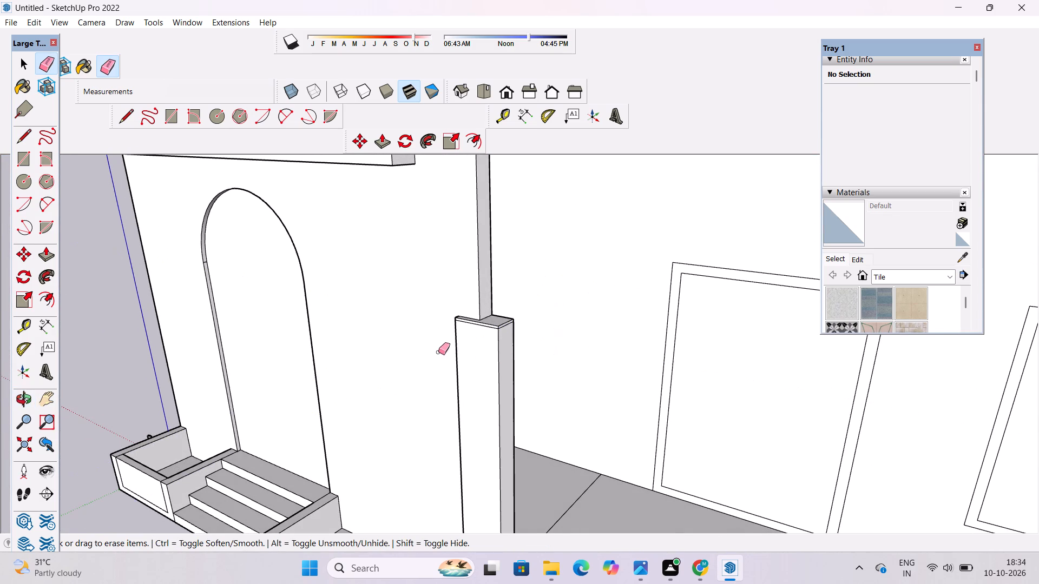
scroll(412, 345, down, 12)
scroll(682, 415, up, 5)
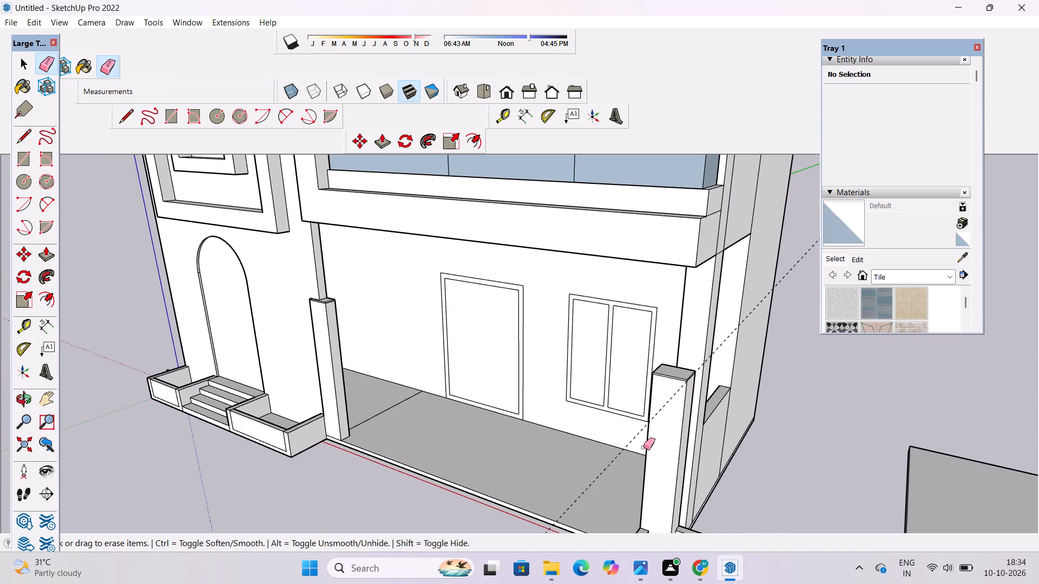
click(608, 467)
Push/Pull the top band on the far pillar's outer end face outward by 3".
key(o)
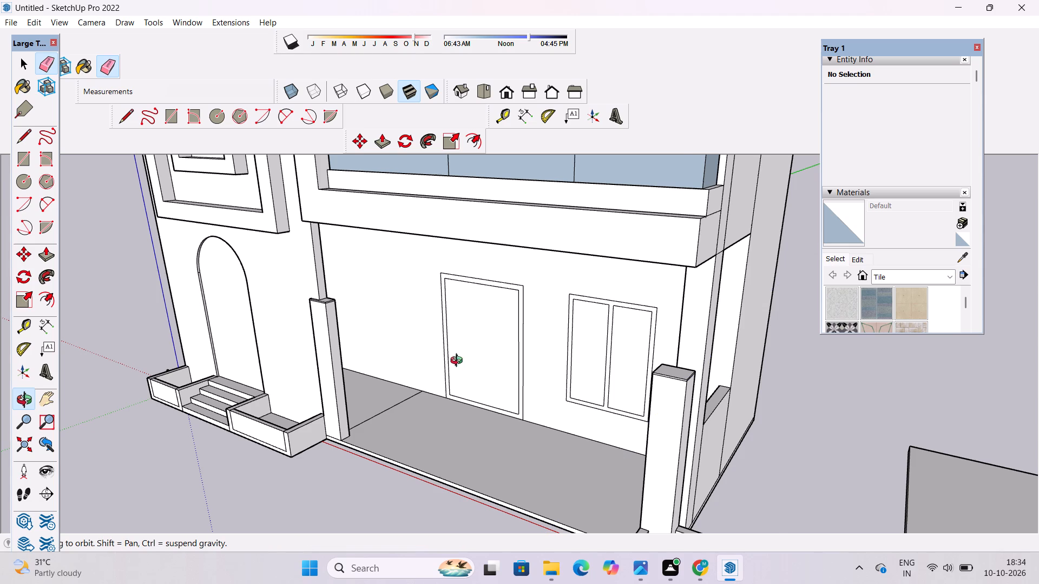
scroll(430, 344, down, 3)
scroll(496, 366, up, 9)
drag(703, 364, 627, 348)
drag(631, 361, 615, 385)
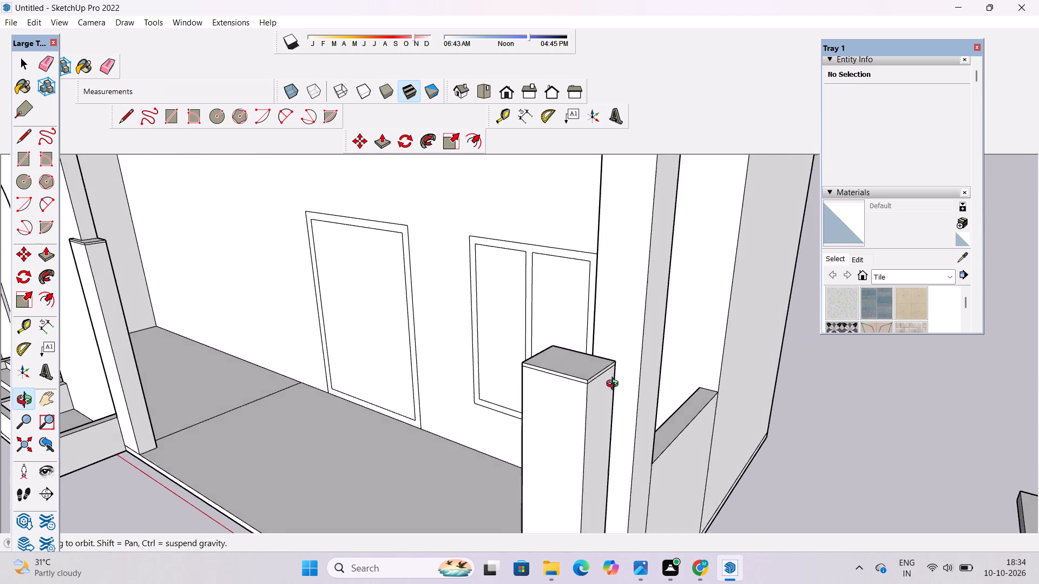
drag(615, 385, 596, 404)
scroll(557, 426, up, 4)
shift+drag(544, 482, 544, 387)
shift+scroll(519, 383, up, 9)
shift+drag(414, 408, 485, 363)
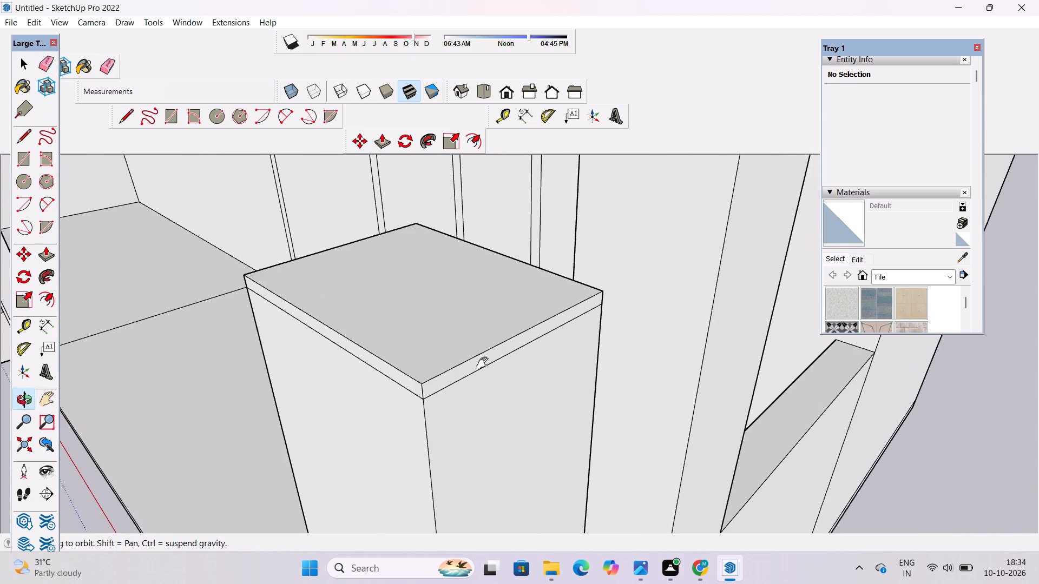
shift+drag(485, 363, 486, 362)
scroll(489, 361, down, 4)
drag(482, 370, 527, 347)
scroll(539, 336, up, 5)
shift+drag(506, 353, 525, 349)
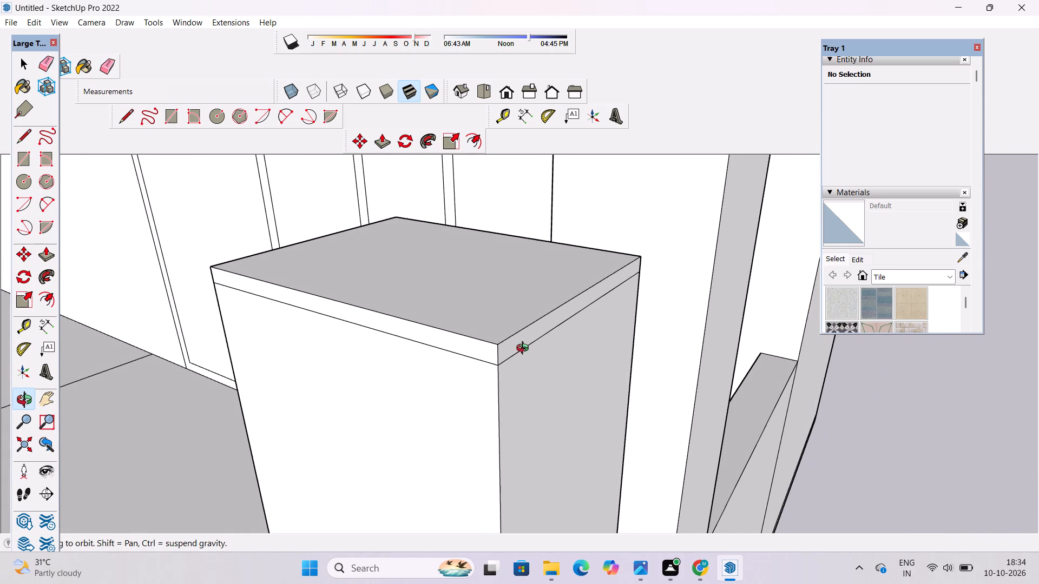
key(p)
click(511, 347)
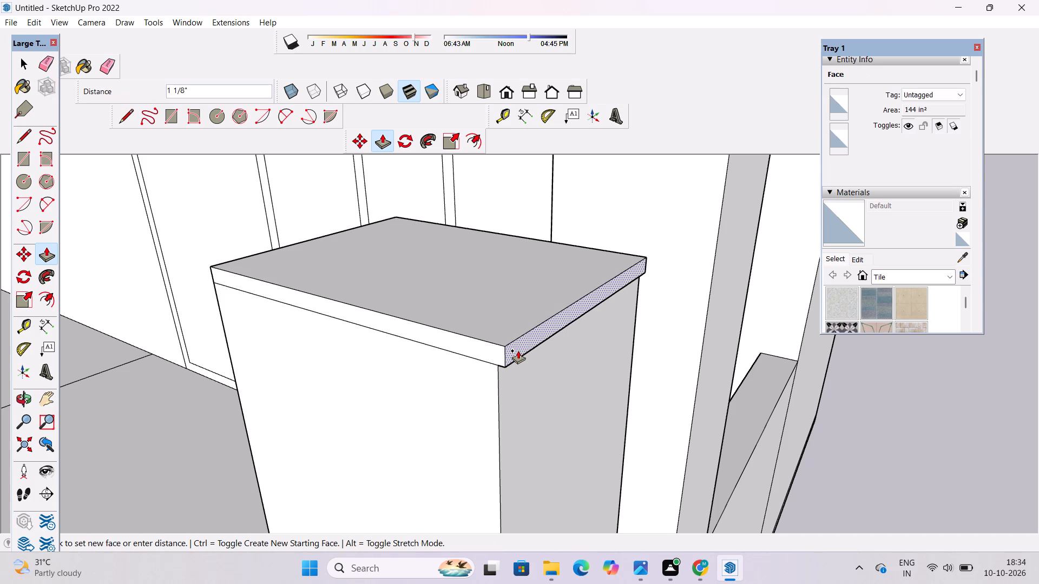
key(3)
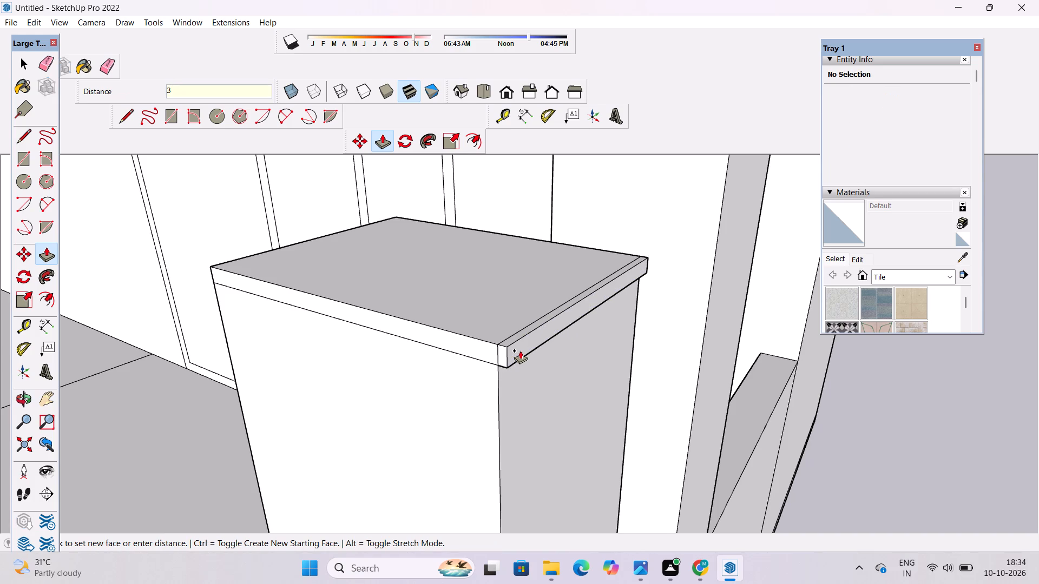
key(shift+quotedbl)
key(Return)
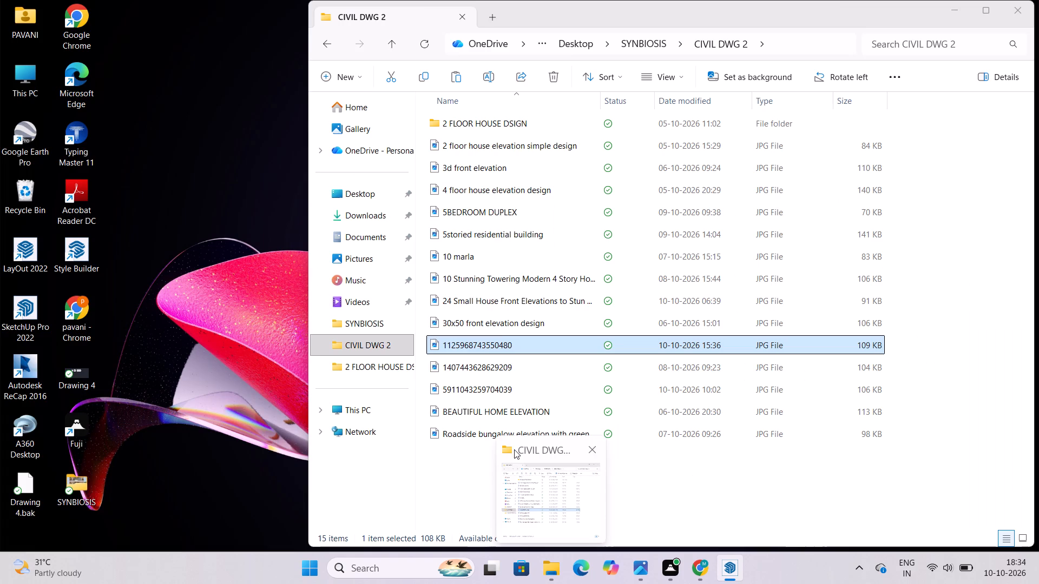
Push/Pull the top band on the same pillar's wide front face outward by 3".
click(484, 349)
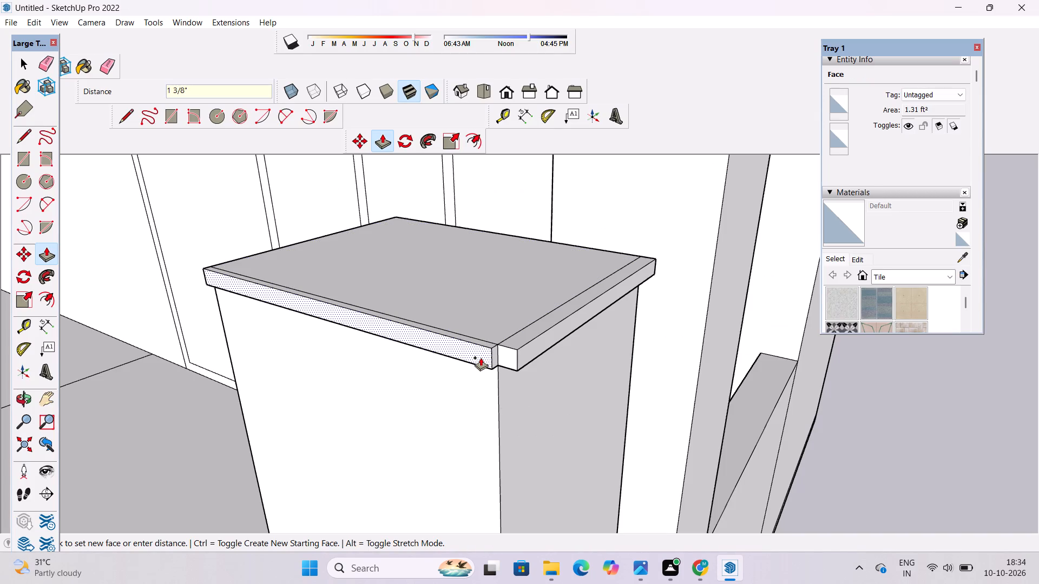
text(3")
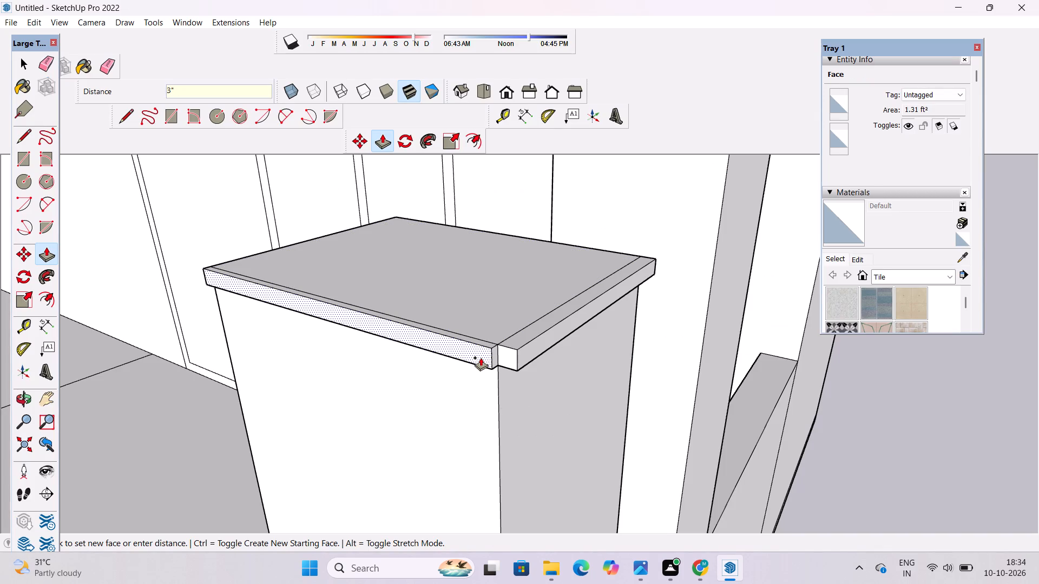
key(Return)
Push/Pull the end of the outer band forward to fill the corner flush with the front band.
click(508, 356)
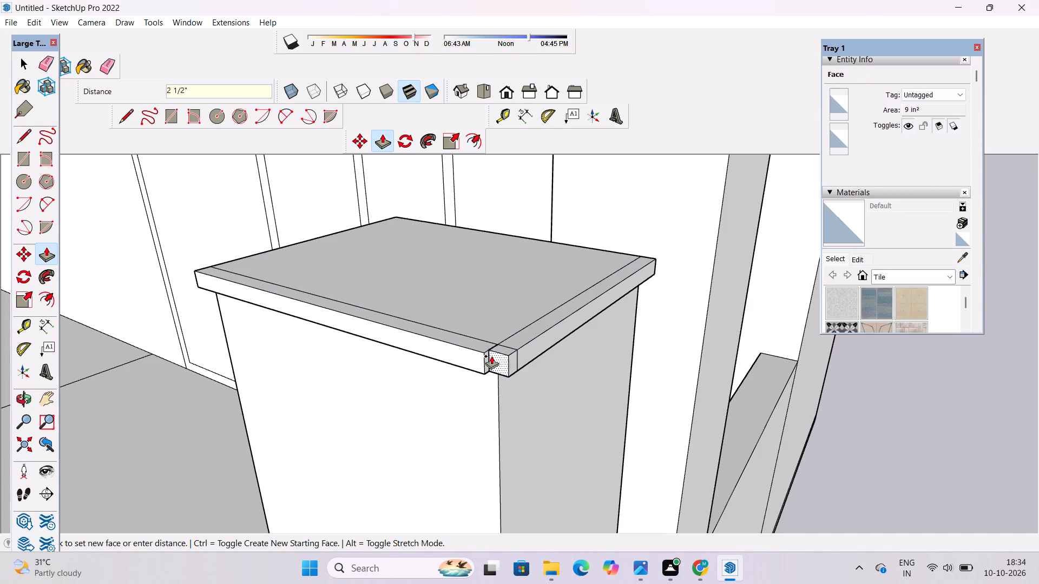
click(481, 354)
Push/Pull the top band on the pillar's inner end face outward by 3".
key(o)
scroll(589, 304, down, 5)
drag(435, 361, 735, 394)
shift+drag(425, 419, 530, 393)
shift+scroll(462, 388, up, 3)
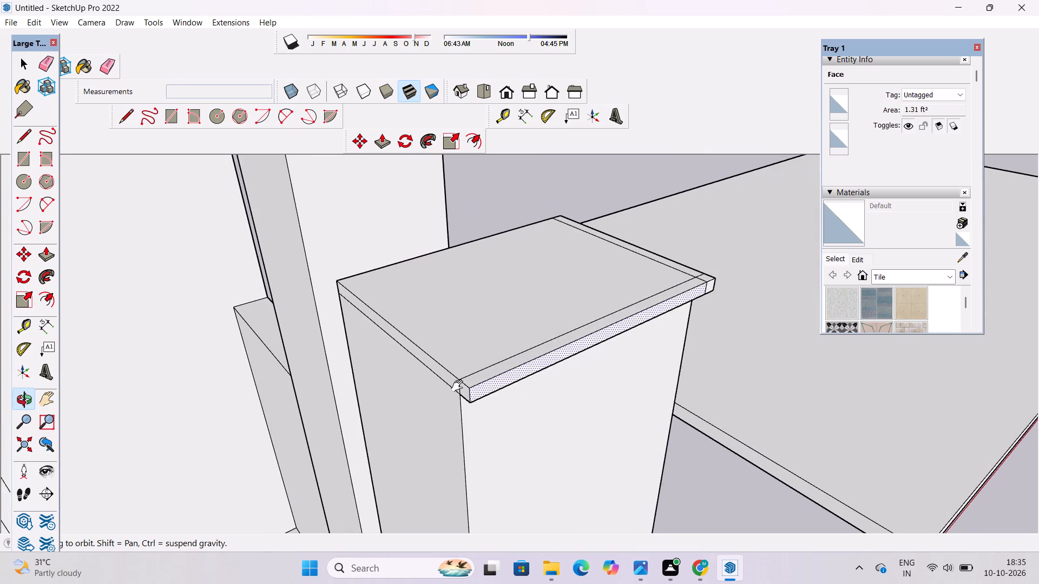
shift+drag(459, 386, 492, 408)
key(p)
click(477, 386)
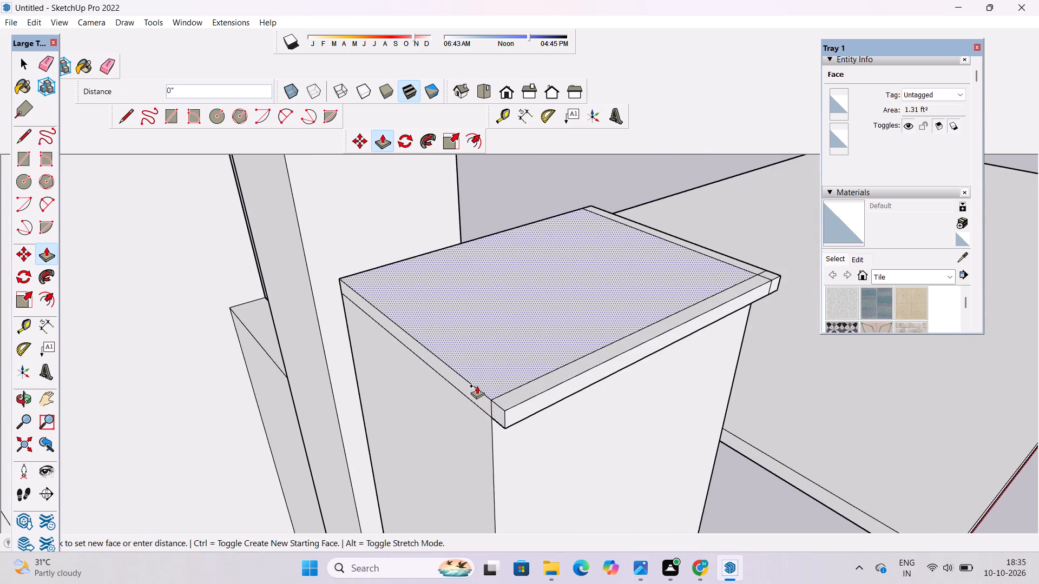
key(space)
key(p)
click(477, 396)
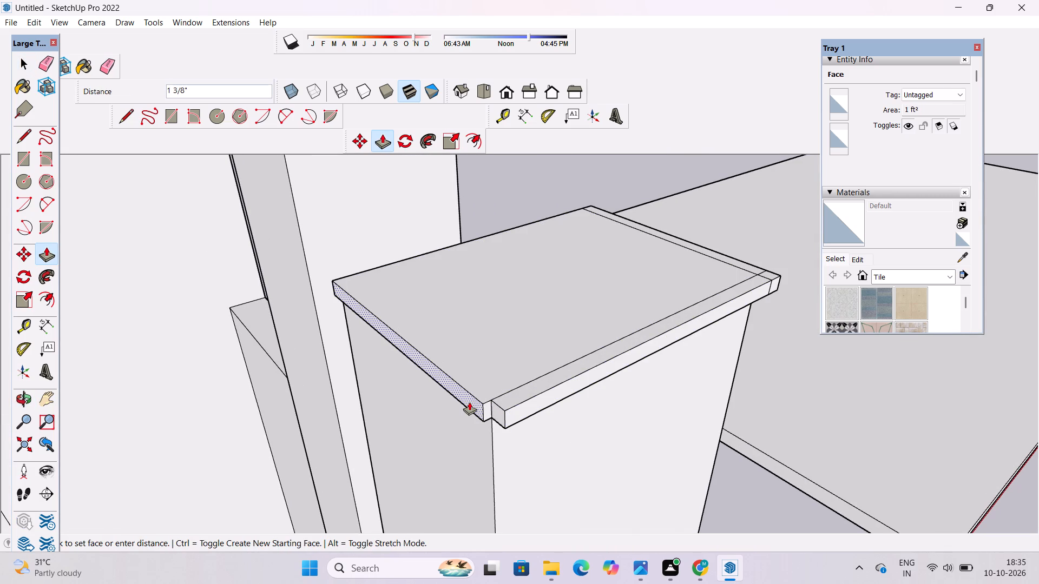
text(3")
key(Return)
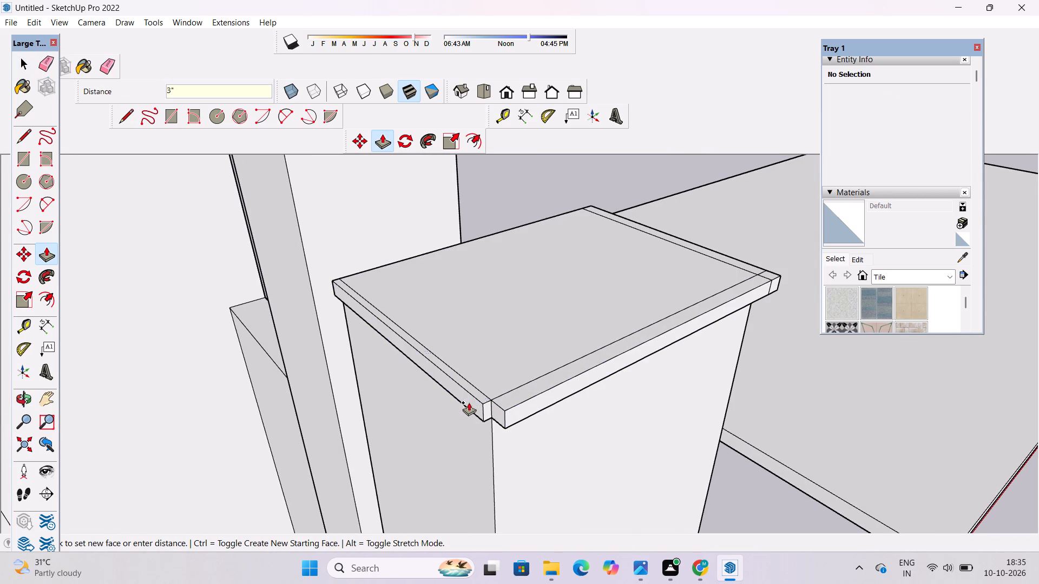
Push/Pull the end of the inner band forward to fill the far pillar's remaining corner flush with the front band.
click(500, 414)
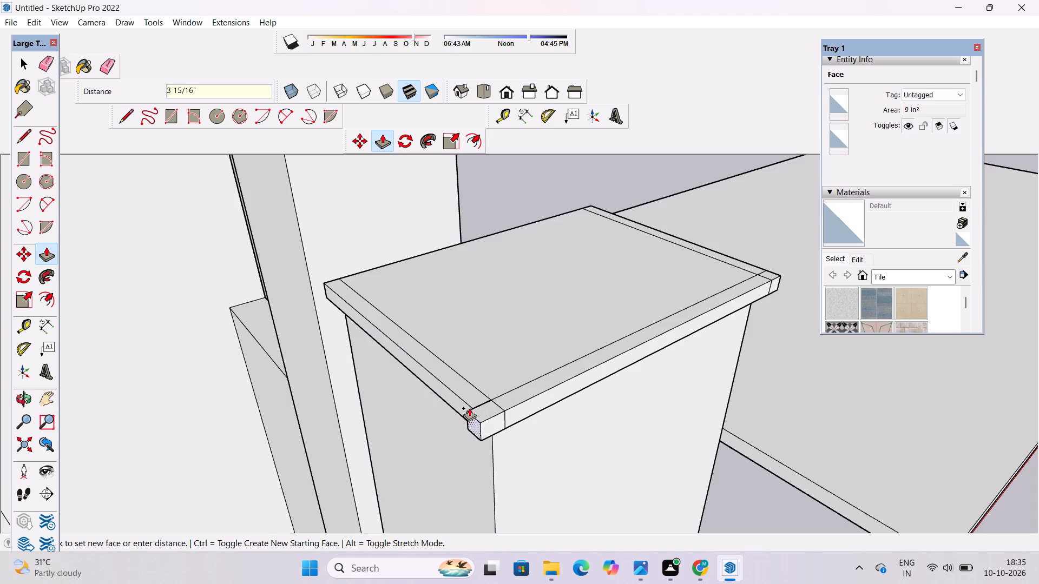
click(470, 397)
Push/Pull the top band on the narrow outer end of the opposite short pillar outward by 3".
key(o)
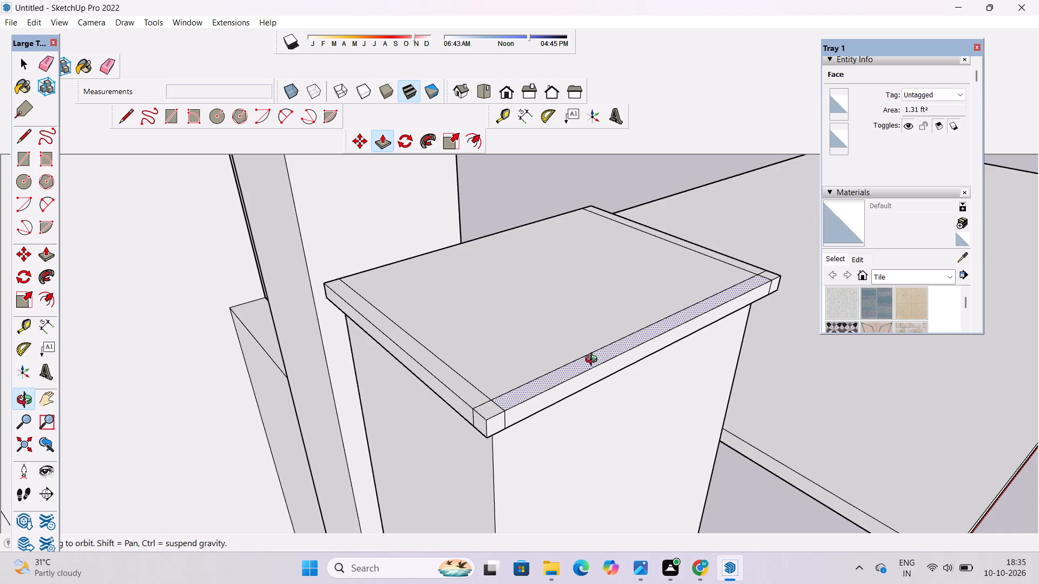
scroll(582, 342, down, 7)
shift+drag(406, 419, 563, 370)
scroll(565, 363, down, 11)
shift+drag(563, 380, 589, 331)
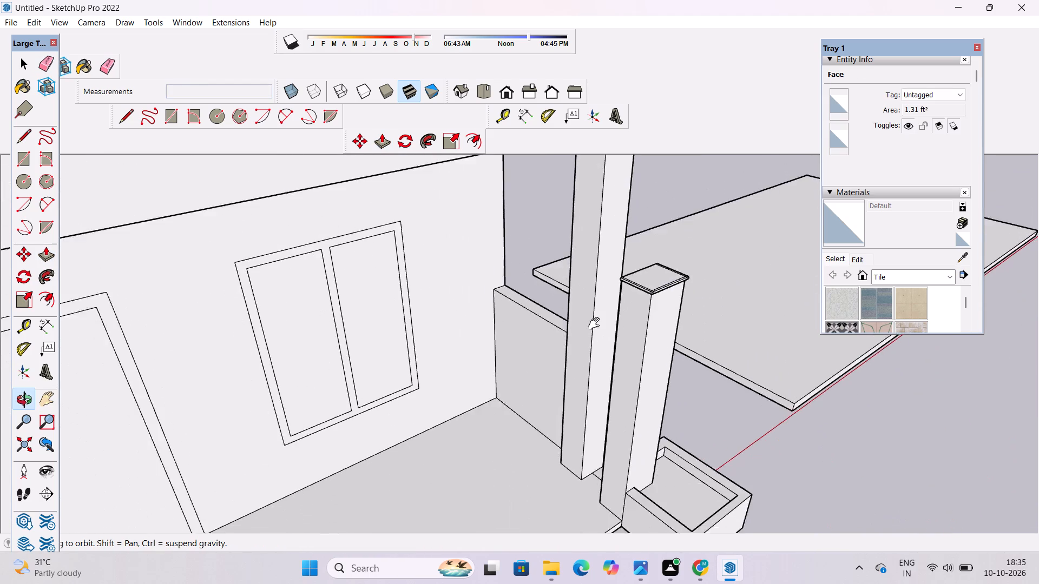
scroll(597, 323, down, 5)
drag(588, 403, 521, 386)
shift+drag(517, 382, 740, 307)
shift+scroll(524, 307, up, 8)
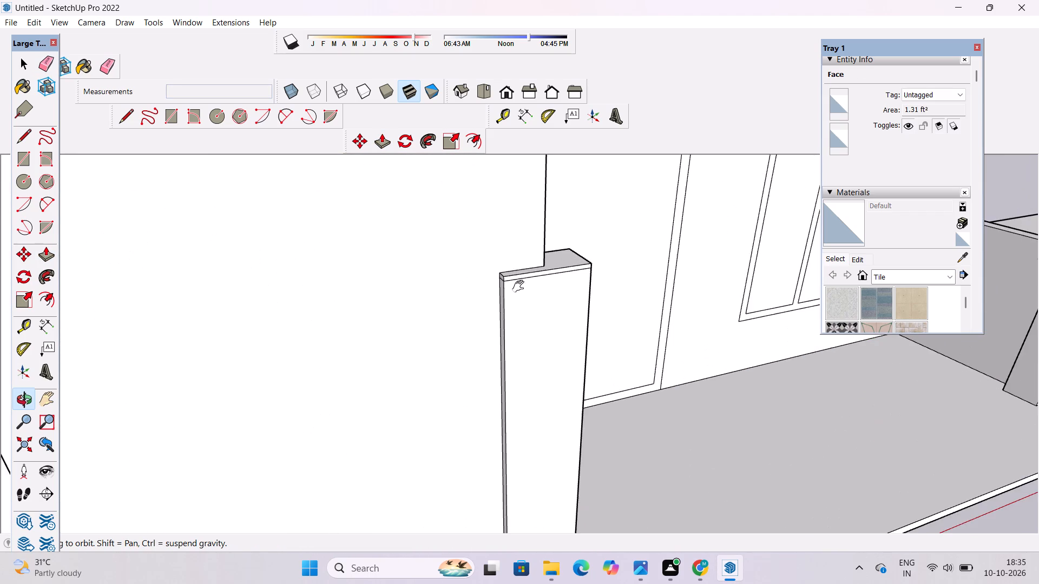
shift+drag(521, 283, 382, 330)
drag(407, 337, 471, 341)
scroll(396, 350, up, 9)
shift+drag(396, 350, 393, 355)
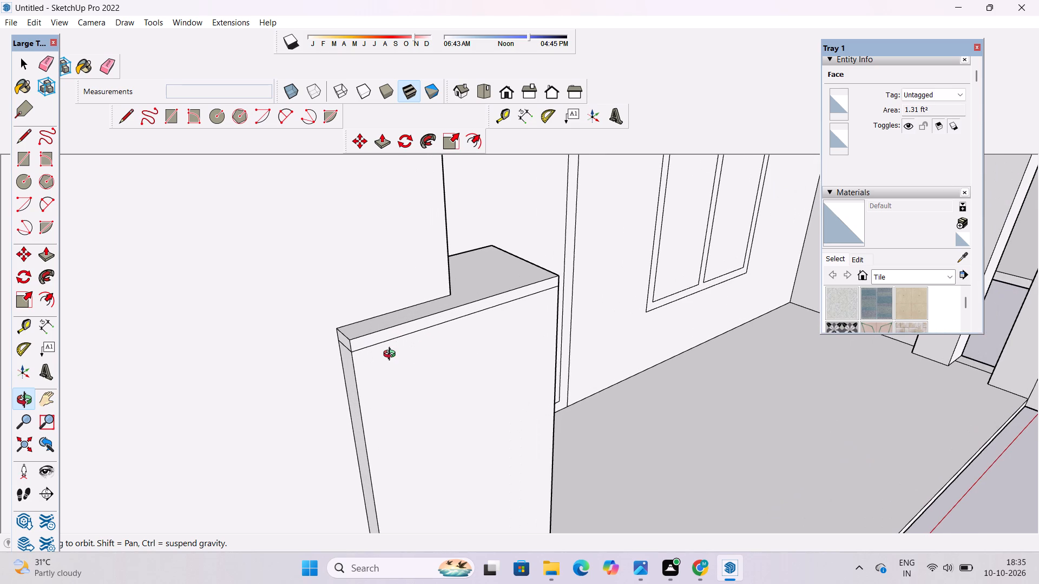
key(p)
scroll(344, 340, up, 8)
click(348, 335)
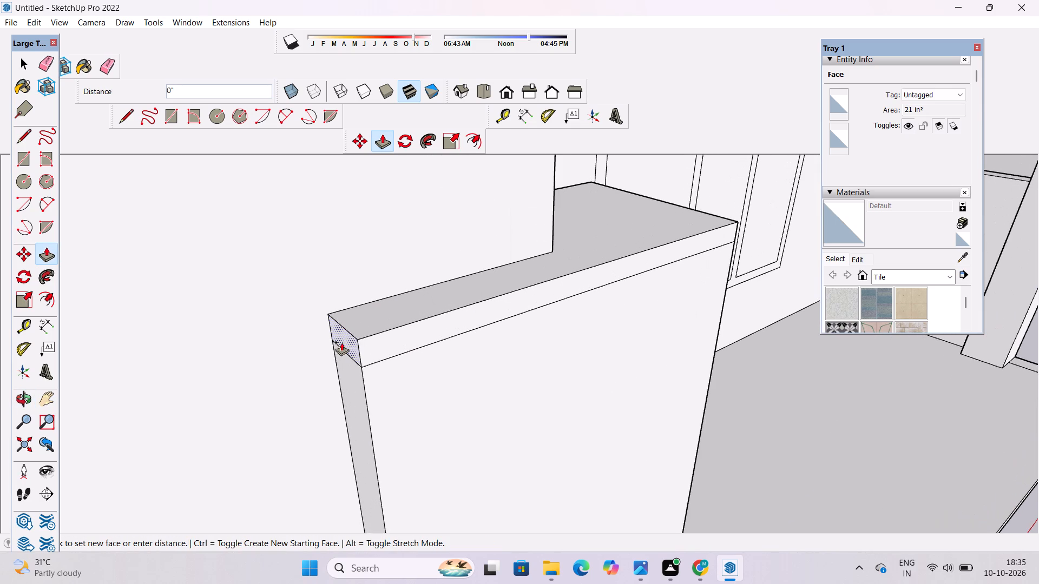
text(3")
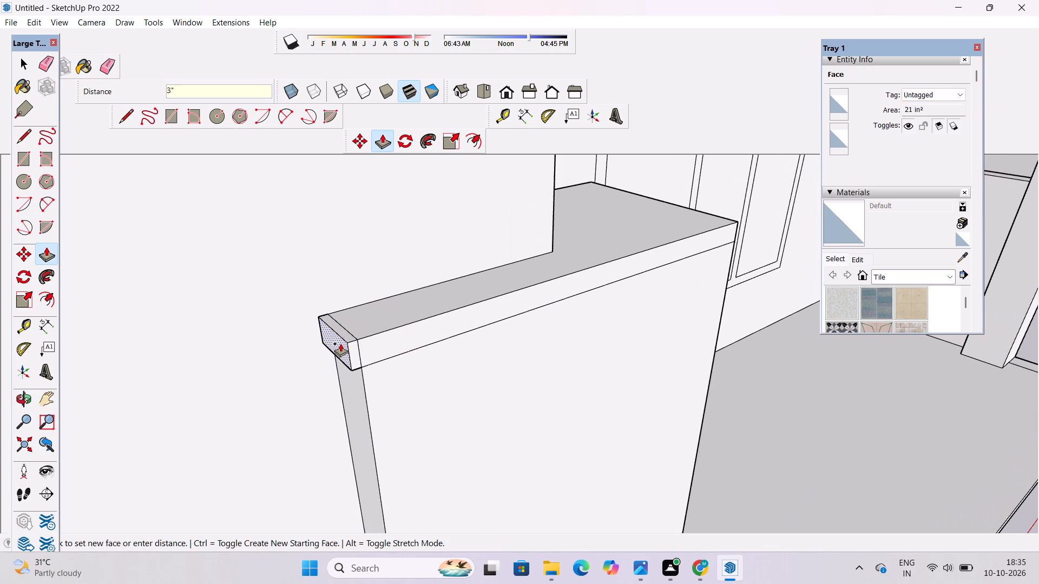
key(Return)
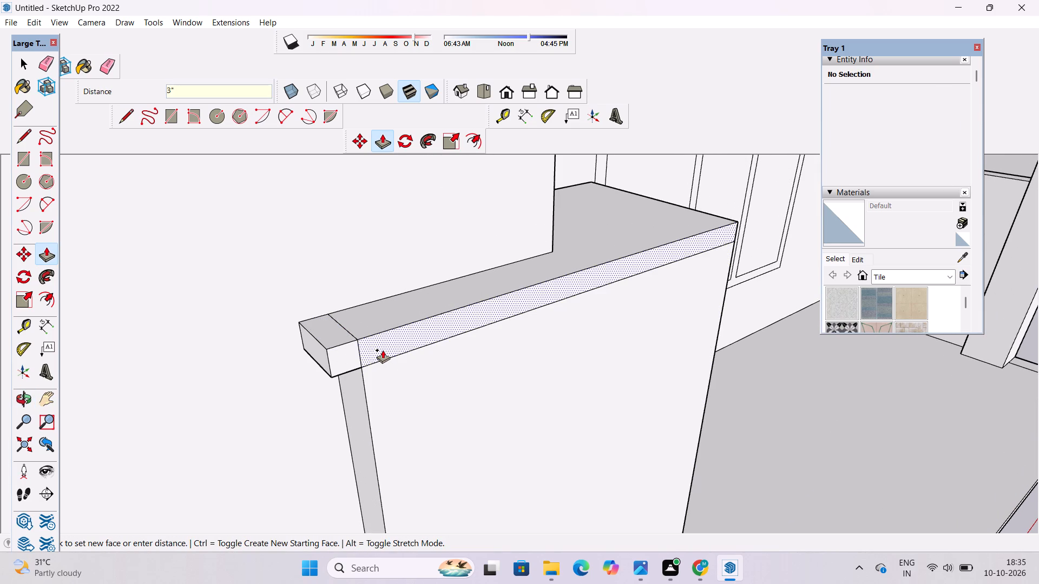
Push/Pull the top band on the same pillar's wide front face outward by 3".
click(383, 350)
text(3")
key(Return)
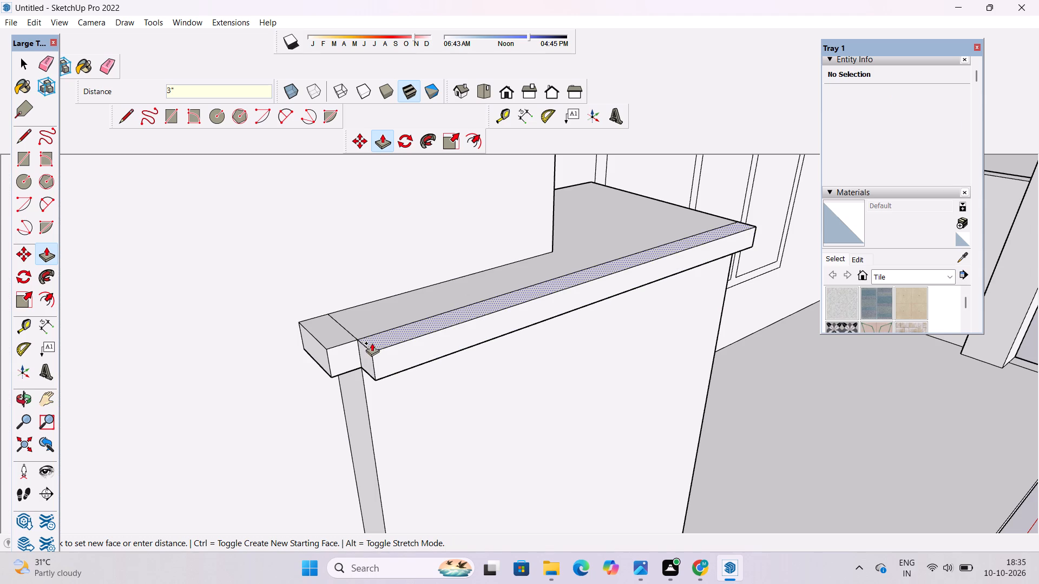
Push/Pull the front band's end sideways to fill the outer corner flush with the narrow end band.
click(368, 359)
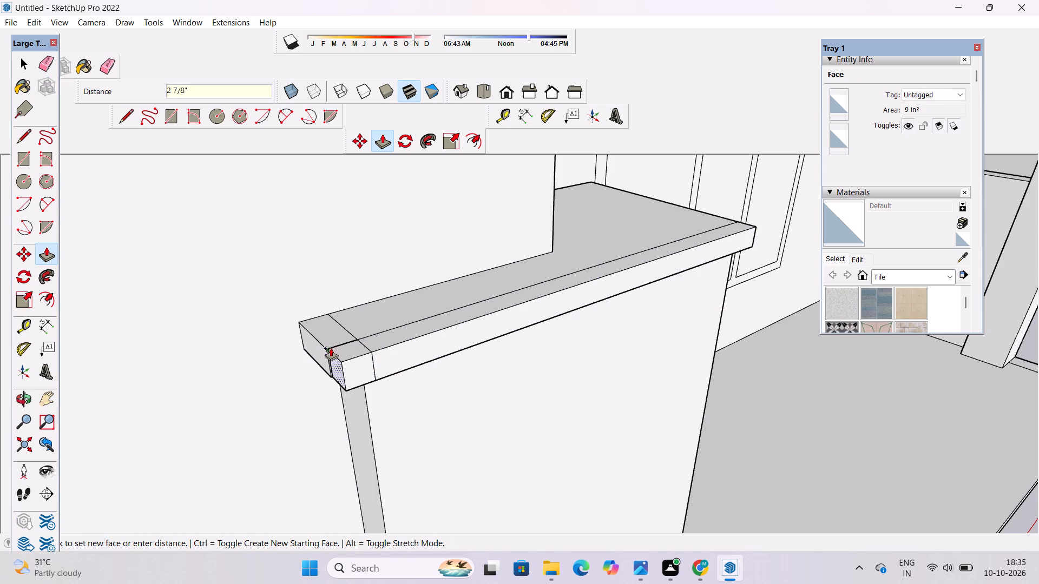
click(325, 346)
Push/Pull the top band on the pillar's wide inner end, facing the porch, outward by 3".
key(o)
scroll(314, 321, down, 6)
drag(531, 341, 278, 339)
shift+drag(639, 289, 380, 325)
scroll(439, 349, up, 9)
shift+drag(426, 344, 421, 346)
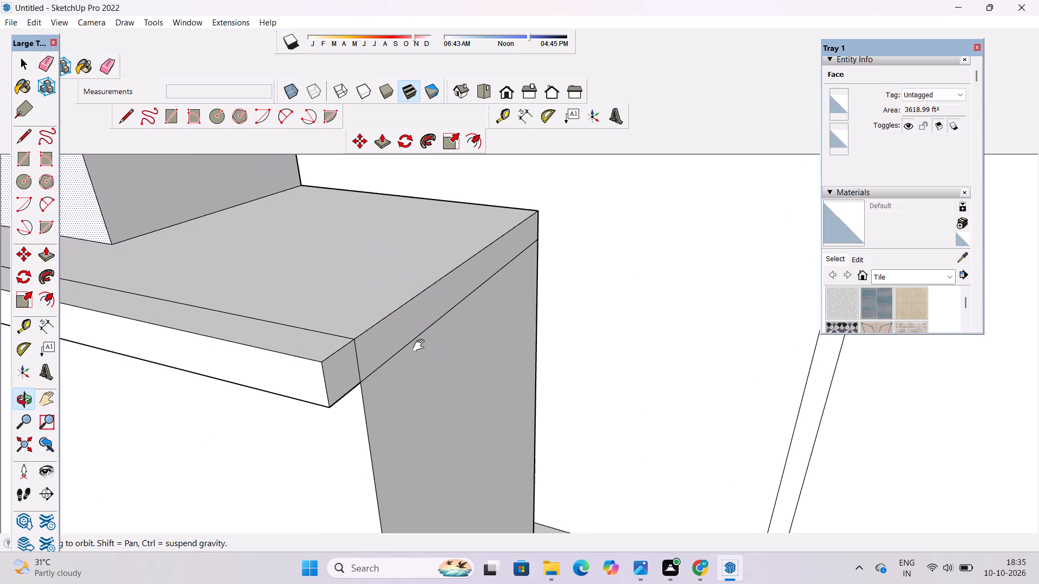
shift+drag(421, 346, 419, 348)
drag(419, 349, 435, 336)
key(p)
click(430, 310)
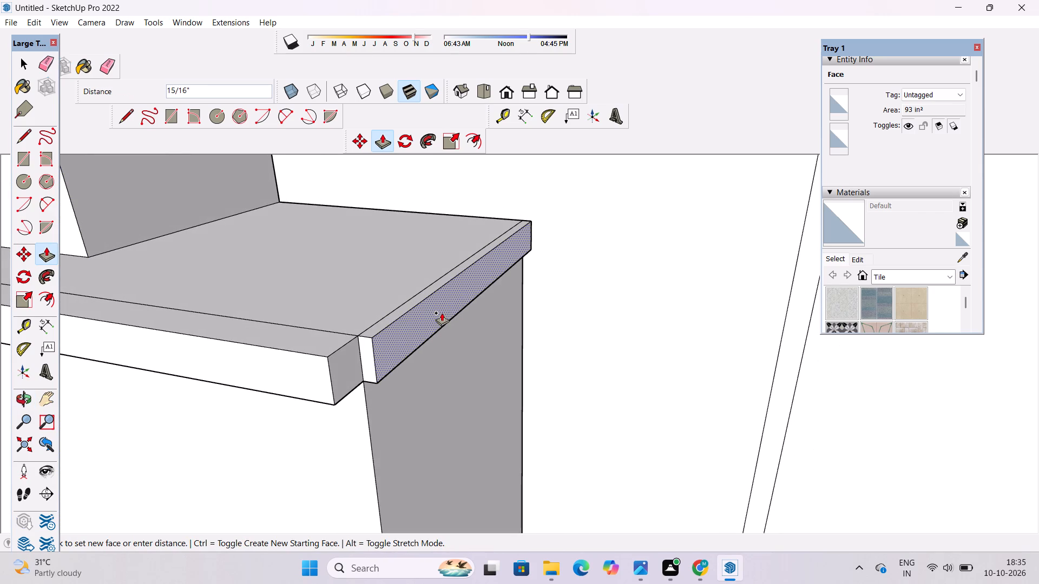
text(3")
key(Return)
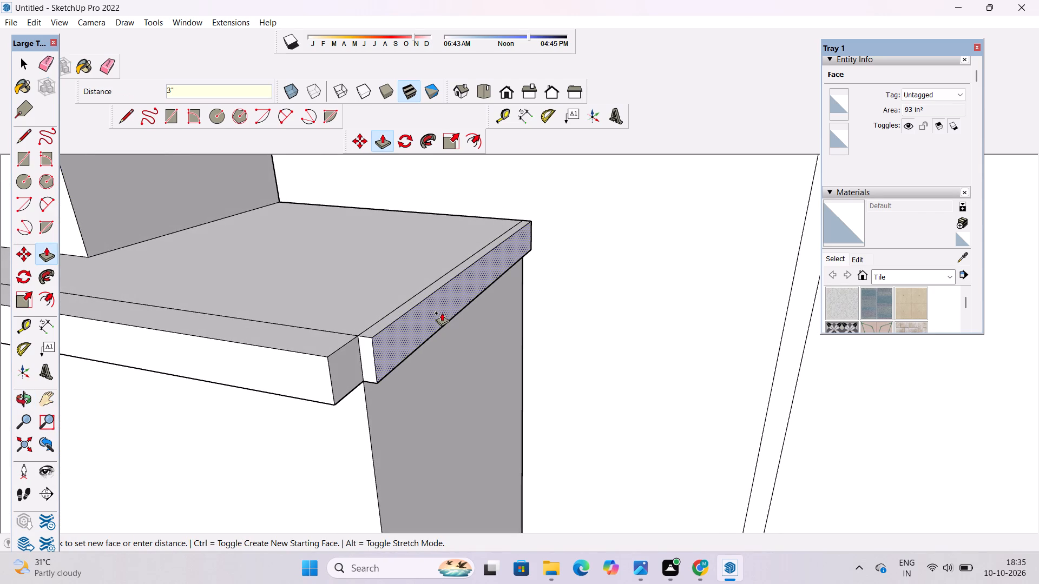
Push/Pull the front band's end to fill the inner corner flush with the inner end band.
click(354, 360)
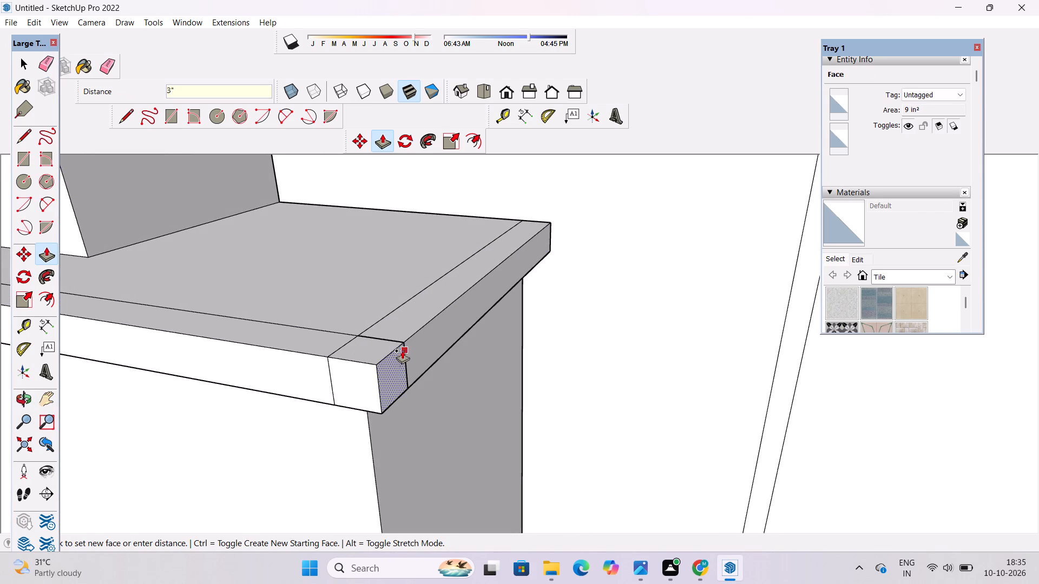
click(409, 339)
key(space)
Erase the seam lines on the top and front of this pillar's cap at its inner corner.
key(o)
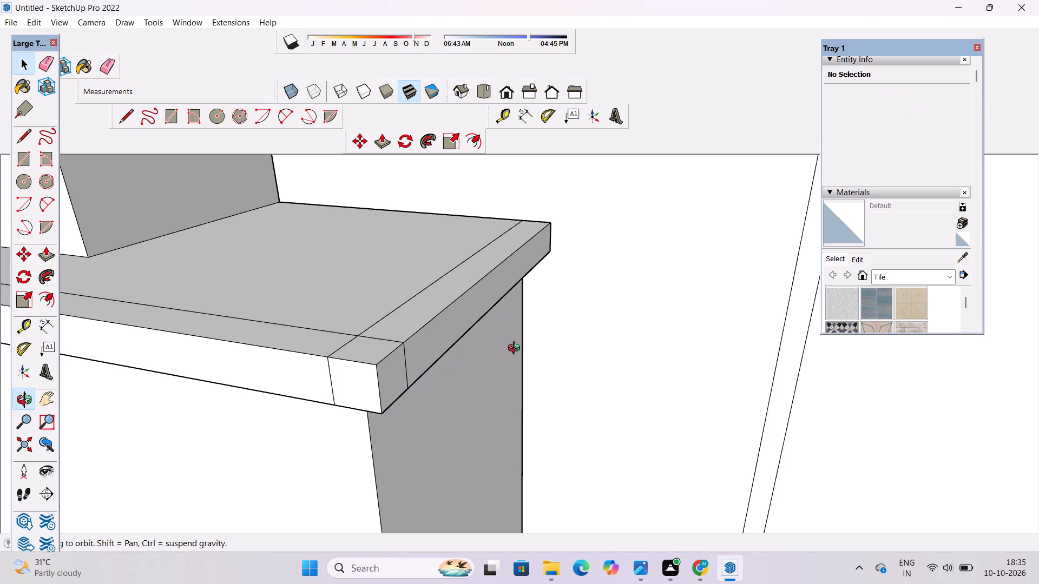
scroll(432, 360, down, 4)
shift+drag(365, 393, 528, 415)
shift+scroll(537, 389, up, 2)
shift+drag(534, 368, 521, 363)
drag(527, 356, 543, 379)
key(e)
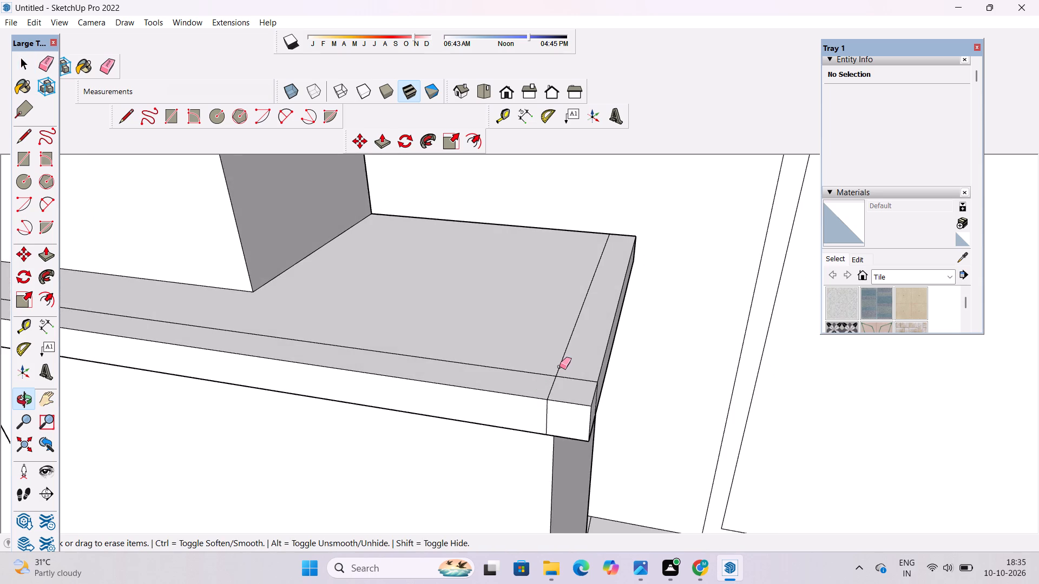
scroll(560, 367, up, 3)
drag(564, 357, 547, 384)
scroll(570, 350, down, 6)
scroll(584, 388, up, 6)
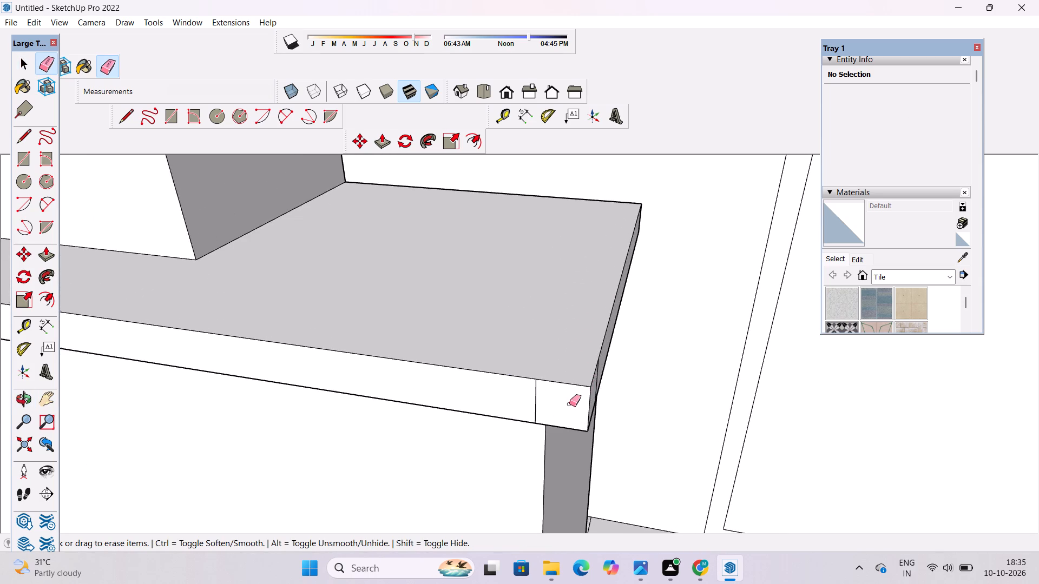
scroll(569, 404, up, 3)
drag(532, 396, 518, 391)
Erase the seam lines on the top and front of the cap at its outer corner.
scroll(624, 368, up, 4)
scroll(609, 366, down, 3)
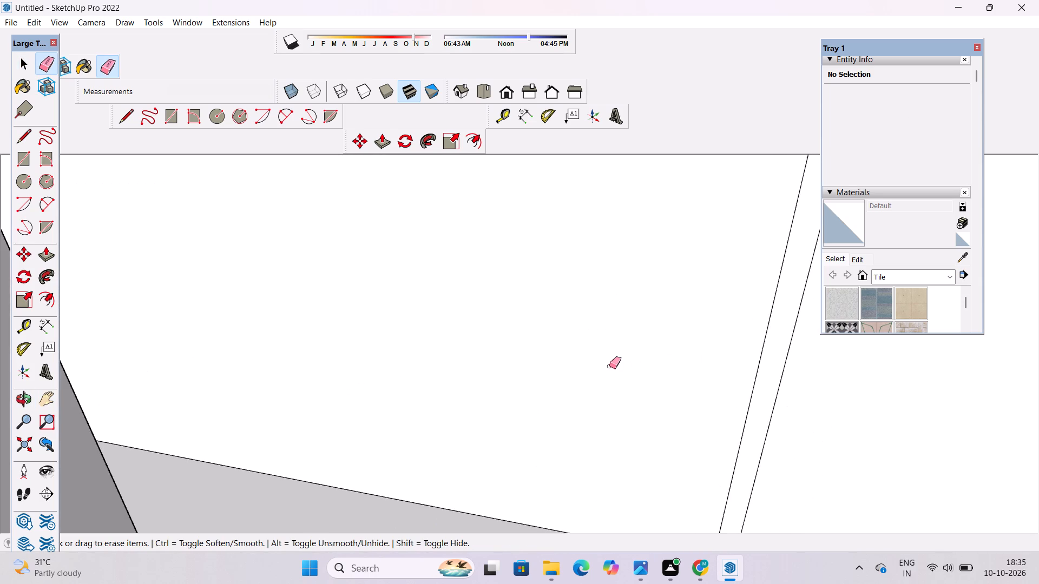
scroll(609, 366, down, 4)
scroll(597, 364, up, 3)
scroll(278, 306, up, 8)
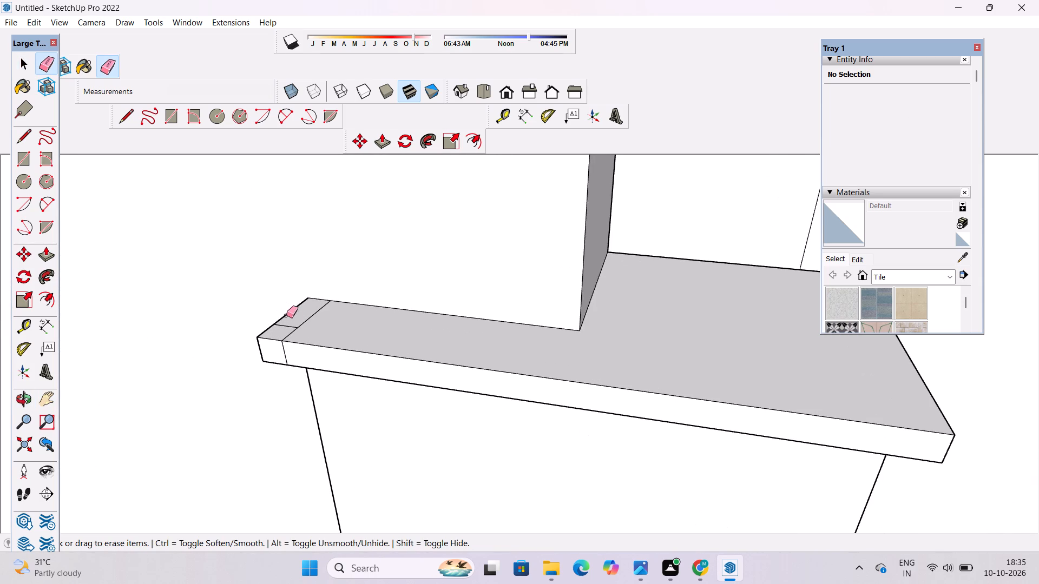
drag(294, 318, 297, 328)
click(297, 334)
drag(301, 324, 297, 329)
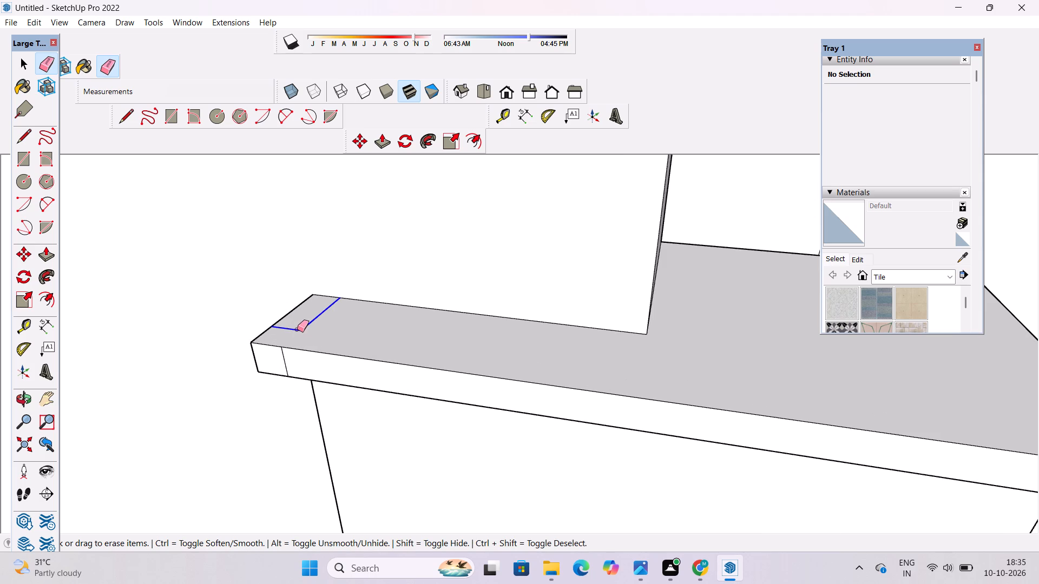
drag(297, 329, 296, 345)
drag(291, 357, 278, 354)
Erase the vertical seam line on the cap's inner end face.
key(o)
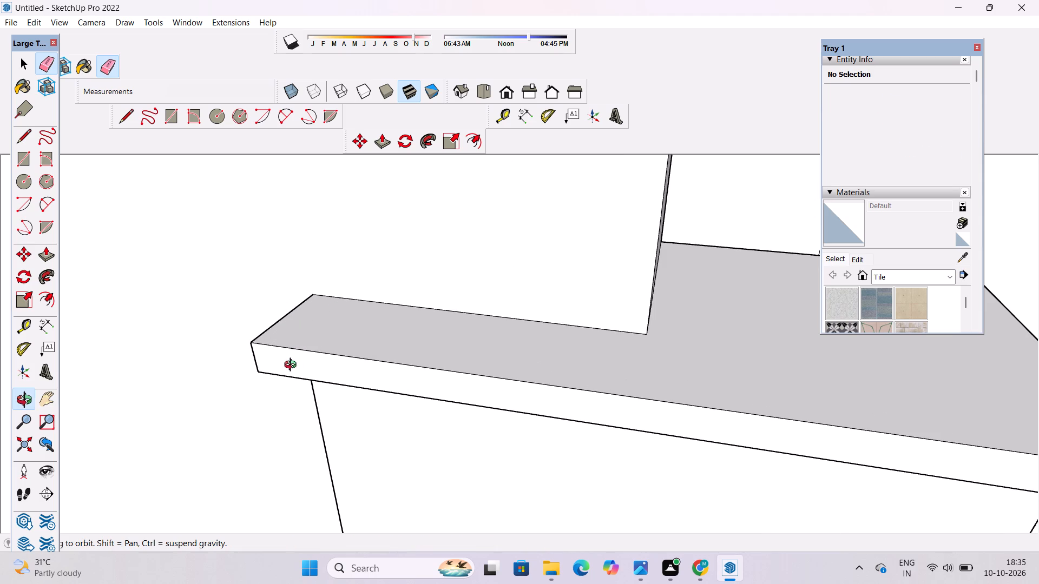
scroll(293, 357, down, 5)
drag(670, 361, 454, 314)
key(e)
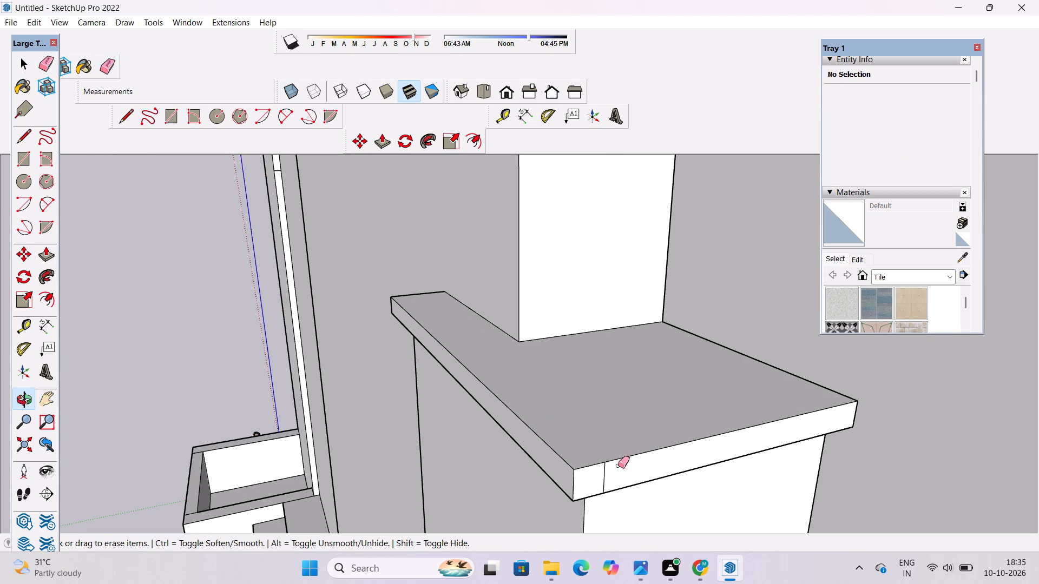
drag(618, 468, 601, 477)
Erase the seam lines on the underside of the cap's overhang at both front corners.
key(o)
scroll(510, 462, down, 5)
drag(397, 478, 489, 413)
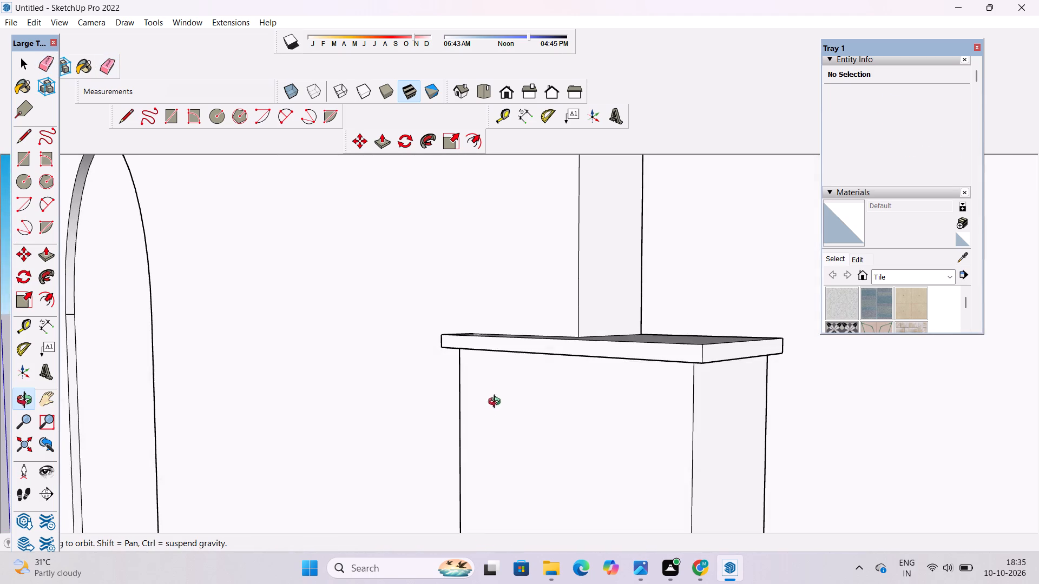
drag(508, 379, 716, 240)
drag(484, 346, 463, 415)
drag(383, 439, 415, 406)
scroll(420, 401, up, 11)
key(e)
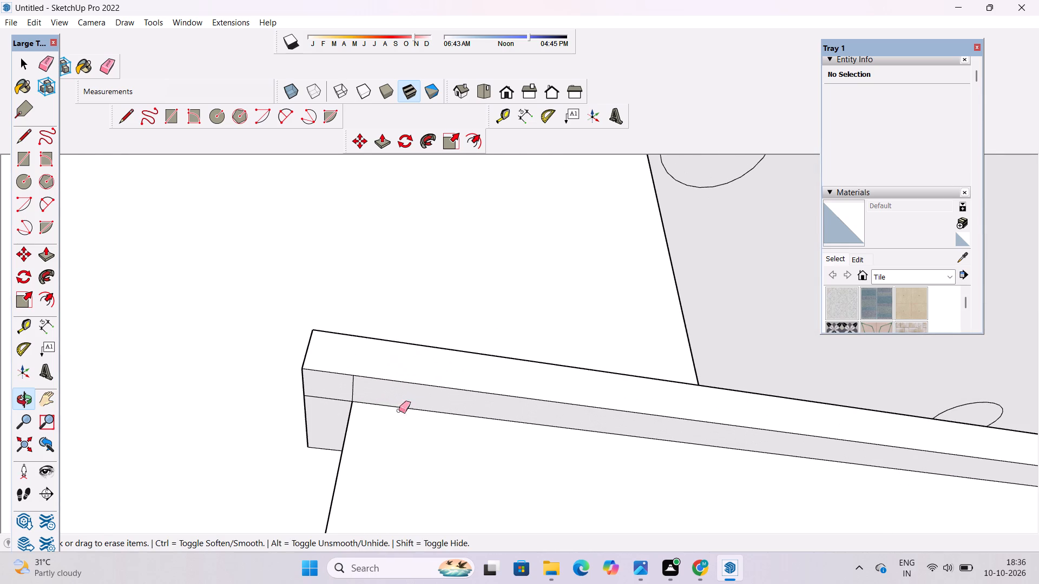
drag(358, 386, 334, 404)
scroll(197, 417, down, 10)
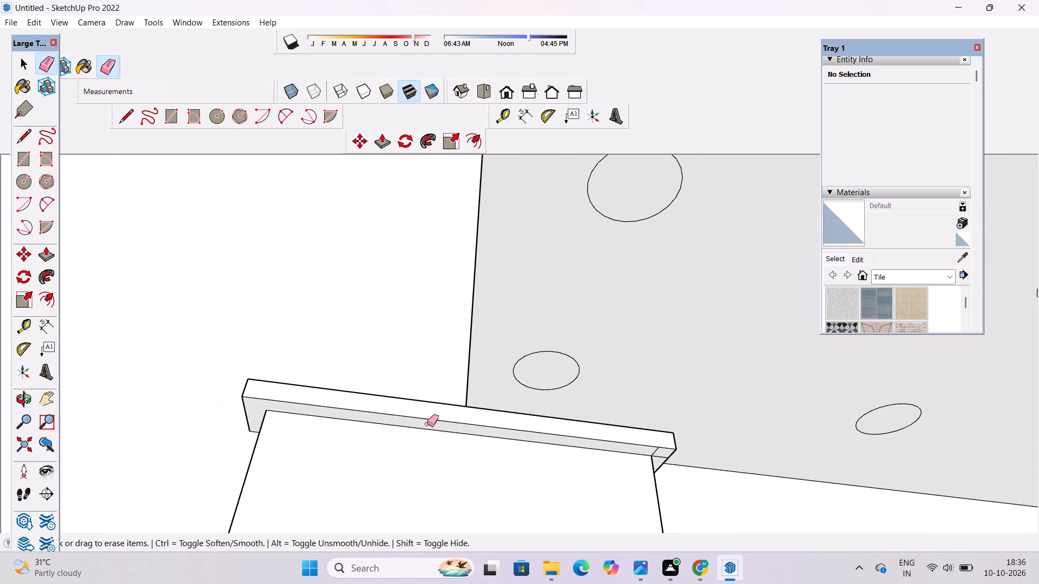
scroll(650, 461, up, 7)
scroll(645, 457, down, 5)
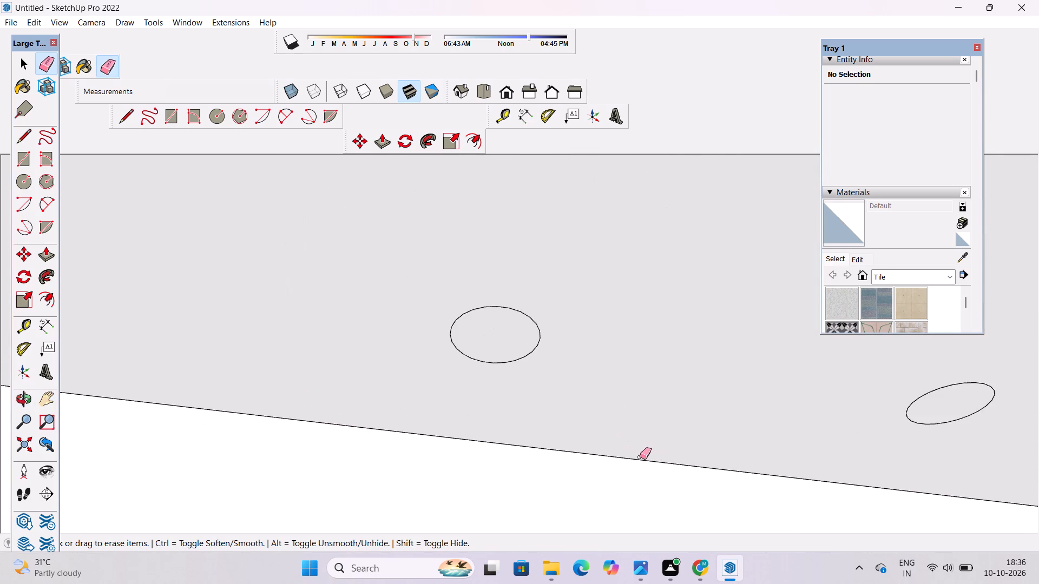
scroll(637, 453, down, 4)
scroll(619, 446, up, 10)
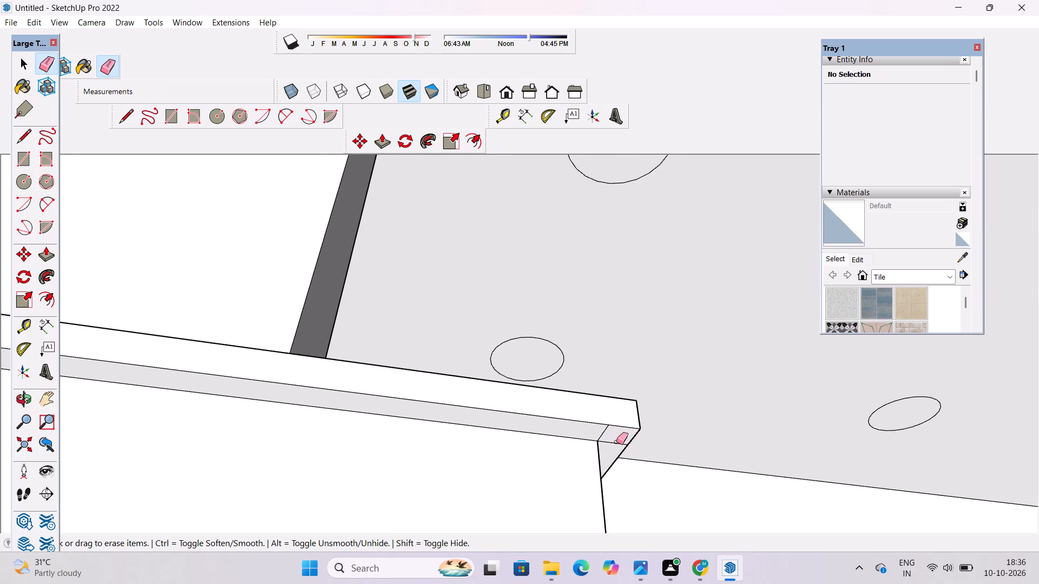
scroll(616, 442, up, 6)
drag(599, 420, 608, 444)
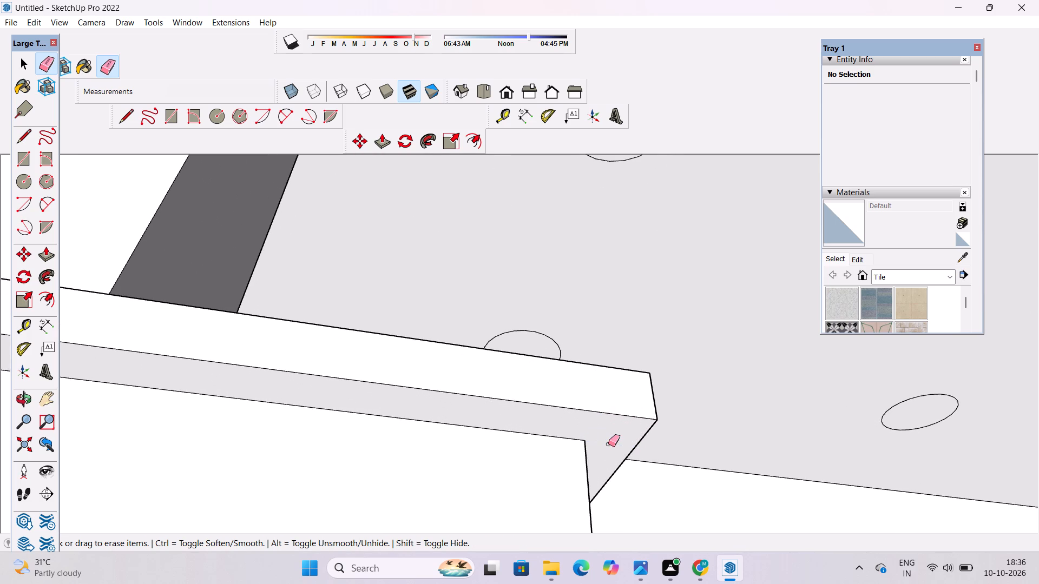
Erase the top seam lines at the inner front corner of the far pillar's cap.
key(o)
scroll(441, 399, down, 20)
scroll(441, 399, down, 8)
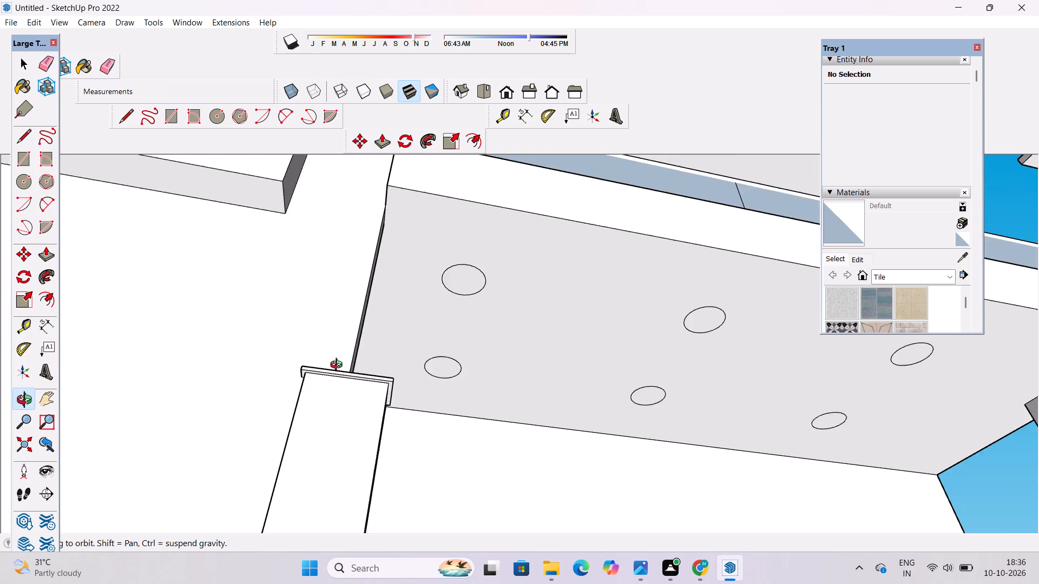
scroll(339, 366, down, 7)
drag(471, 361, 443, 444)
shift+drag(539, 452, 310, 435)
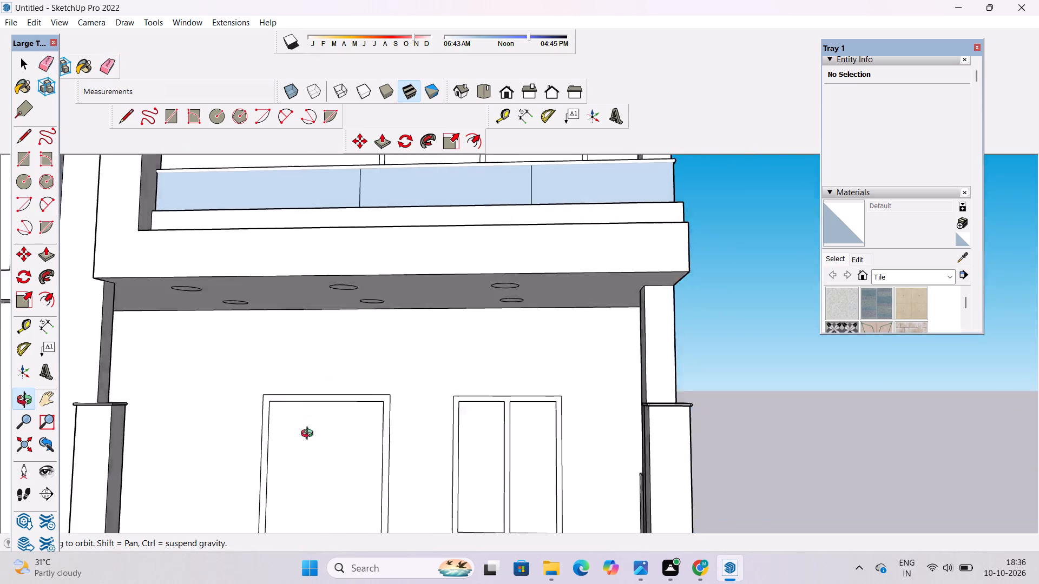
shift+drag(310, 435, 303, 532)
scroll(660, 449, up, 14)
drag(641, 462, 586, 482)
drag(577, 485, 586, 510)
scroll(545, 478, up, 9)
shift+drag(506, 460, 501, 466)
drag(503, 470, 522, 479)
key(e)
scroll(502, 442, up, 3)
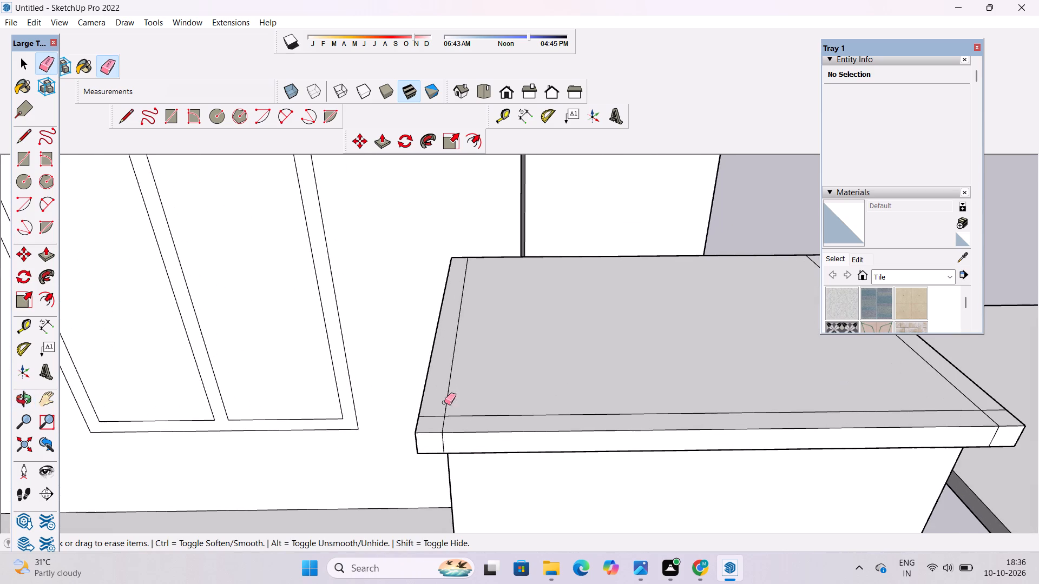
drag(424, 382, 428, 393)
key(ctrl+z)
drag(448, 361, 448, 408)
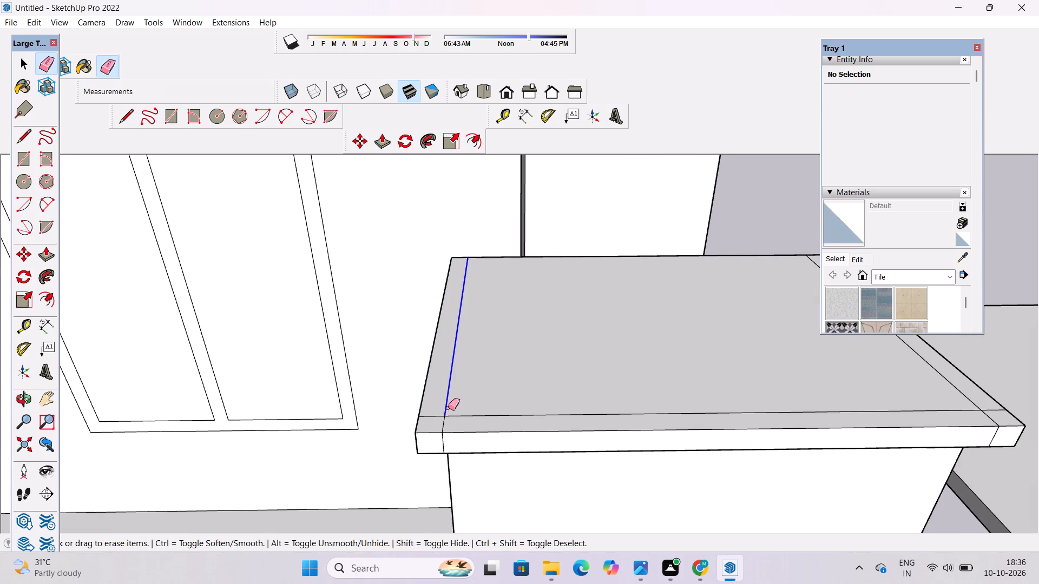
drag(448, 408, 435, 413)
Erase the top and front seam lines at the outer front corner of the far pillar's cap.
scroll(348, 402, down, 9)
scroll(402, 384, up, 6)
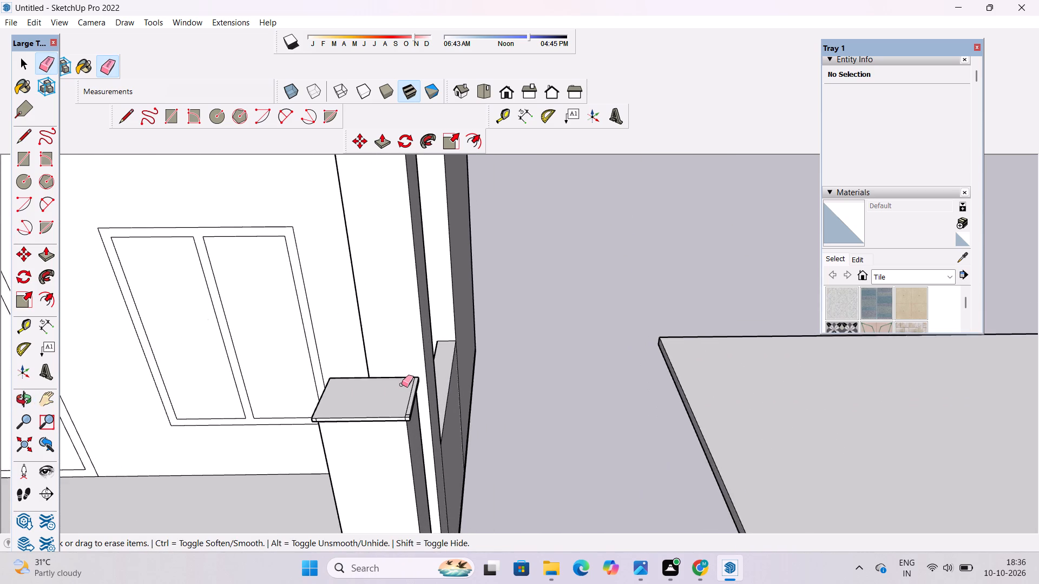
scroll(402, 384, up, 8)
scroll(424, 486, up, 10)
drag(388, 436, 404, 452)
drag(403, 483, 392, 477)
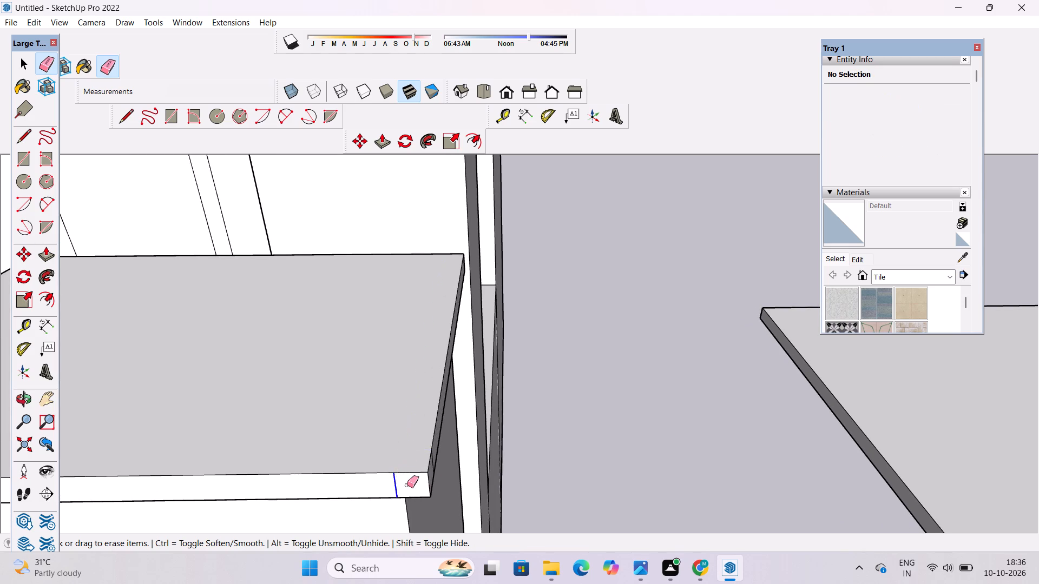
Erase the vertical seam line on the outer side face of the far pillar's cap, near its outer front corner.
key(o)
drag(499, 493, 365, 442)
scroll(412, 422, down, 6)
shift+drag(424, 427, 565, 470)
scroll(408, 372, up, 14)
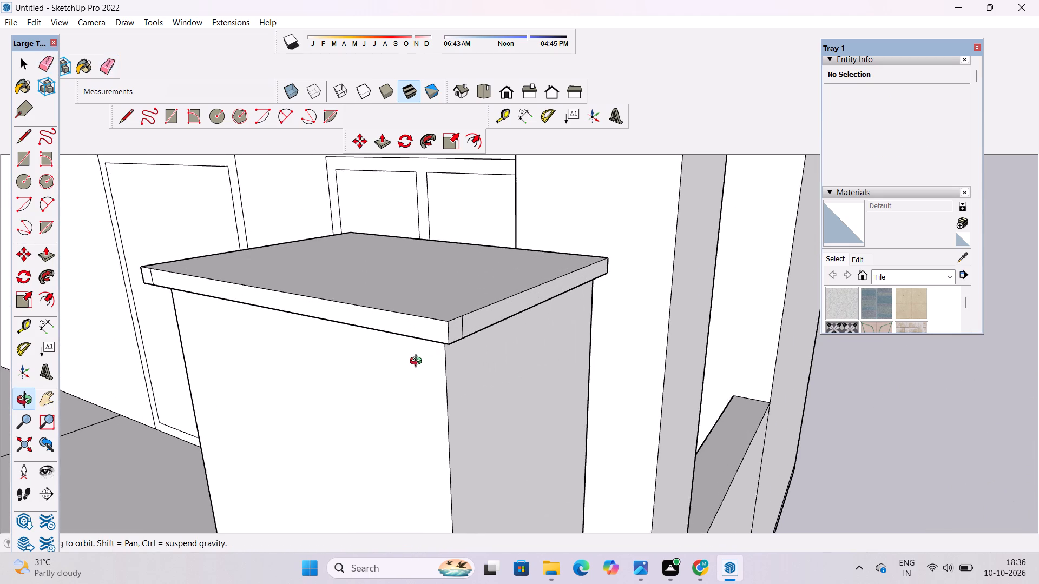
shift+drag(540, 320, 516, 376)
scroll(435, 415, up, 9)
shift+drag(433, 407, 458, 448)
drag(458, 449, 446, 425)
key(e)
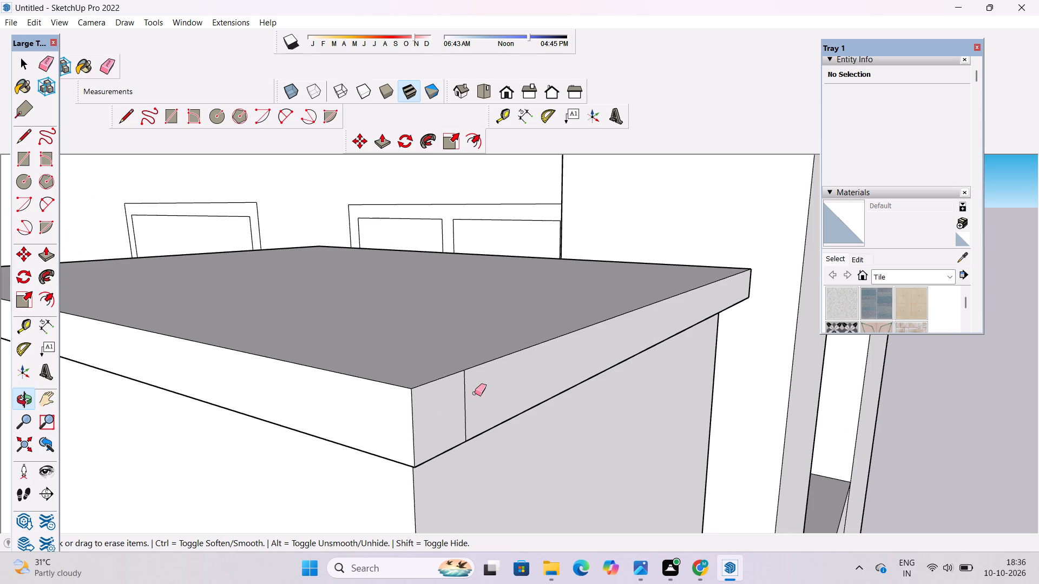
drag(475, 393, 455, 408)
key(space)
Erase the two vertical seam lines beside the inner front corner of the far pillar's cap, on its front and inner side faces.
text(o)
scroll(608, 355, down, 2)
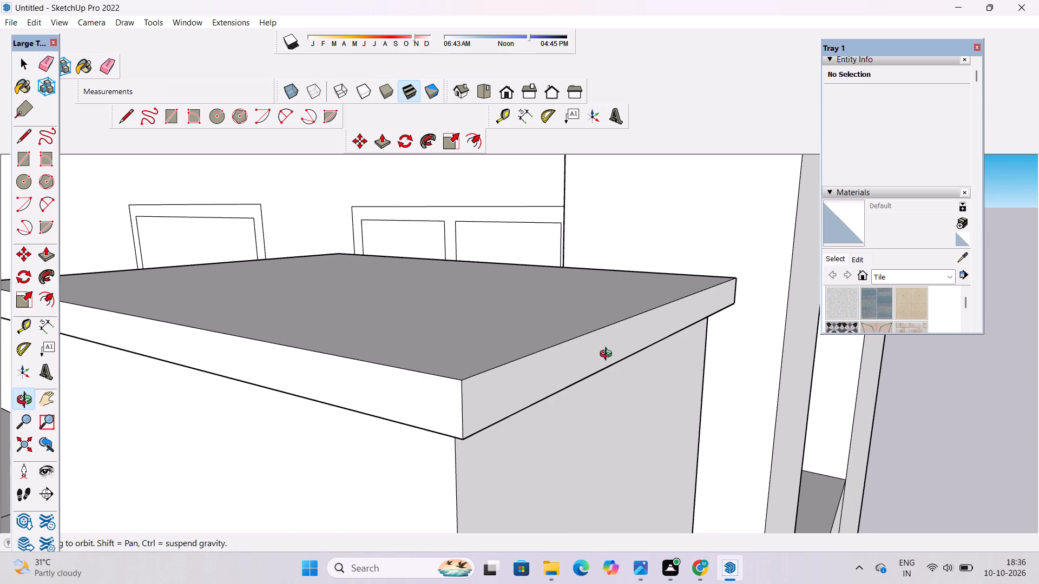
scroll(390, 401, down, 8)
drag(371, 420, 445, 419)
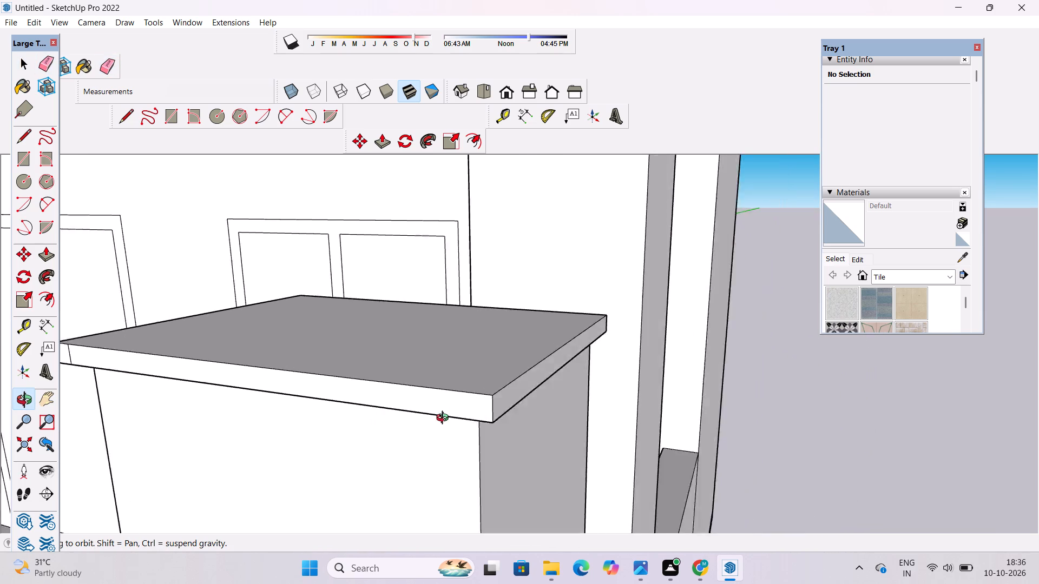
drag(445, 419, 445, 419)
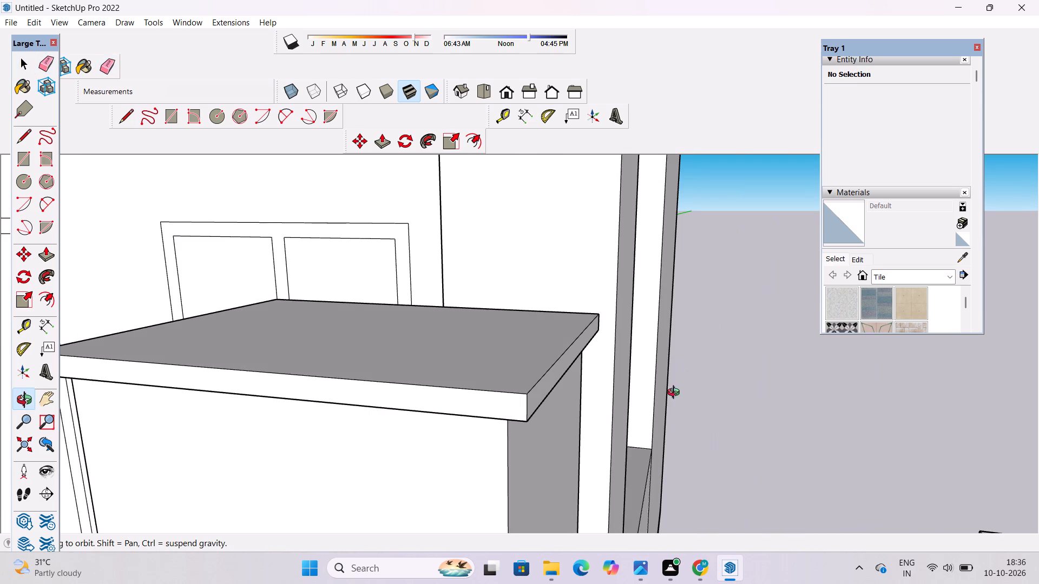
scroll(674, 380, down, 8)
drag(589, 405, 731, 412)
scroll(764, 347, up, 10)
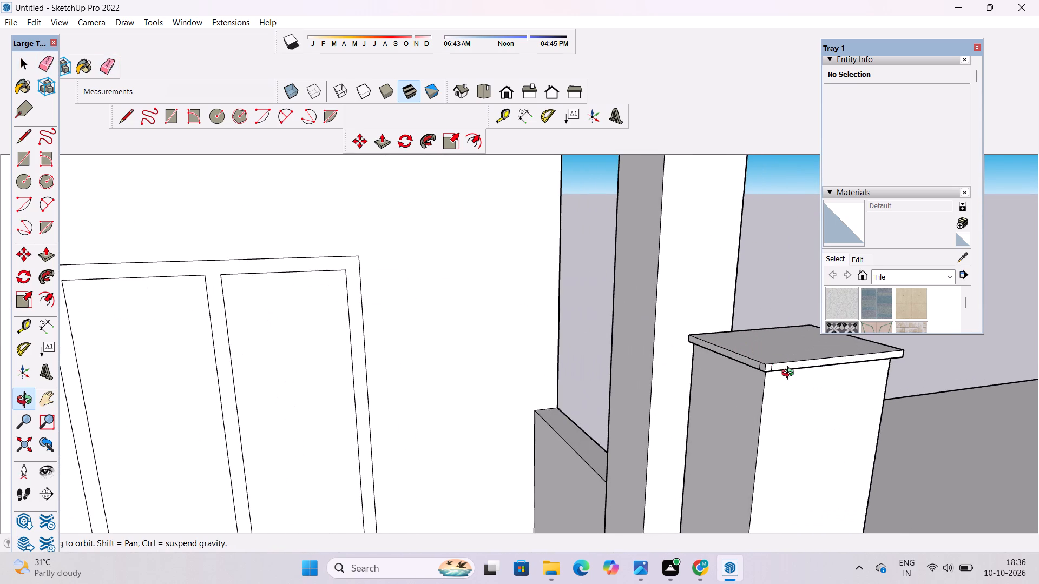
shift+drag(790, 374, 694, 388)
drag(694, 389, 737, 396)
scroll(725, 395, up, 3)
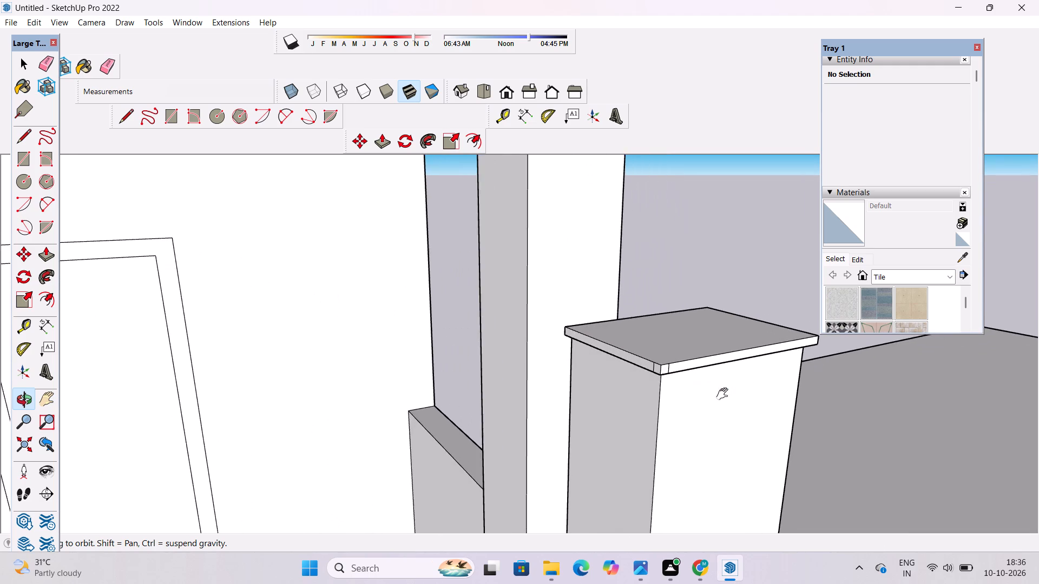
shift+drag(725, 394, 705, 405)
scroll(669, 409, up, 8)
shift+drag(624, 373, 591, 390)
drag(593, 390, 661, 390)
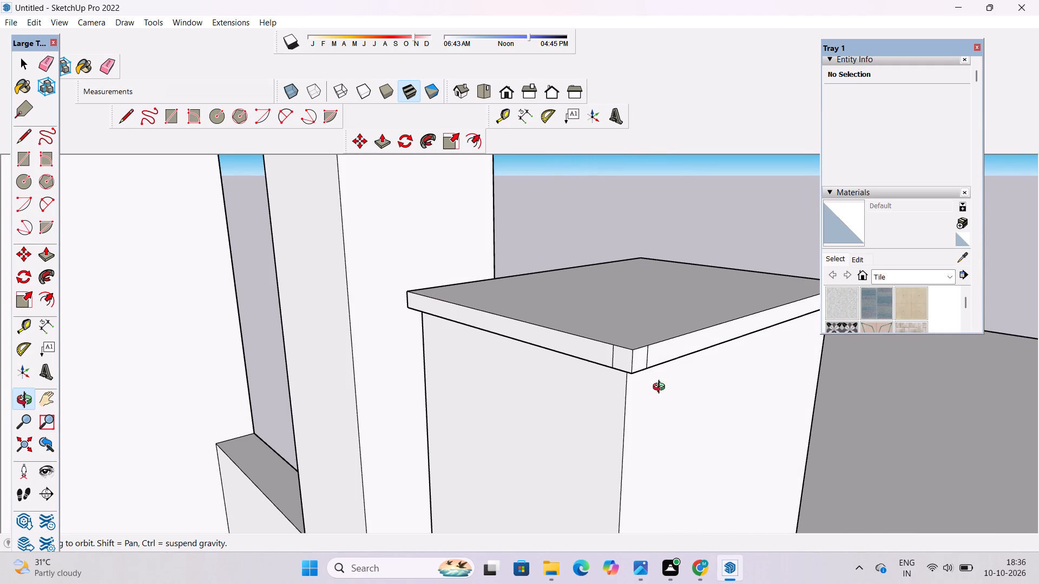
key(e)
scroll(648, 338, up, 4)
drag(664, 352, 658, 364)
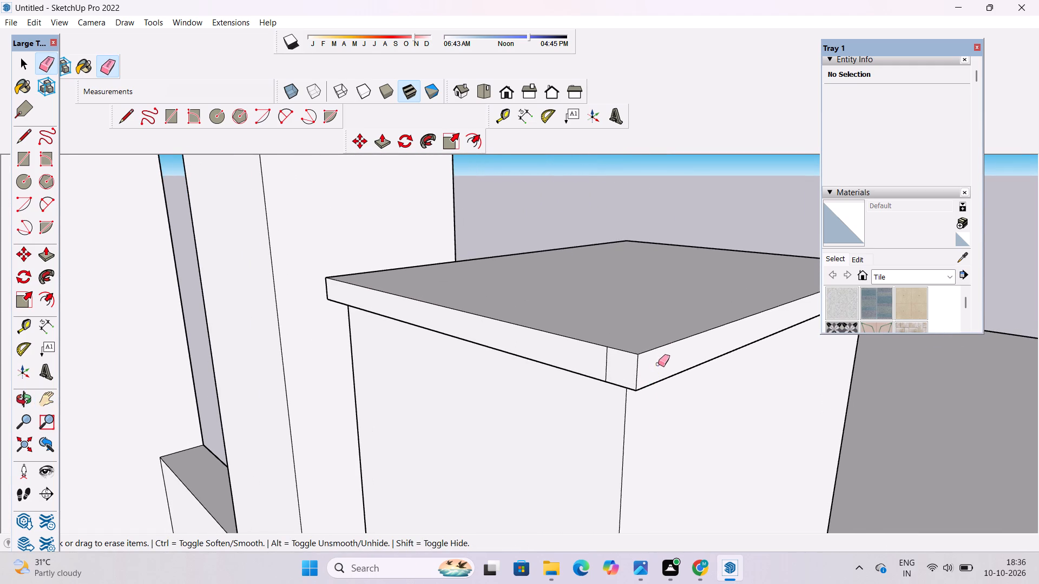
drag(607, 365, 606, 360)
Erase the two seam lines on the underside of the far pillar's cap at the inner front corner.
key(o)
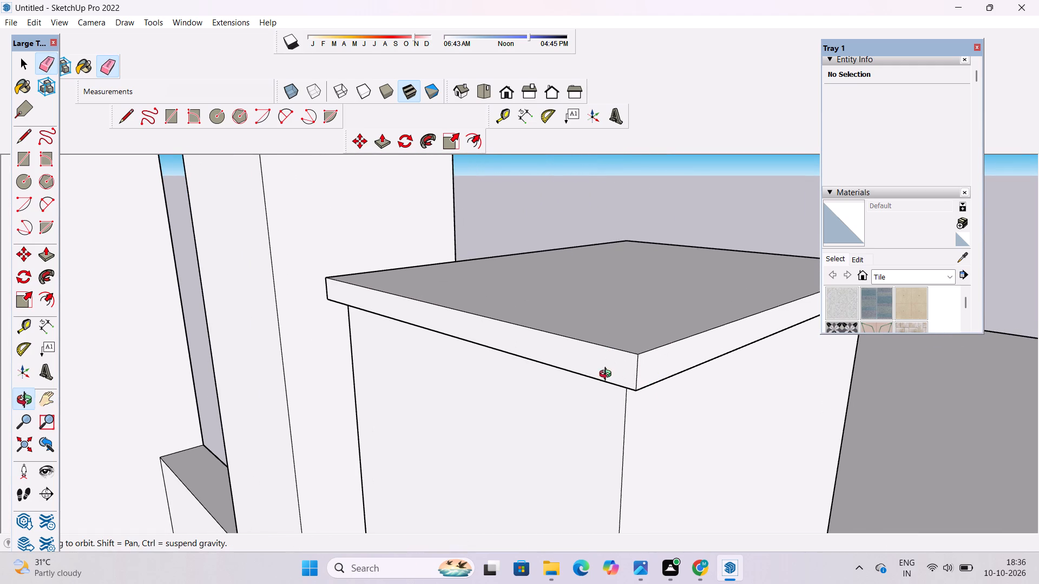
drag(640, 435, 616, 282)
drag(622, 276, 558, 363)
drag(558, 366, 558, 319)
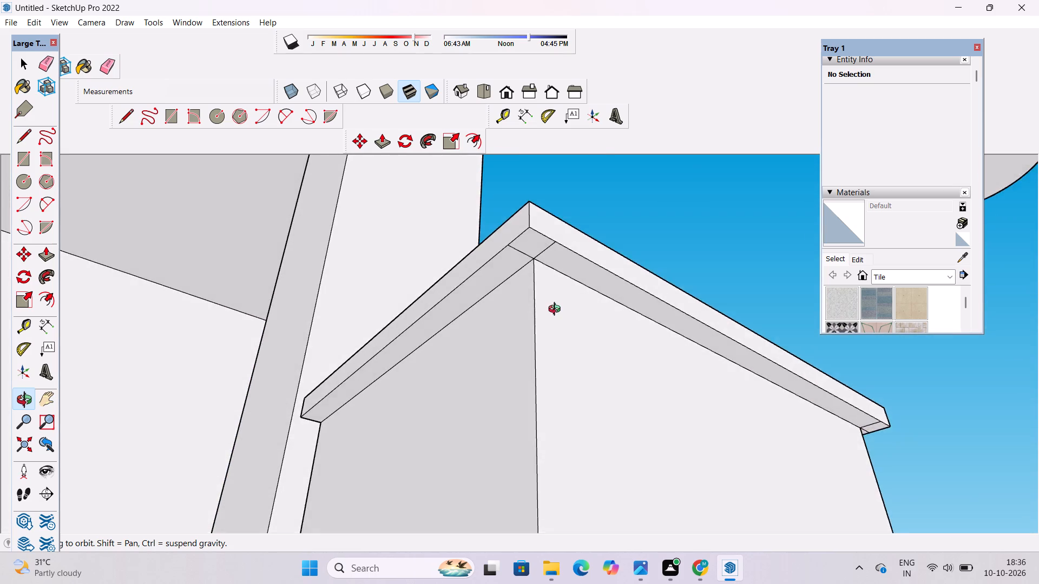
scroll(557, 310, up, 4)
shift+drag(557, 310, 582, 391)
drag(578, 372, 578, 347)
key(e)
drag(537, 261, 528, 270)
drag(561, 252, 565, 259)
Erase the two seam lines on the underside of the far pillar's cap at the outer front corner.
key(o)
scroll(492, 296, down, 3)
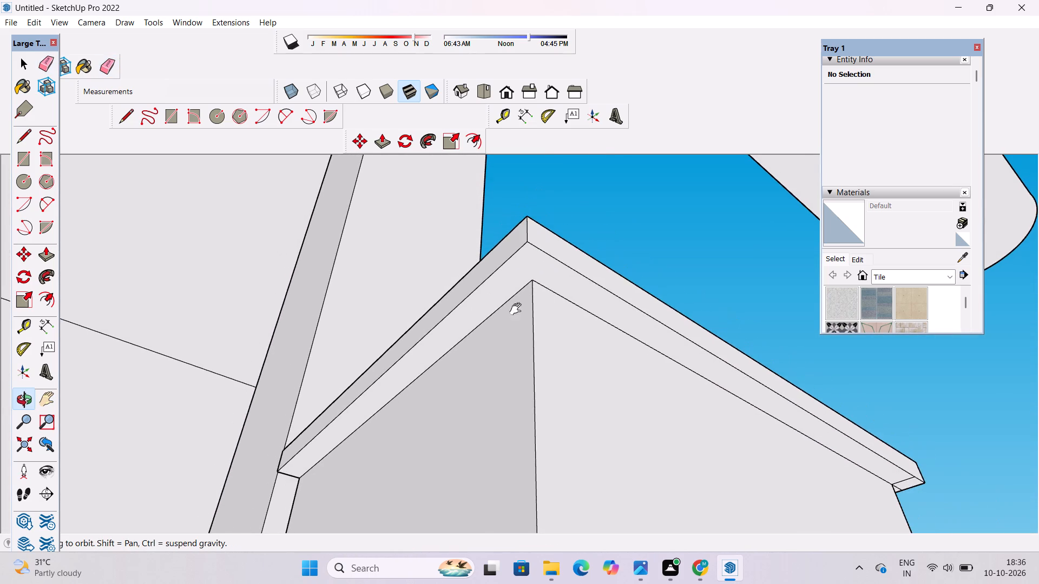
shift+drag(582, 291, 497, 304)
scroll(534, 300, down, 3)
shift+drag(658, 314, 484, 320)
drag(748, 419, 536, 370)
scroll(652, 304, up, 4)
shift+drag(772, 294, 676, 322)
drag(674, 322, 597, 322)
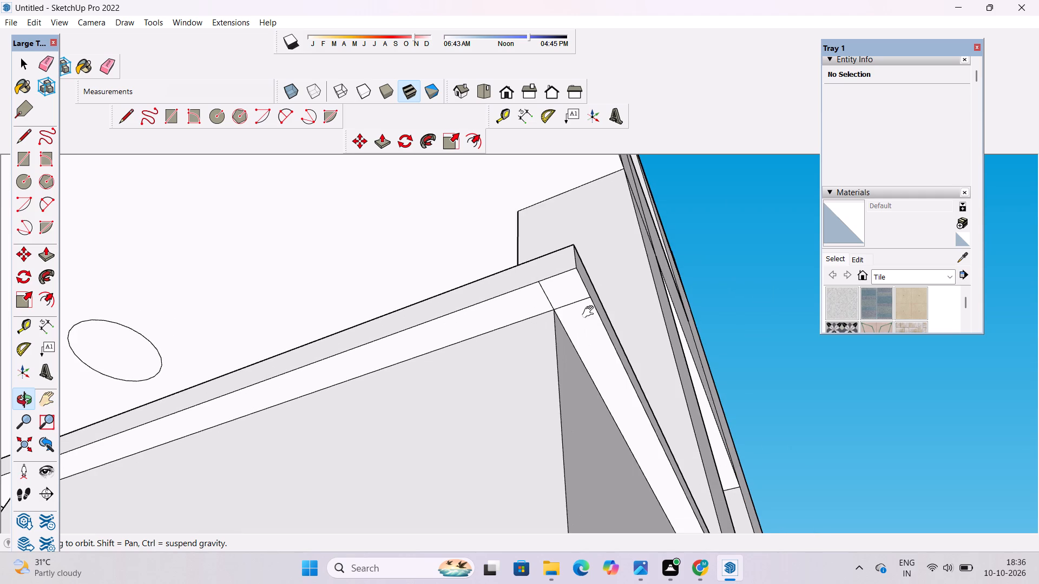
scroll(590, 312, up, 4)
drag(574, 302, 514, 284)
shift+drag(511, 287, 512, 333)
drag(528, 328, 521, 303)
key(e)
scroll(521, 303, up, 2)
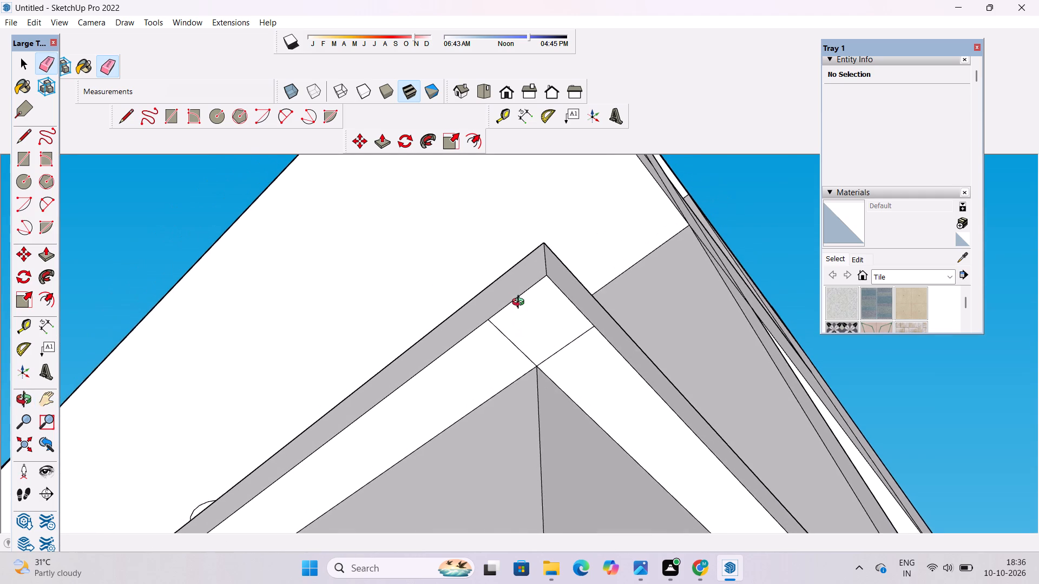
scroll(521, 303, up, 2)
drag(530, 314, 511, 359)
drag(538, 338, 564, 368)
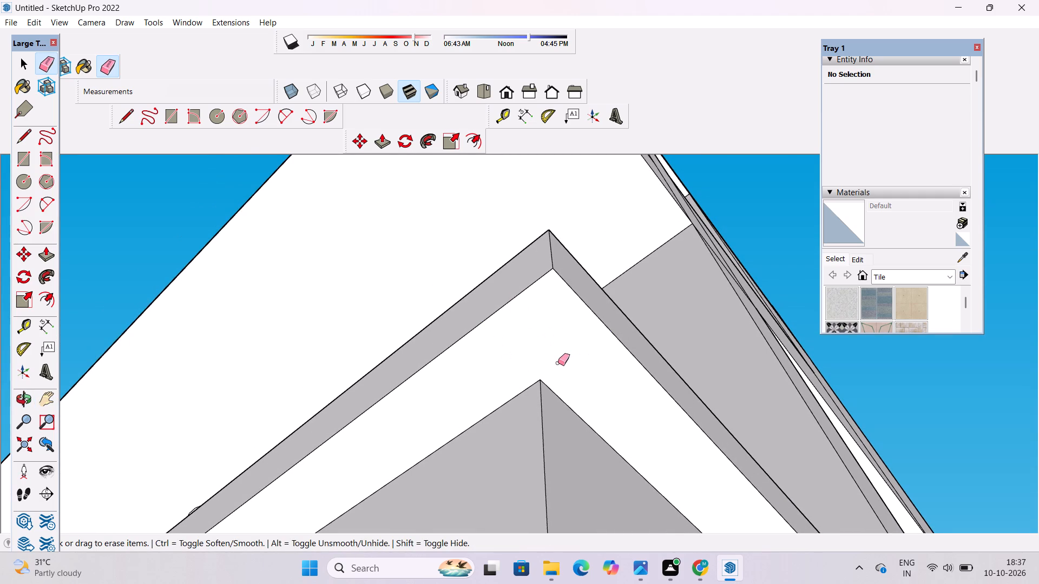
Review the house from the front, examining the porch, its capped pillars, the ceiling circles and the overall elevation.
key(o)
click(508, 89)
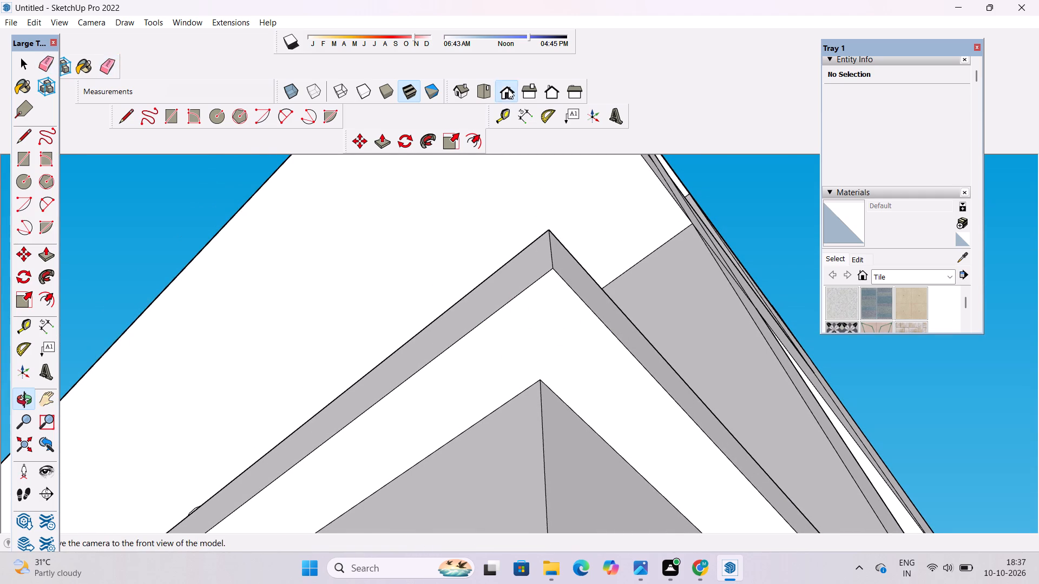
scroll(559, 287, down, 15)
shift+drag(561, 353, 523, 360)
scroll(518, 364, up, 4)
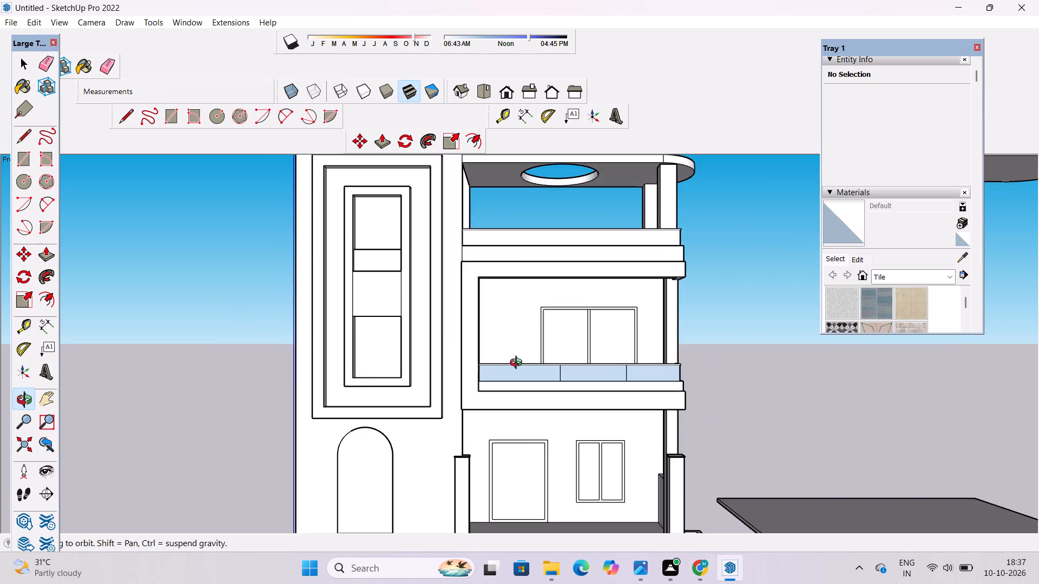
drag(518, 364, 557, 454)
drag(557, 454, 486, 383)
drag(550, 439, 516, 385)
scroll(515, 382, up, 1)
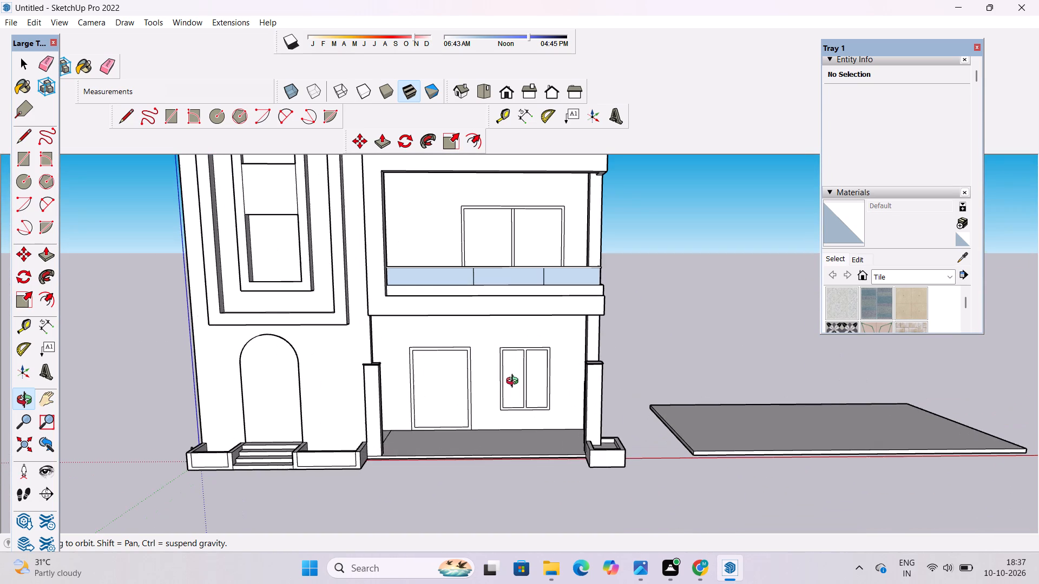
scroll(515, 398, up, 1)
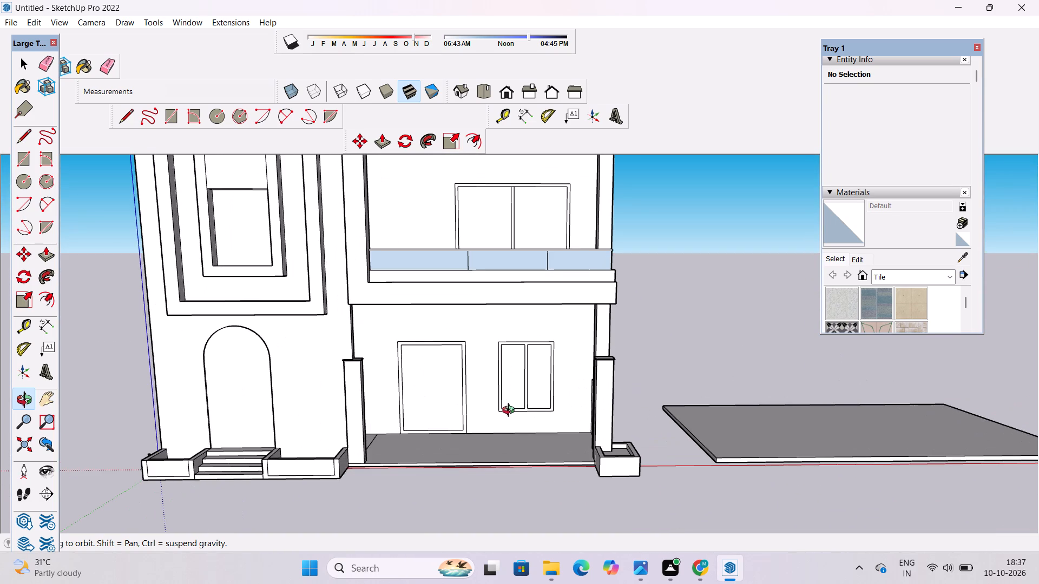
shift+drag(485, 438, 492, 435)
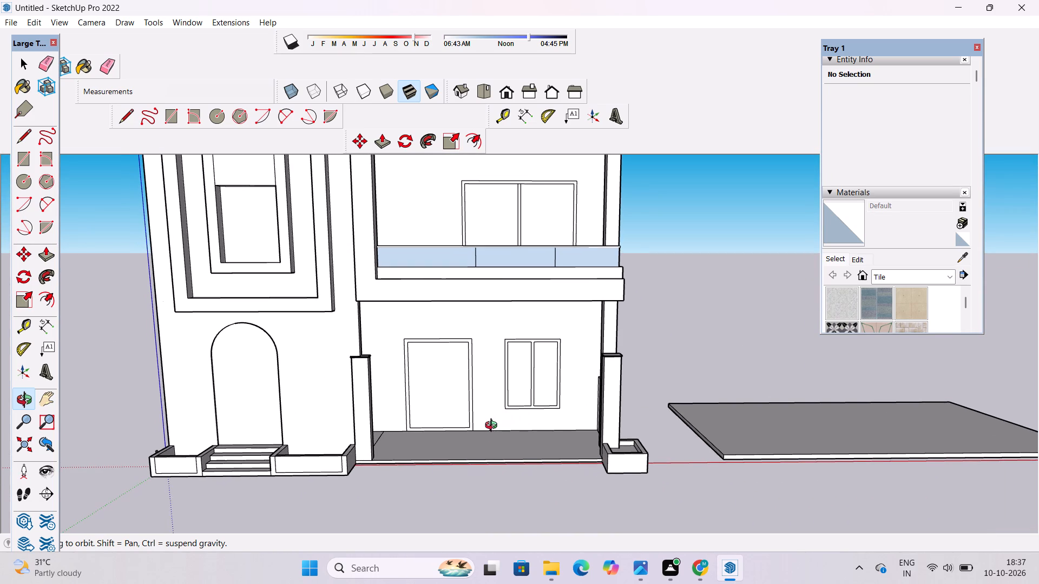
scroll(494, 426, up, 1)
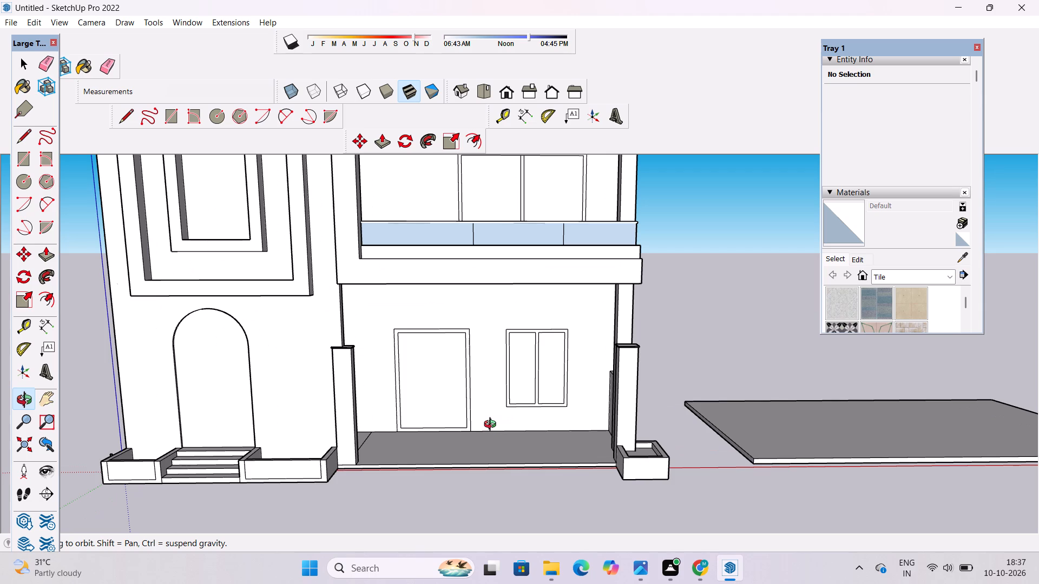
scroll(509, 429, down, 3)
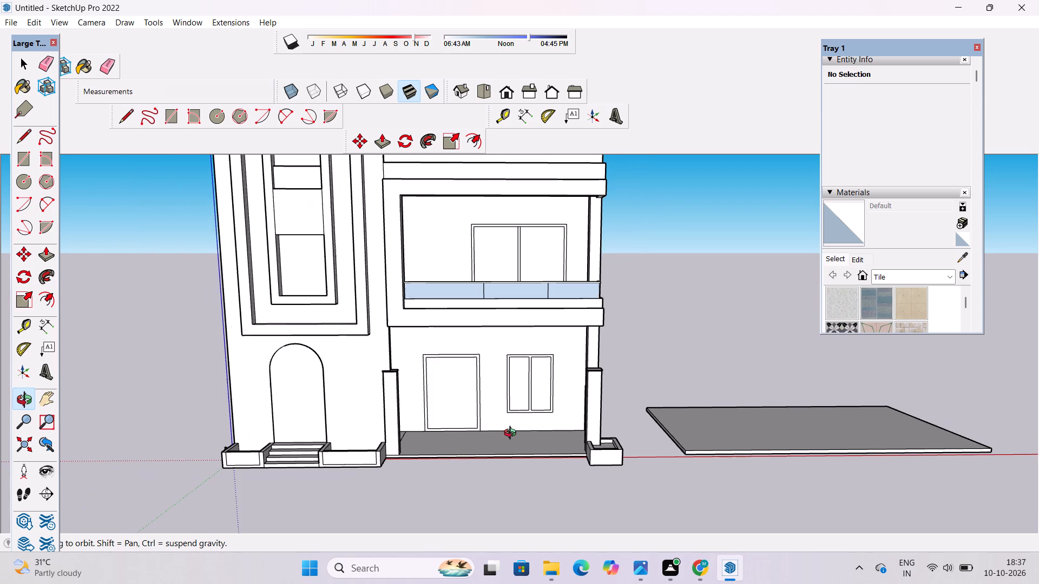
drag(516, 439, 516, 469)
scroll(462, 469, up, 6)
shift+drag(457, 452, 455, 467)
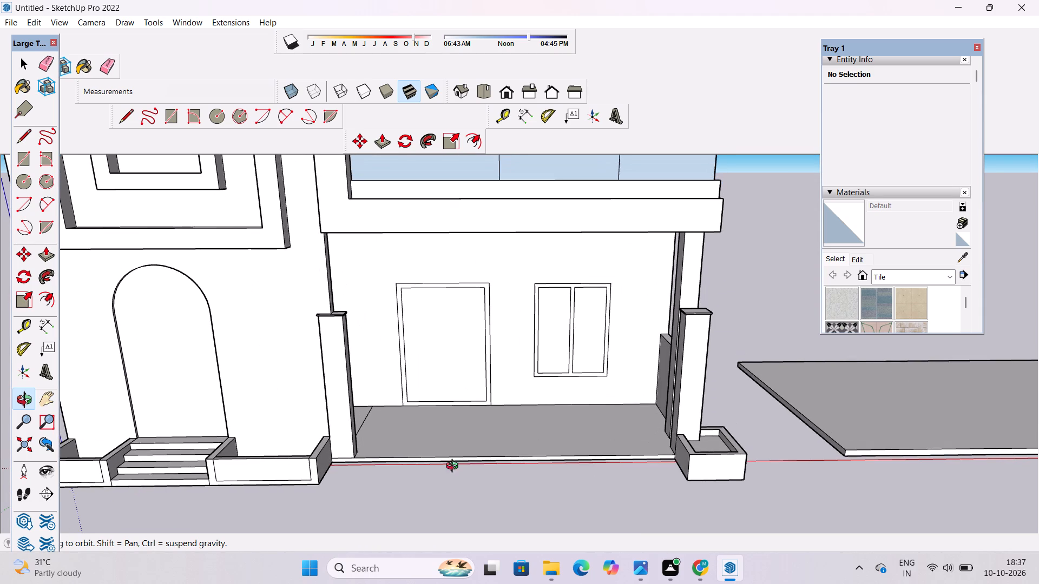
shift+drag(510, 433, 527, 479)
drag(527, 481, 527, 386)
scroll(527, 383, up, 3)
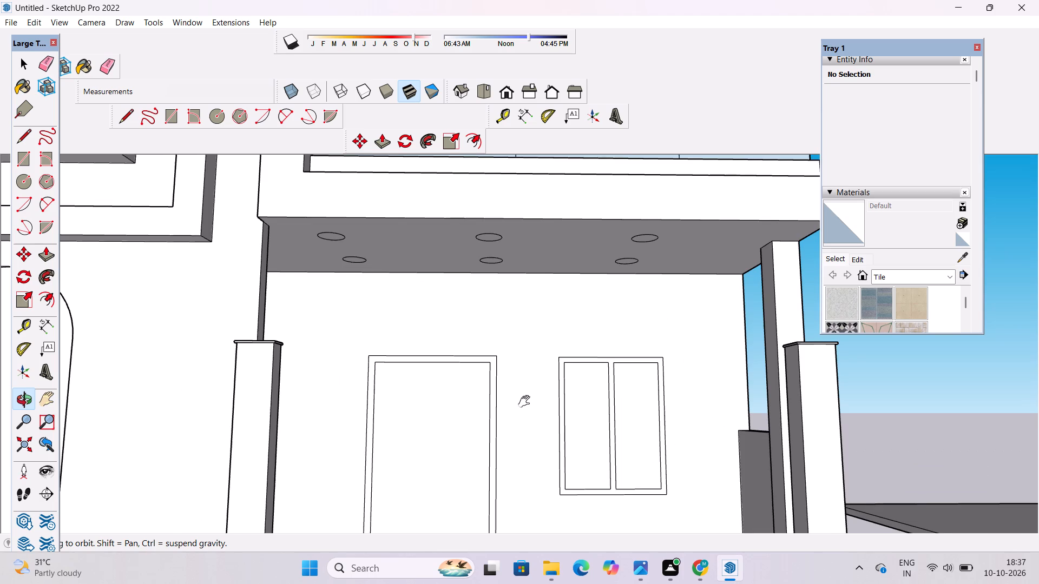
shift+drag(529, 409, 529, 376)
shift+scroll(529, 366, down, 6)
drag(529, 366, 529, 429)
scroll(521, 422, down, 6)
shift+drag(521, 432, 511, 480)
shift+drag(510, 480, 457, 476)
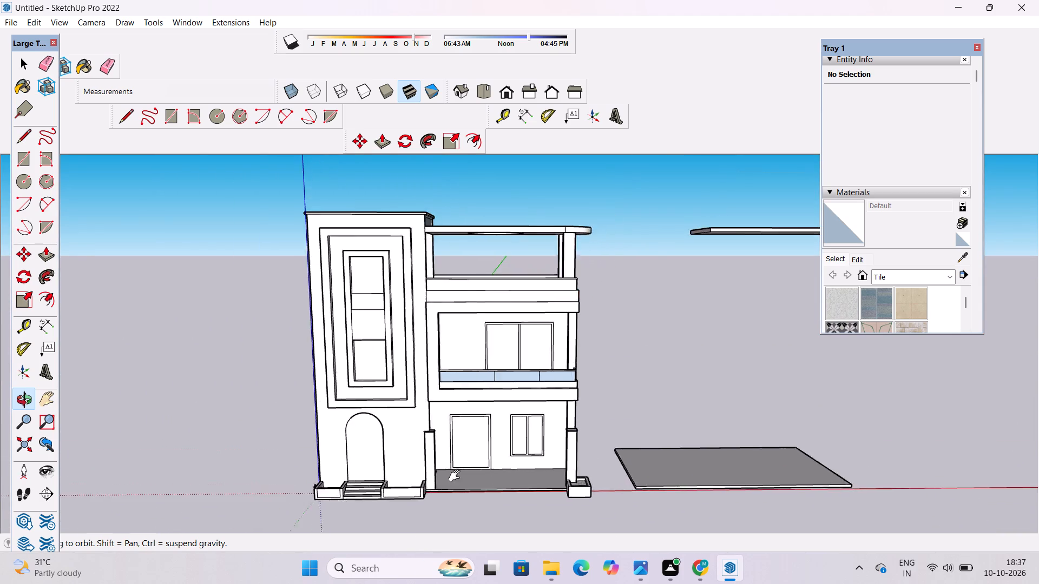
shift+drag(457, 476, 413, 475)
shift+drag(410, 473, 405, 472)
Delete the two loose slabs standing beside the house, one at ground level and one at roof height.
key(space)
click(607, 457)
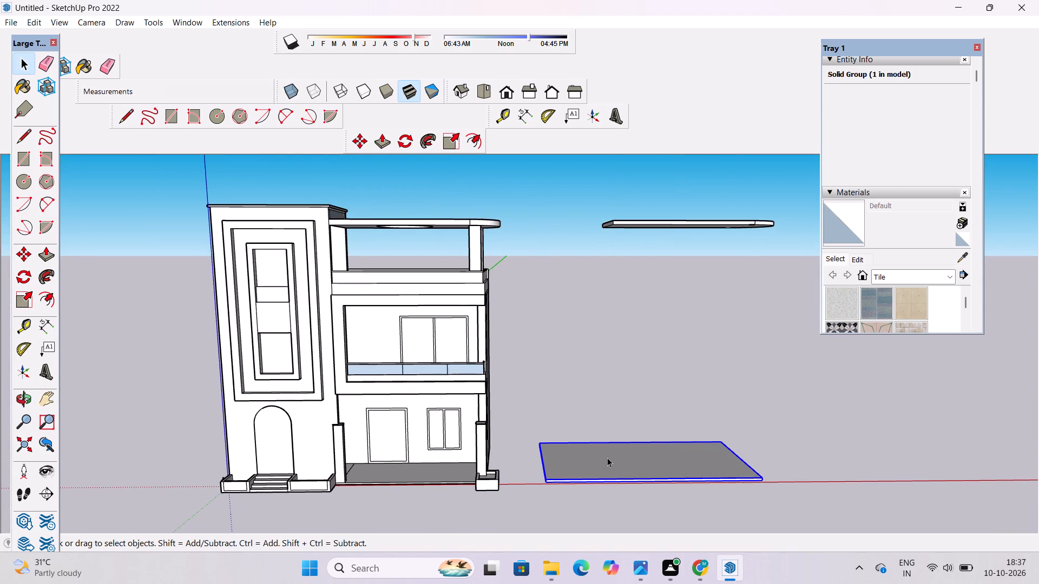
key(Delete)
click(688, 223)
key(Delete)
scroll(677, 379, down, 3)
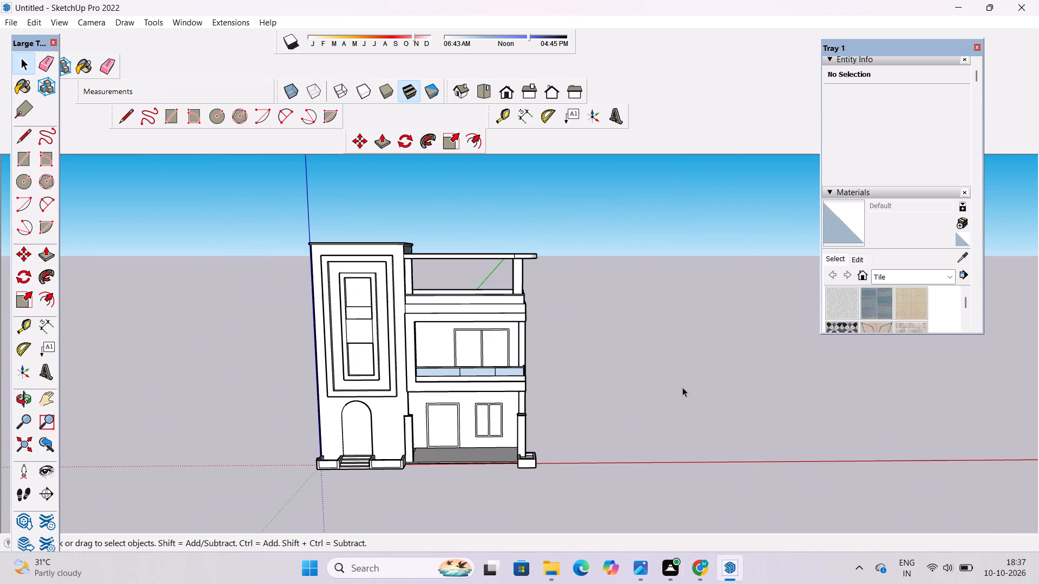
Examine the first-floor balcony up close, including its glass panels, handrail and the ledge below them.
scroll(682, 387, down, 1)
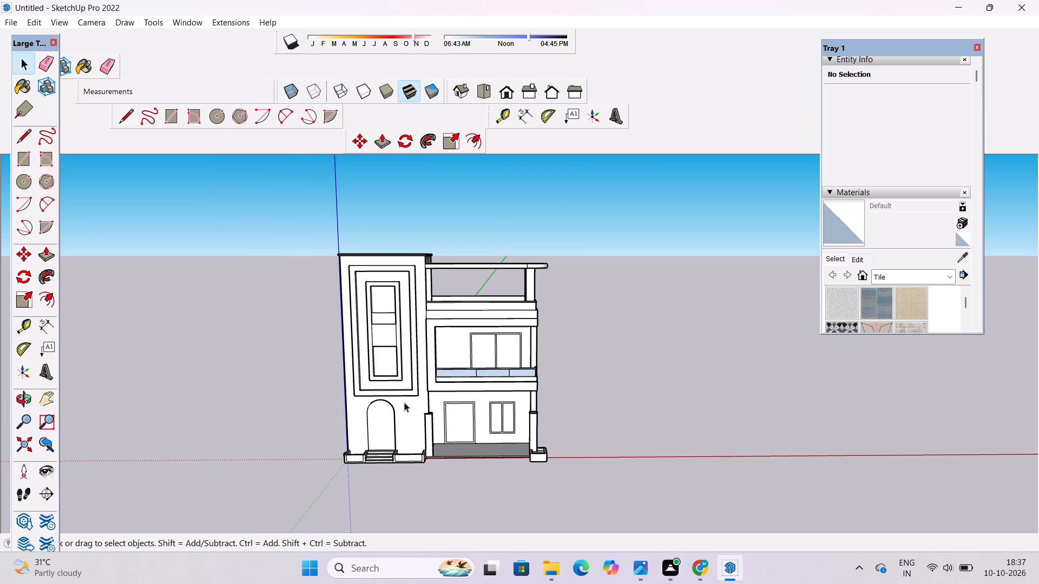
scroll(376, 399, up, 6)
key(o)
scroll(462, 340, up, 3)
drag(473, 332, 424, 376)
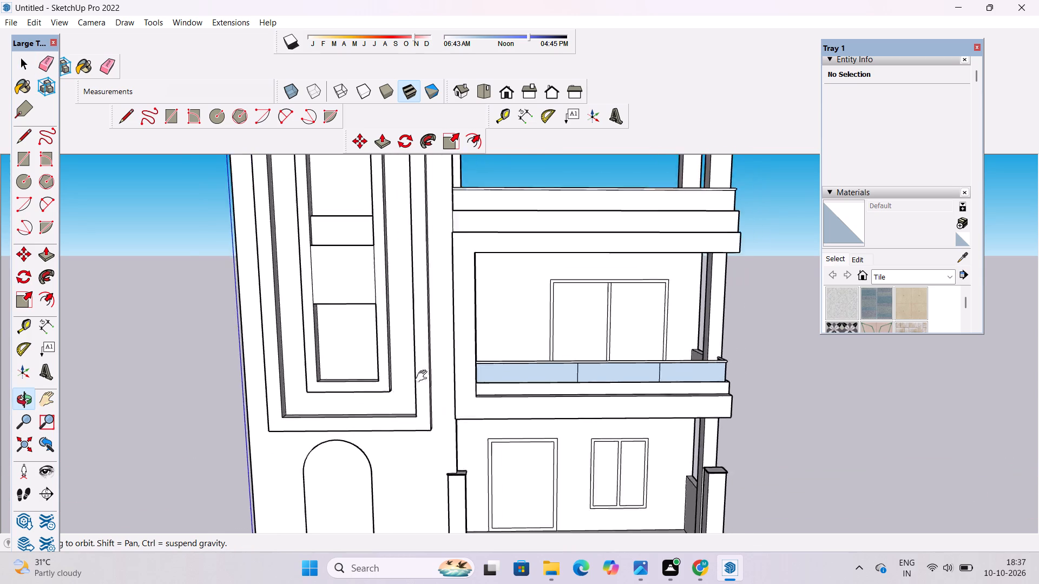
drag(424, 376, 416, 387)
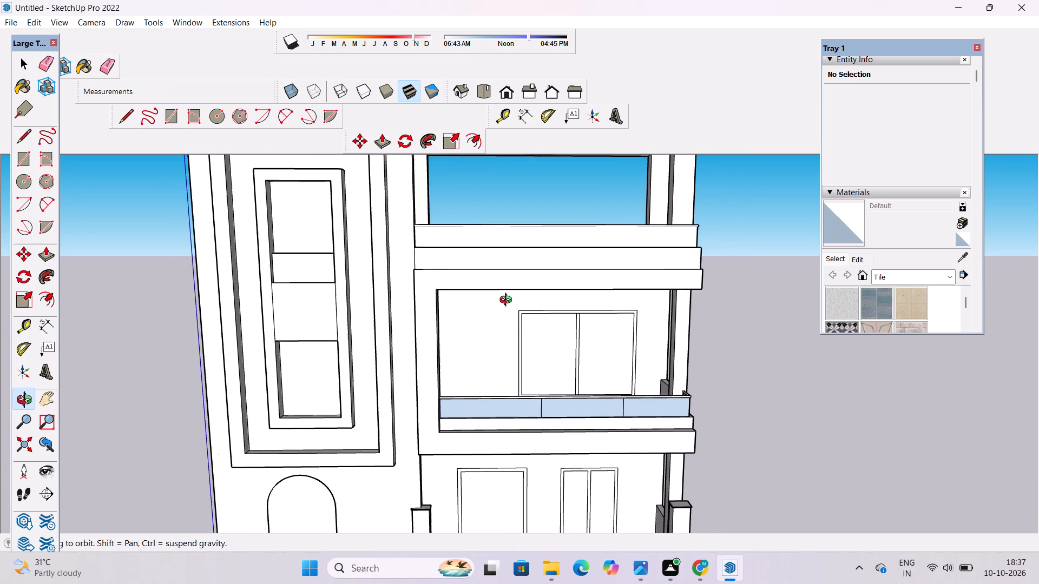
scroll(508, 301, down, 1)
shift+drag(500, 370, 441, 402)
scroll(418, 458, up, 5)
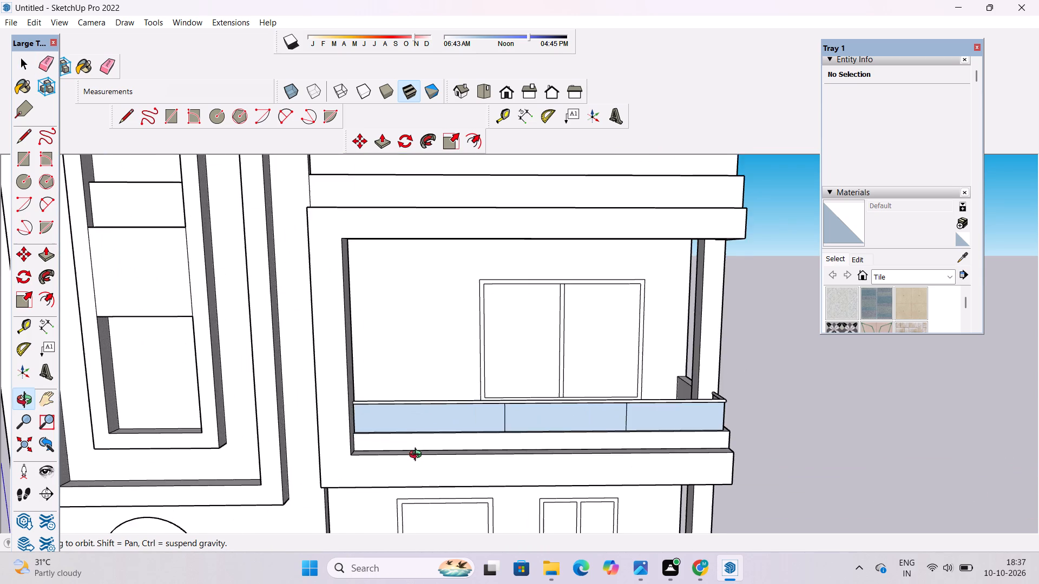
shift+drag(418, 456, 395, 415)
scroll(386, 404, up, 4)
drag(389, 410, 424, 482)
scroll(424, 483, up, 5)
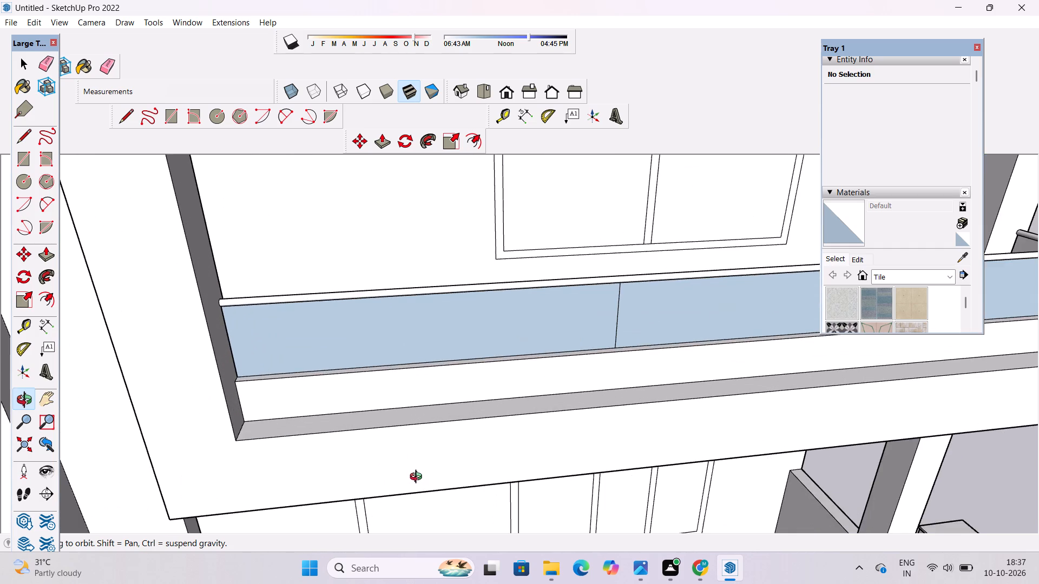
shift+drag(414, 456, 424, 496)
shift+drag(424, 497, 367, 498)
shift+scroll(330, 490, up, 1)
drag(440, 476, 396, 482)
shift+drag(392, 480, 426, 495)
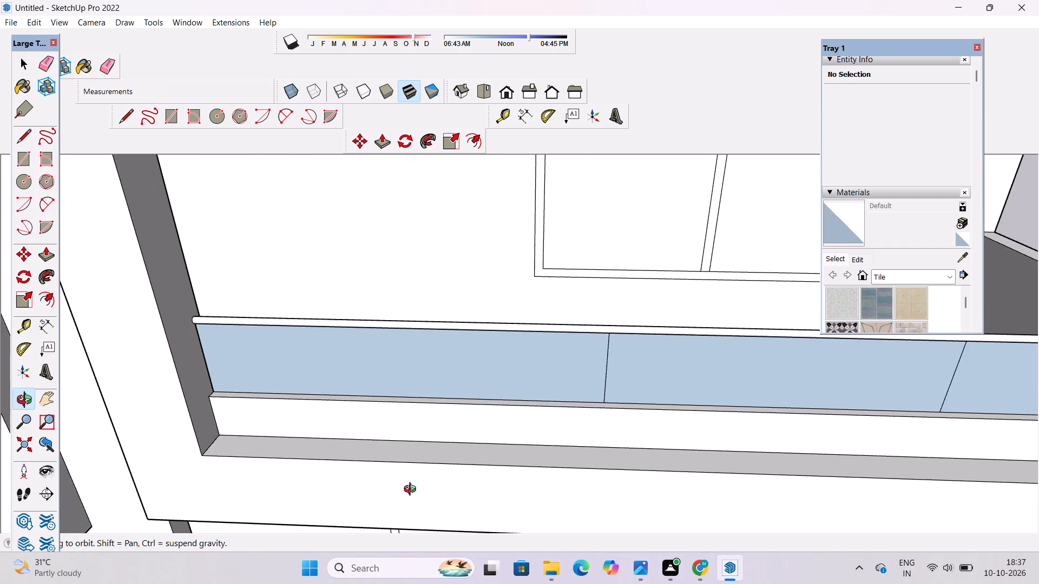
drag(412, 493, 432, 493)
scroll(391, 490, up, 4)
drag(382, 494, 412, 474)
scroll(412, 472, down, 4)
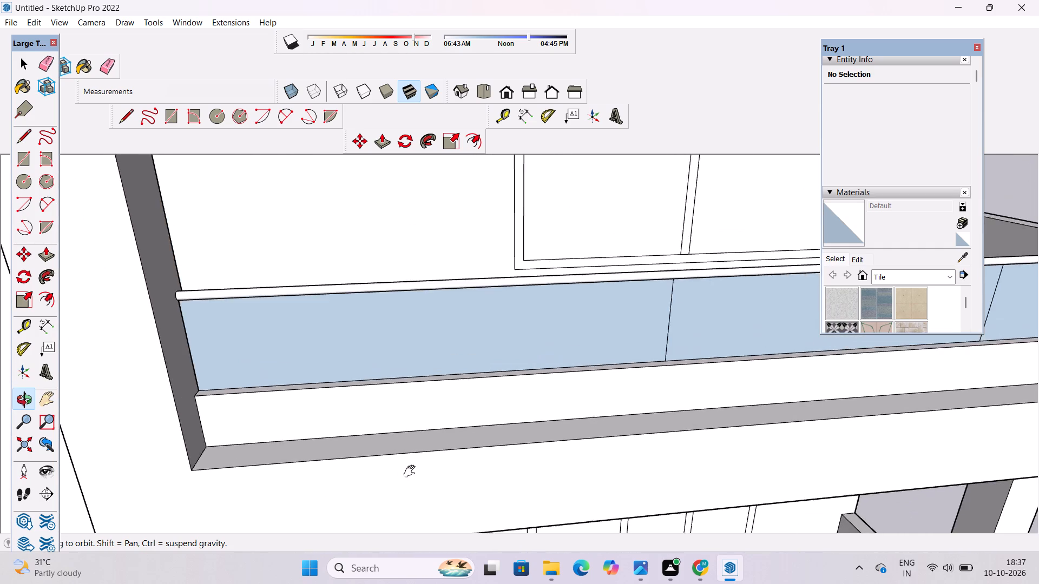
shift+drag(412, 472, 361, 476)
drag(361, 476, 377, 472)
shift+drag(369, 471, 421, 470)
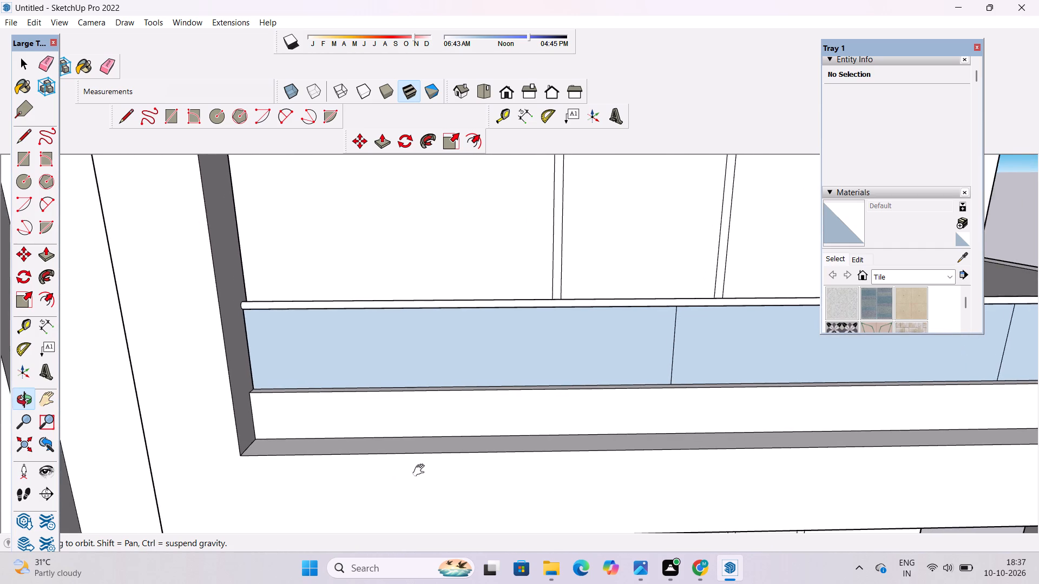
Draw a thin rectangle about 18' 1 5/8" by 10 7/8" on the ledge below the balcony glass, starting at the side wall.
drag(405, 467, 411, 520)
shift+drag(405, 510, 402, 465)
drag(400, 466, 396, 501)
scroll(331, 486, up, 4)
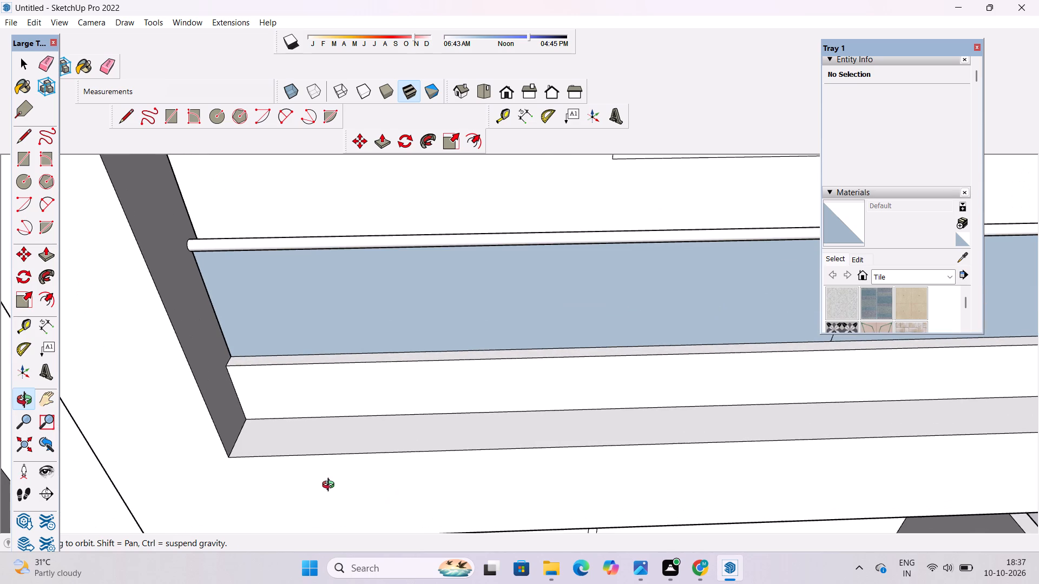
shift+click(331, 485)
key(r)
scroll(268, 454, up, 9)
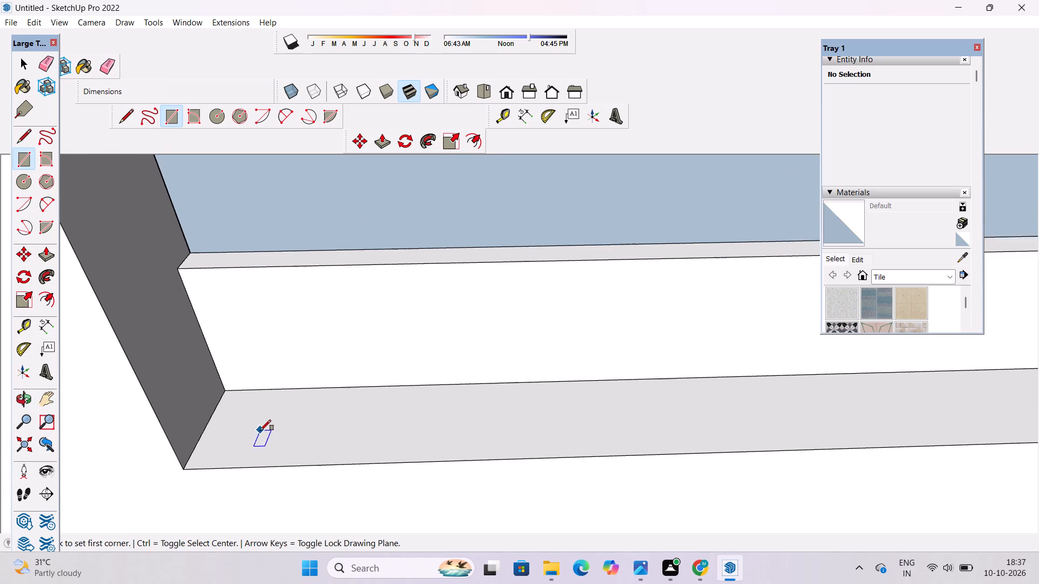
click(215, 406)
scroll(233, 404, down, 5)
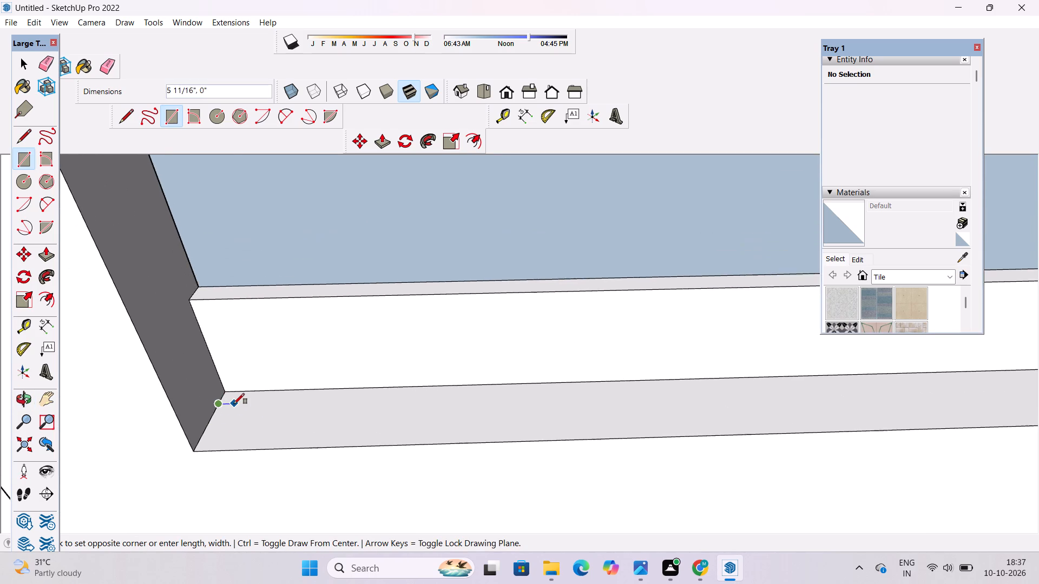
scroll(234, 404, down, 6)
scroll(301, 416, up, 2)
scroll(318, 419, down, 7)
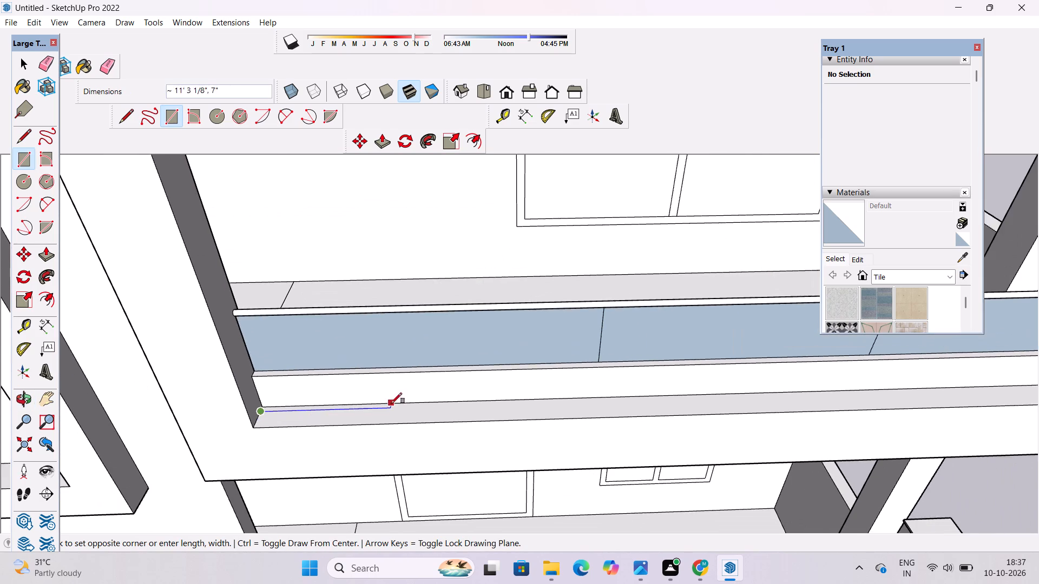
scroll(411, 408, down, 2)
scroll(468, 412, up, 7)
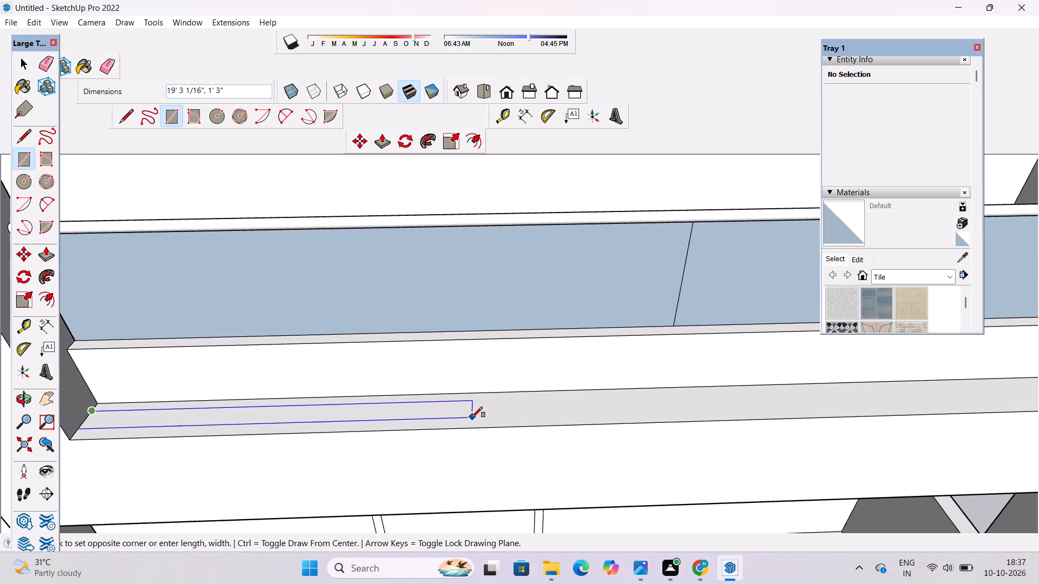
scroll(472, 417, up, 2)
scroll(456, 413, down, 3)
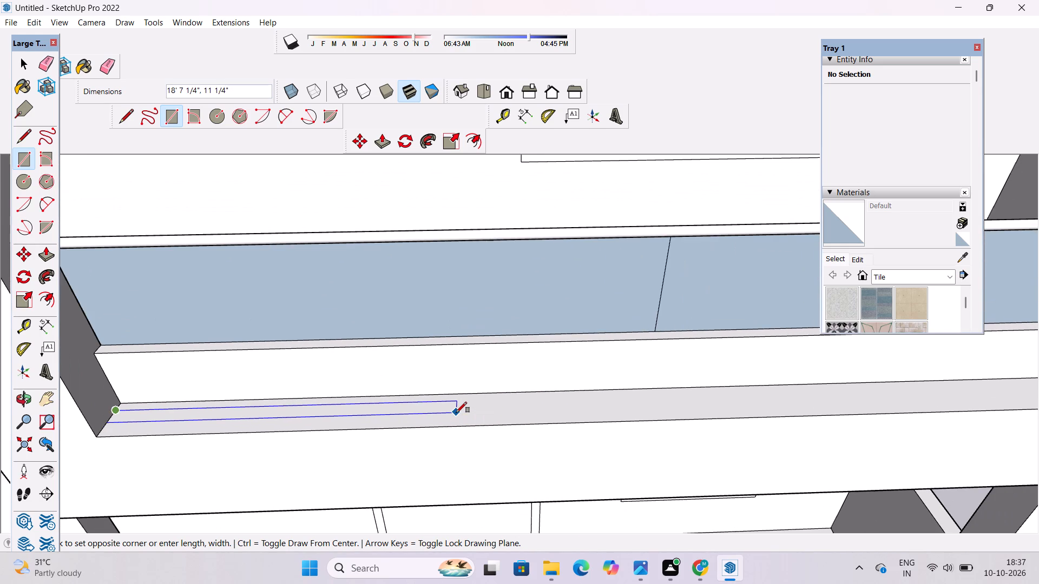
scroll(448, 414, up, 4)
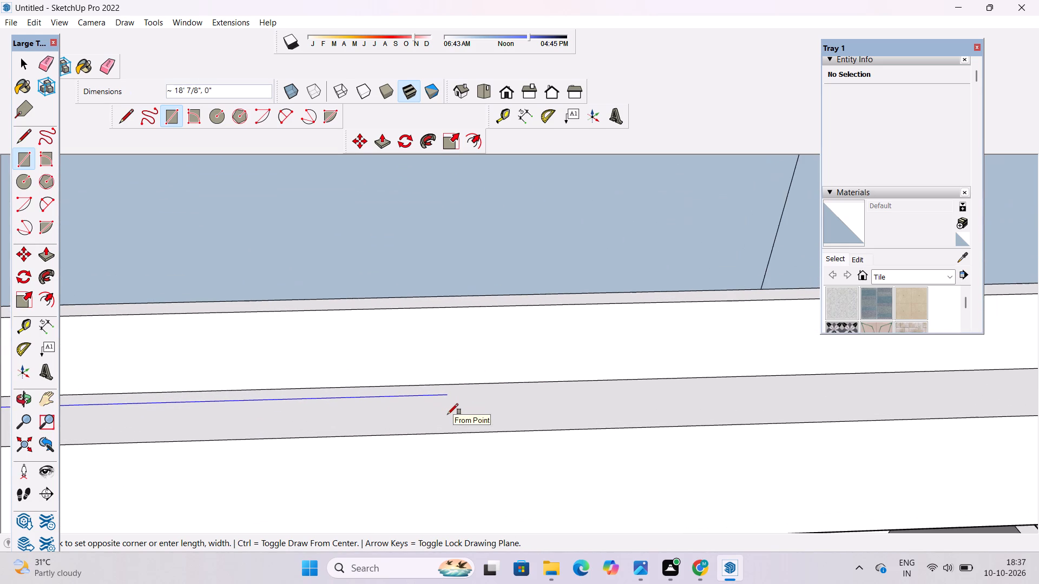
click(448, 412)
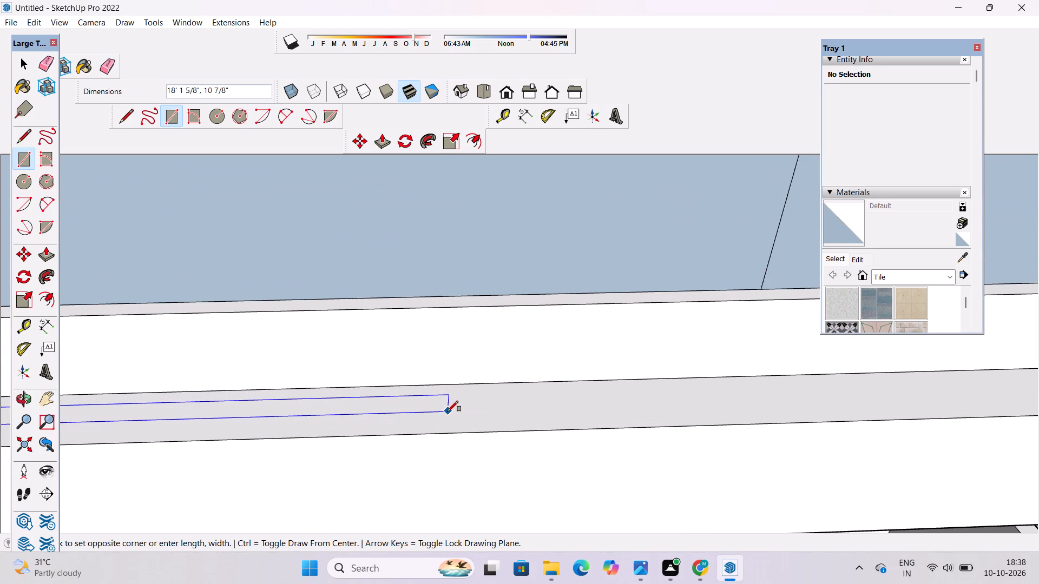
Examine the balcony opening above the new ledge rectangle, including its window, glass panels and the overhead frame.
key(o)
scroll(451, 406, down, 4)
drag(480, 473, 477, 411)
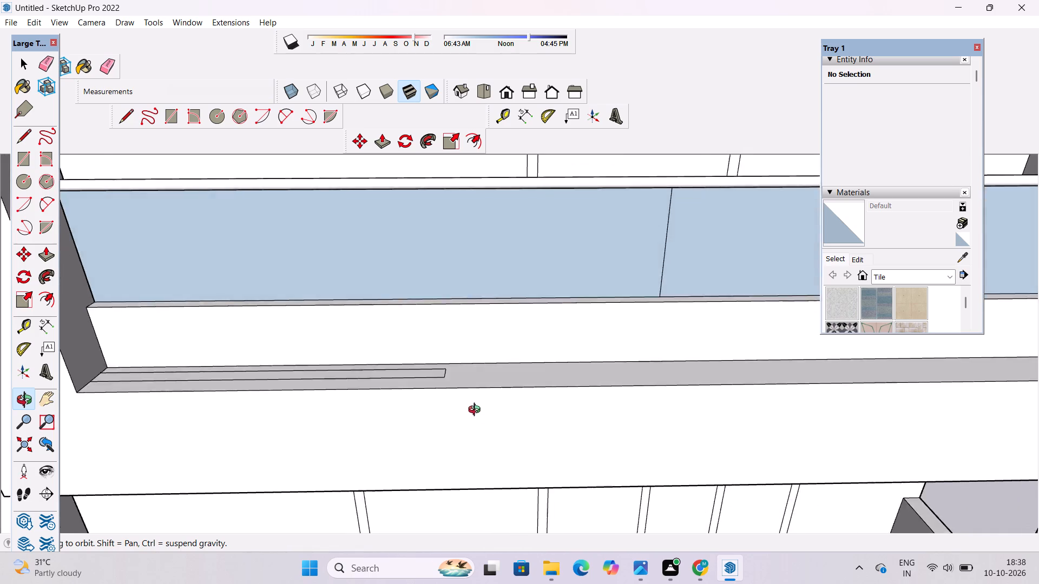
drag(477, 411, 477, 413)
scroll(481, 407, down, 5)
shift+drag(482, 408, 522, 508)
drag(520, 507, 512, 439)
scroll(509, 423, down, 6)
shift+drag(501, 418, 435, 556)
shift+scroll(435, 528, down, 4)
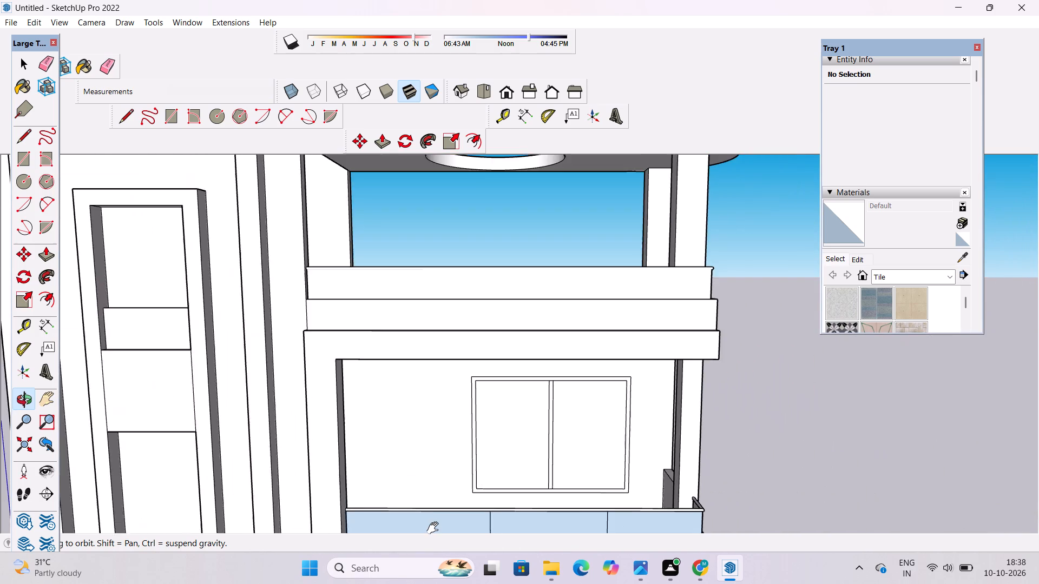
shift+drag(435, 527, 430, 489)
shift+drag(436, 509, 436, 468)
drag(440, 499, 439, 455)
scroll(439, 446, up, 5)
shift+drag(439, 445, 440, 436)
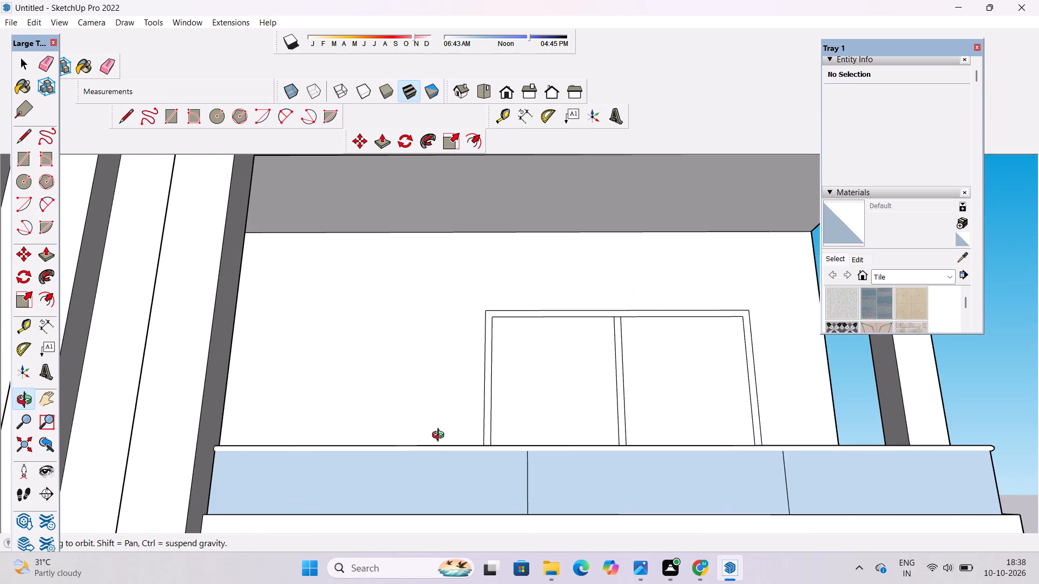
scroll(443, 426, down, 3)
drag(443, 428, 443, 535)
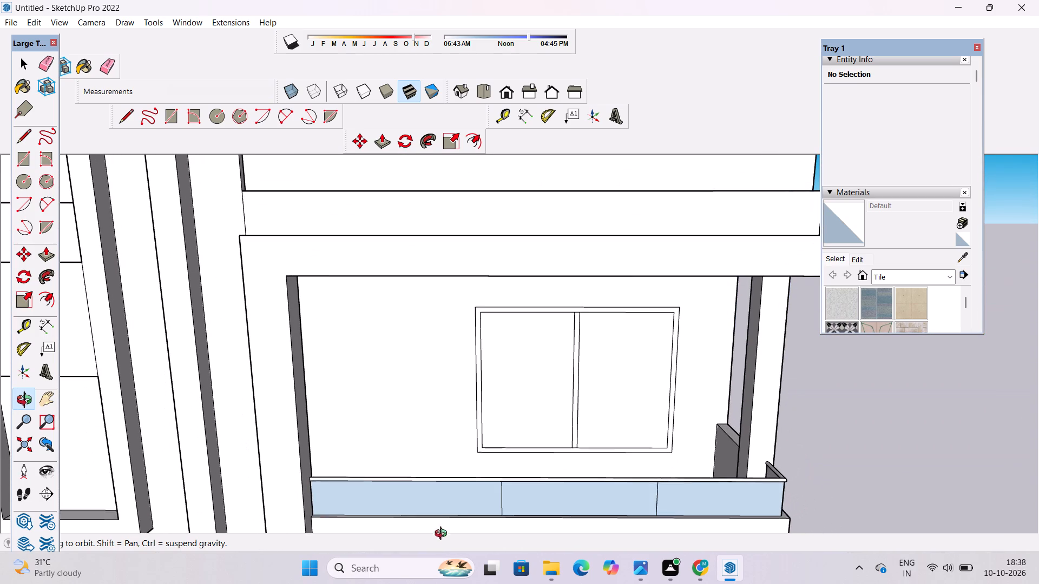
drag(443, 535, 443, 535)
Push/Pull the thin ledge rectangle up 41' to the underside of the frame's top, forming a tall panel in front of the balcony.
drag(437, 541, 446, 475)
scroll(446, 467, up, 1)
shift+drag(430, 482, 451, 396)
scroll(438, 428, up, 9)
shift+drag(430, 446, 453, 387)
drag(456, 408, 459, 443)
scroll(459, 437, up, 4)
shift+drag(459, 435, 451, 450)
key(p)
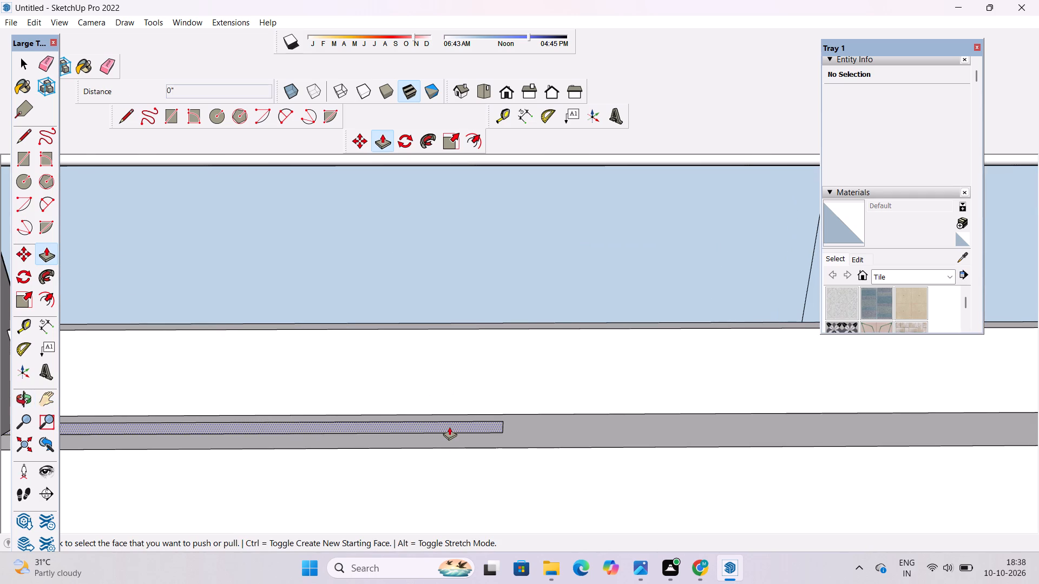
click(451, 423)
scroll(451, 402, down, 4)
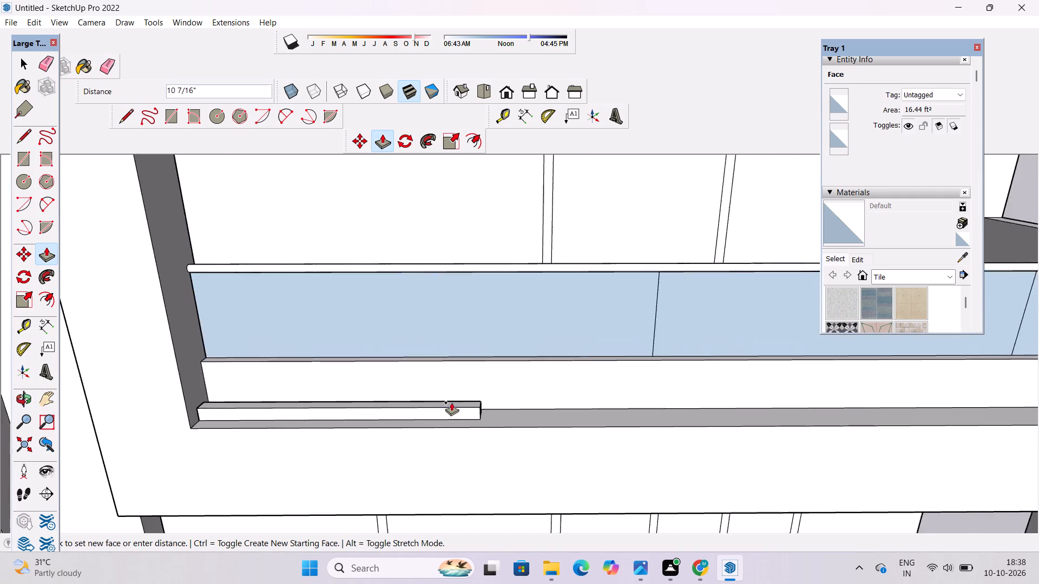
scroll(451, 402, down, 8)
key(o)
drag(468, 445, 471, 367)
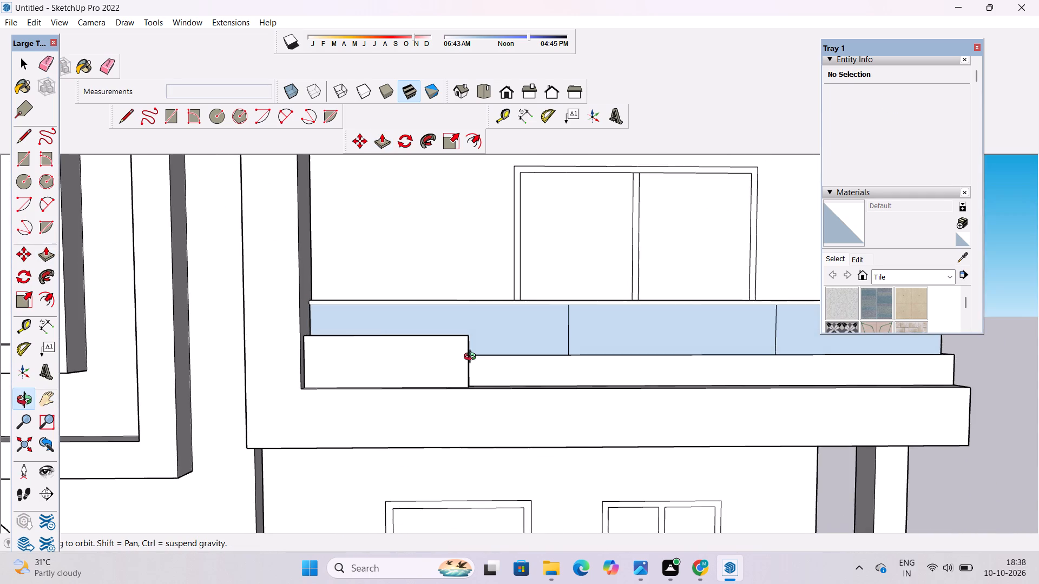
shift+drag(472, 358, 484, 452)
drag(484, 452, 481, 404)
shift+drag(486, 393, 503, 496)
shift+drag(501, 477, 504, 506)
drag(499, 496, 496, 475)
key(p)
scroll(495, 251, up, 3)
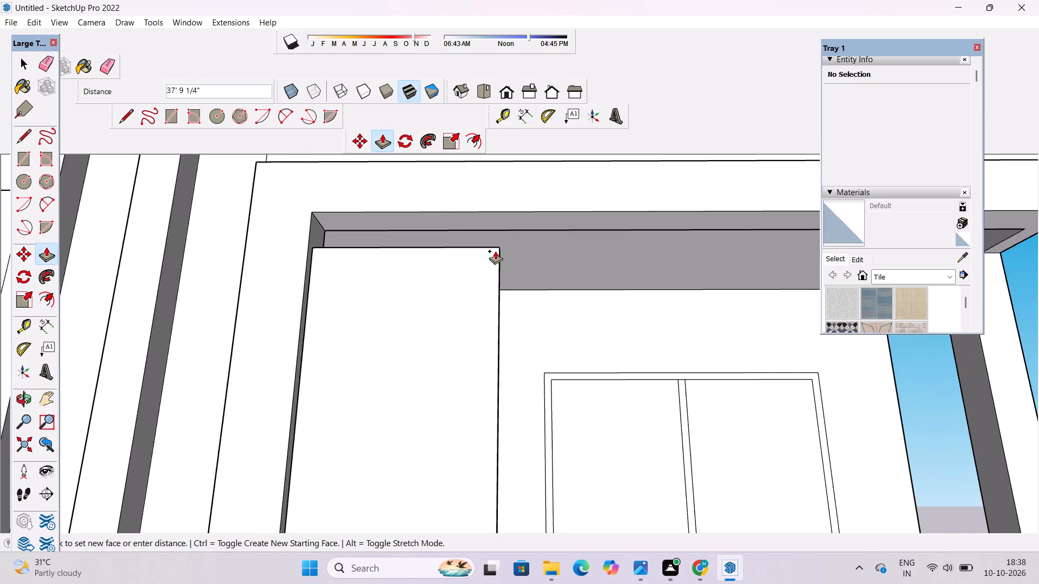
scroll(495, 251, up, 3)
click(589, 199)
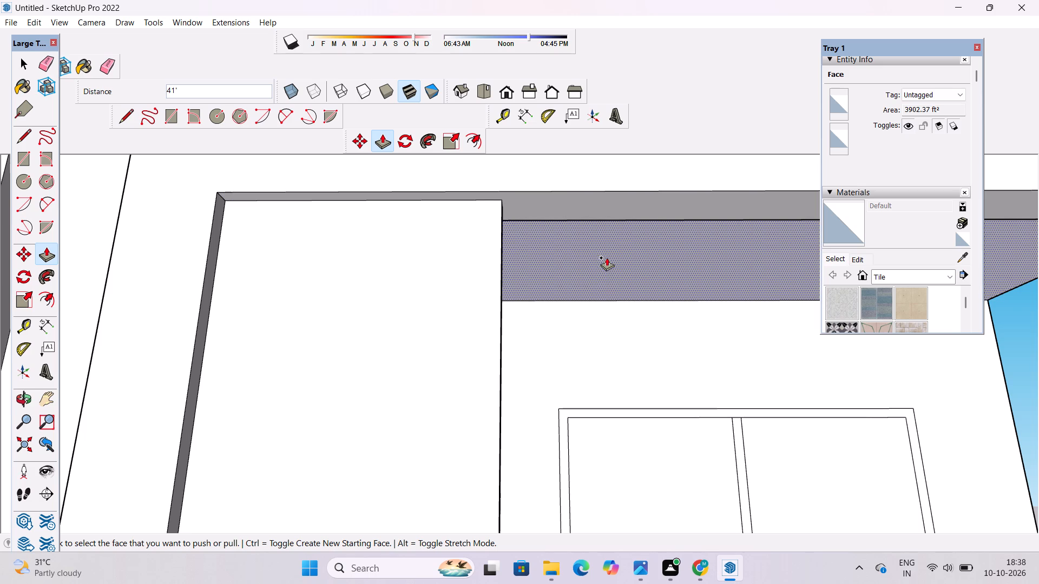
key(o)
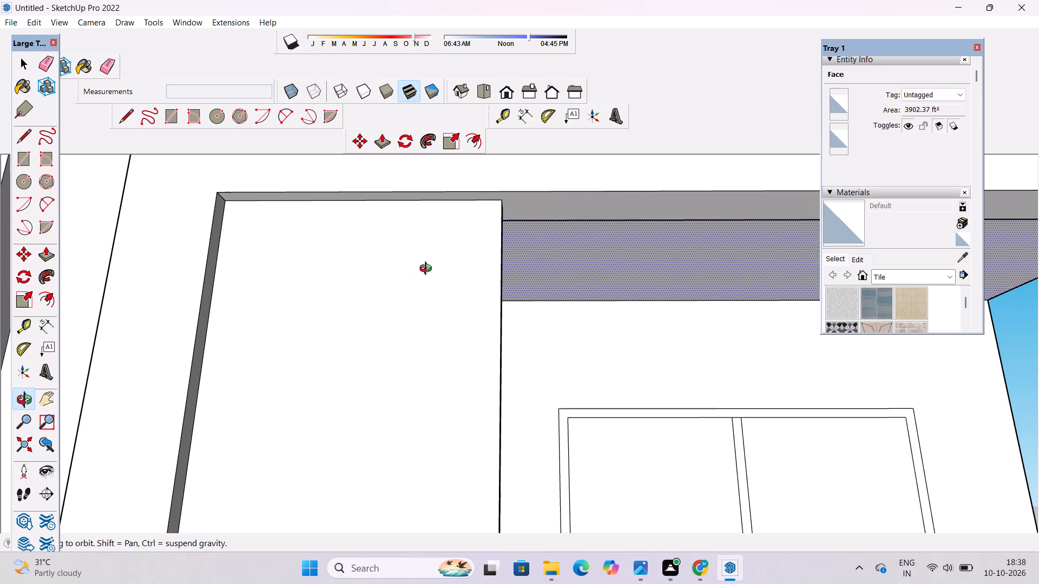
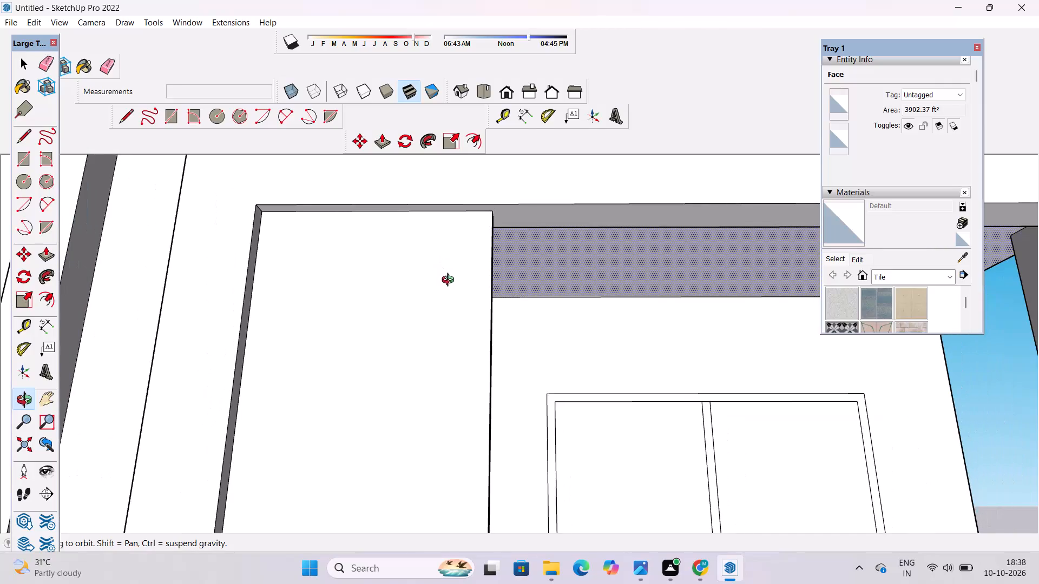
Clear the face selection and examine the tall balcony-front panel, the overhead frame's underside and the balcony opening.
shift+drag(452, 283, 483, 324)
scroll(481, 309, down, 3)
shift+drag(481, 315, 459, 291)
drag(452, 282, 468, 306)
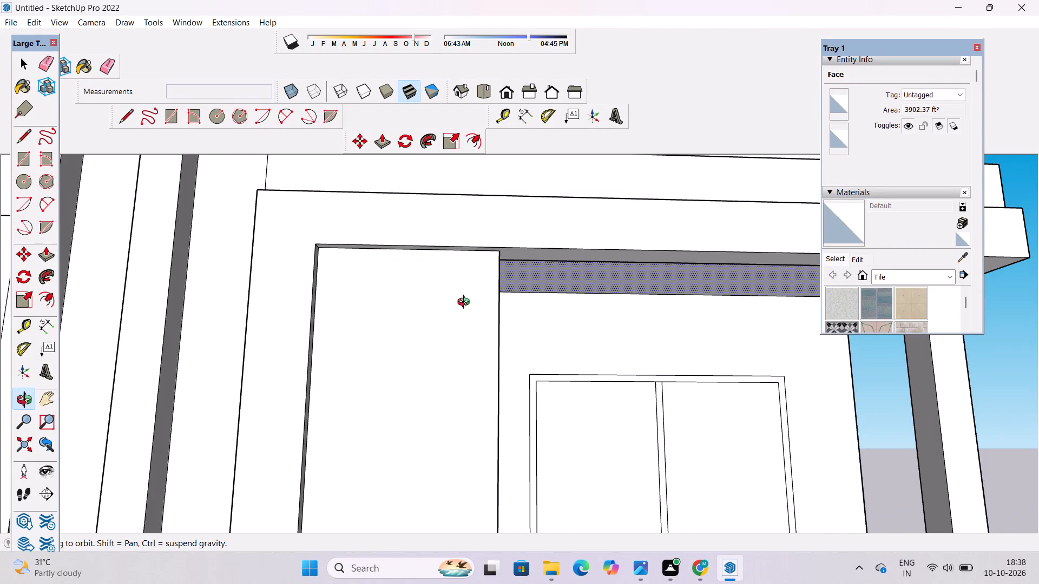
scroll(429, 292, up, 4)
shift+scroll(357, 281, down, 6)
drag(371, 297, 439, 344)
shift+drag(436, 339, 332, 311)
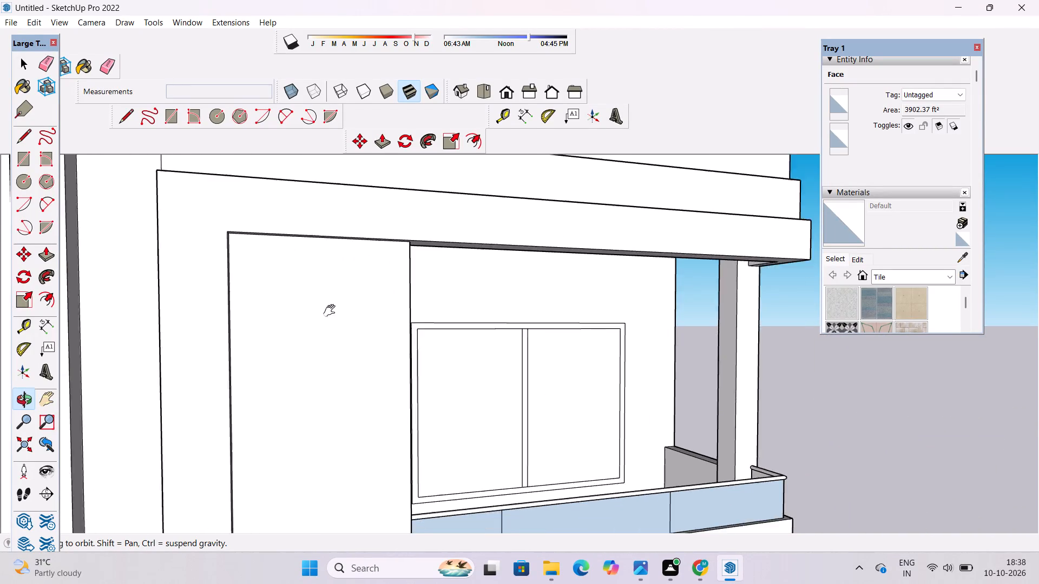
shift+drag(332, 311, 333, 311)
shift+scroll(330, 311, down, 5)
shift+drag(399, 341, 365, 334)
key(space)
click(675, 313)
key(o)
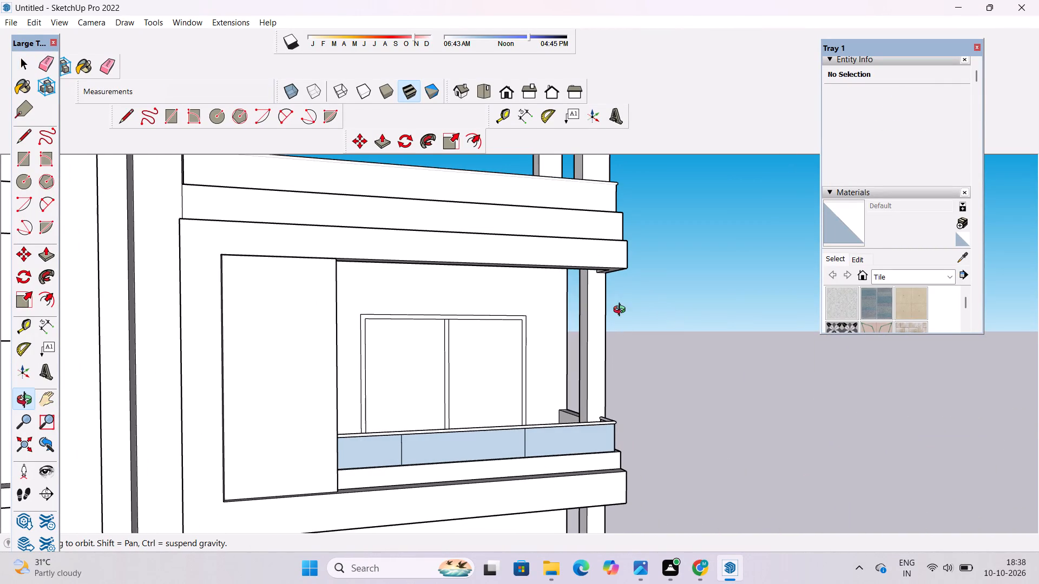
drag(622, 311, 568, 253)
scroll(576, 263, up, 4)
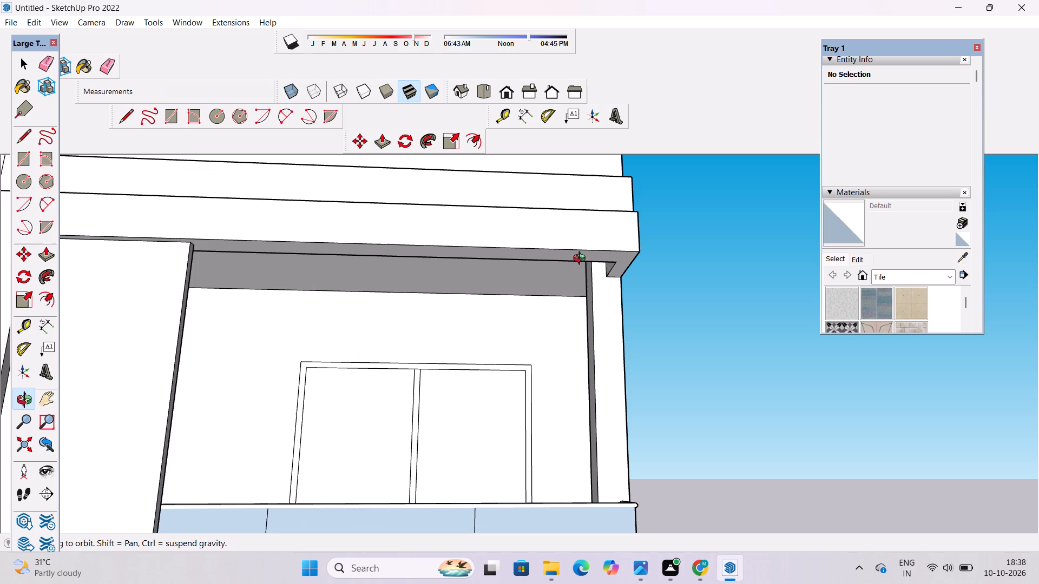
scroll(582, 260, down, 2)
shift+drag(584, 298, 584, 271)
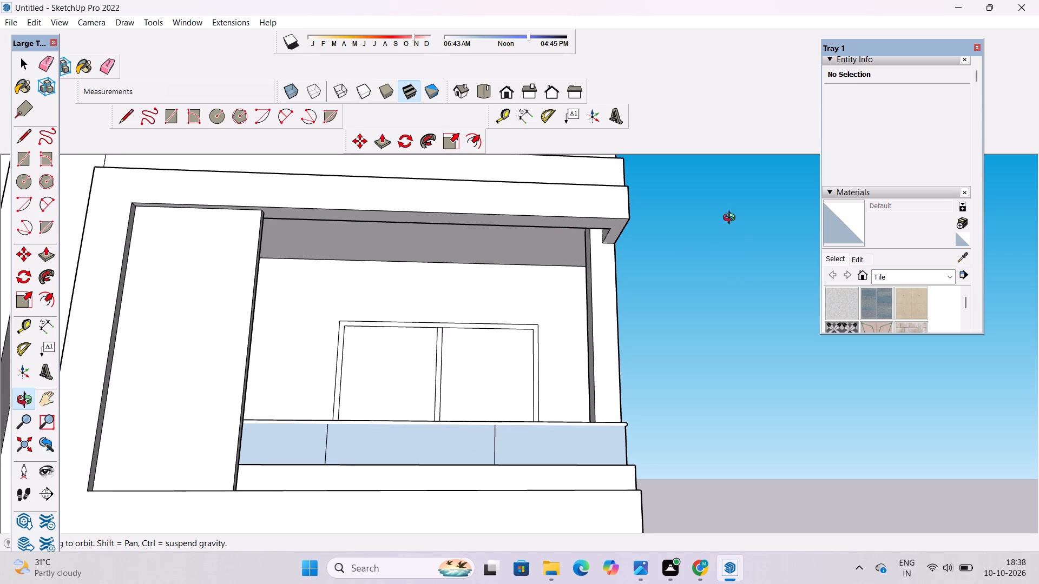
scroll(615, 297, down, 3)
shift+click(615, 298)
drag(613, 331, 601, 317)
drag(603, 318, 607, 369)
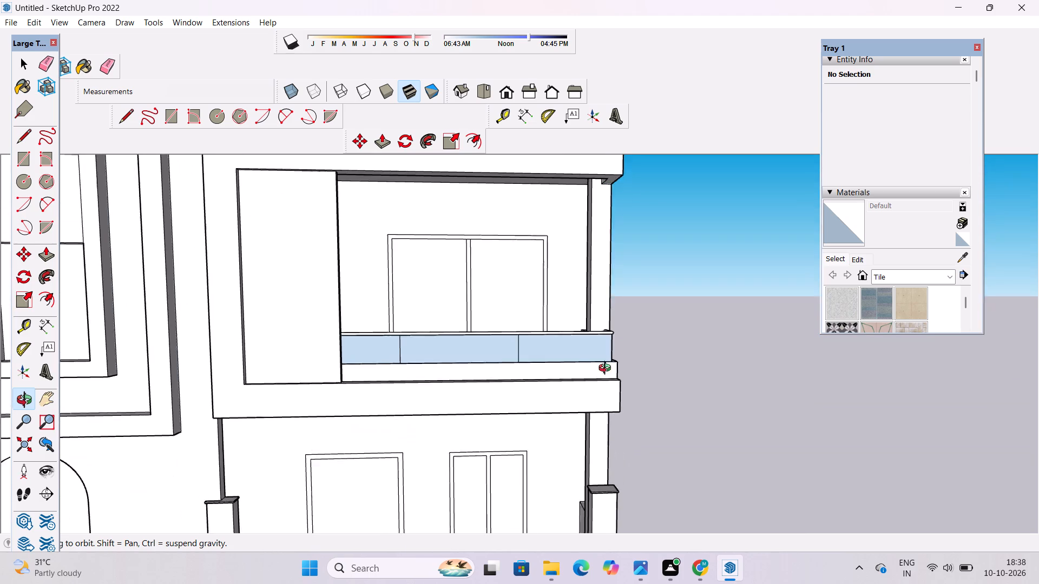
drag(607, 369, 607, 371)
Examine the ground-floor front, including the porch ceiling, capped pillars, entrance steps, planters and porch floor.
scroll(573, 360, down, 4)
scroll(507, 406, up, 4)
shift+drag(507, 407, 553, 313)
shift+scroll(560, 303, down, 5)
drag(568, 395, 528, 421)
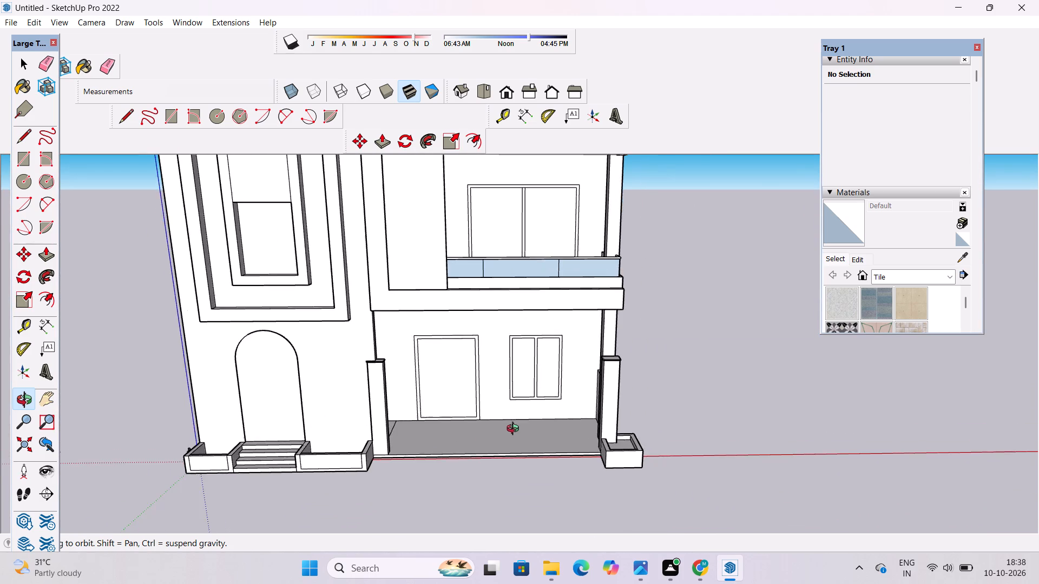
shift+scroll(482, 408, up, 3)
scroll(454, 450, up, 3)
drag(447, 458, 457, 333)
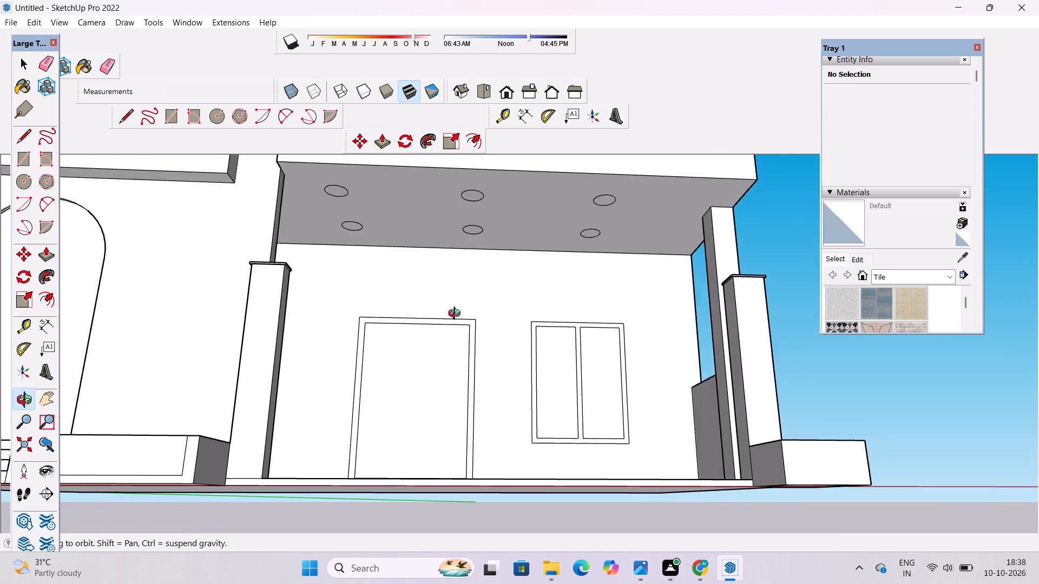
scroll(457, 315, down, 5)
shift+drag(410, 399, 461, 310)
drag(462, 316, 461, 353)
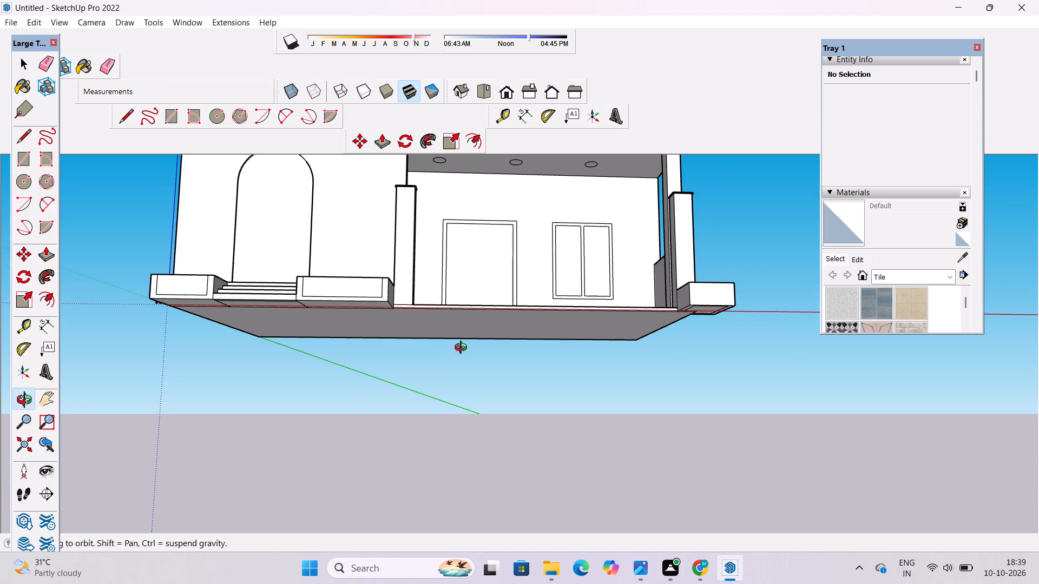
shift+drag(423, 394, 424, 353)
scroll(393, 281, down, 3)
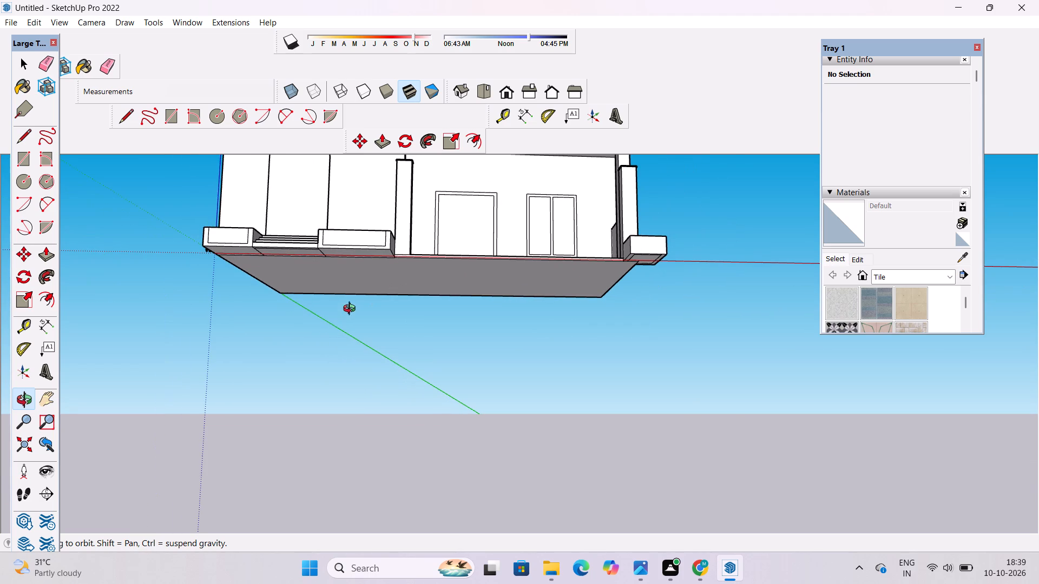
drag(369, 263, 354, 349)
scroll(329, 231, up, 2)
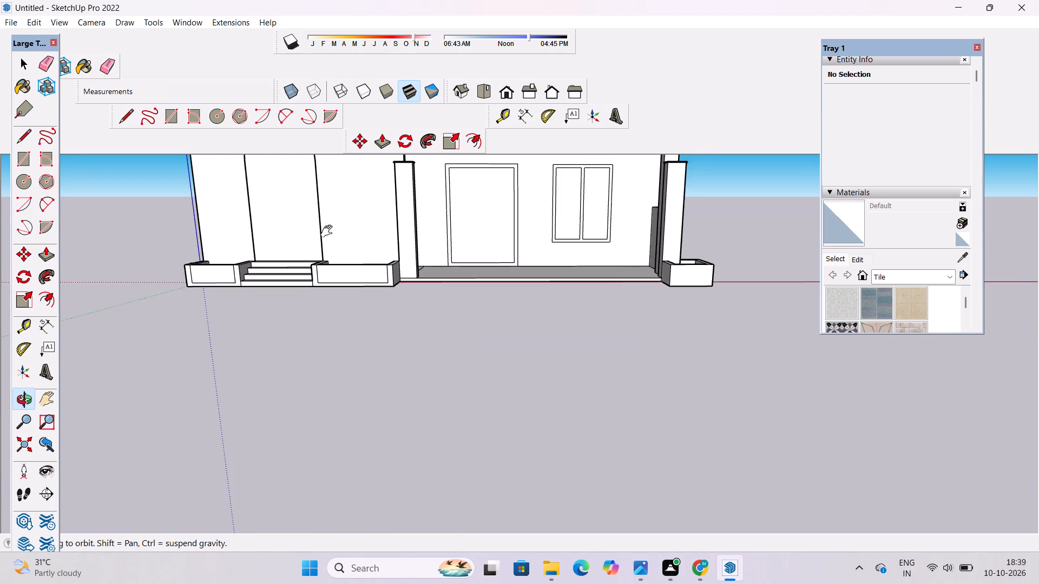
shift+drag(329, 231, 342, 266)
scroll(339, 268, up, 1)
shift+drag(337, 266, 330, 280)
scroll(311, 280, up, 5)
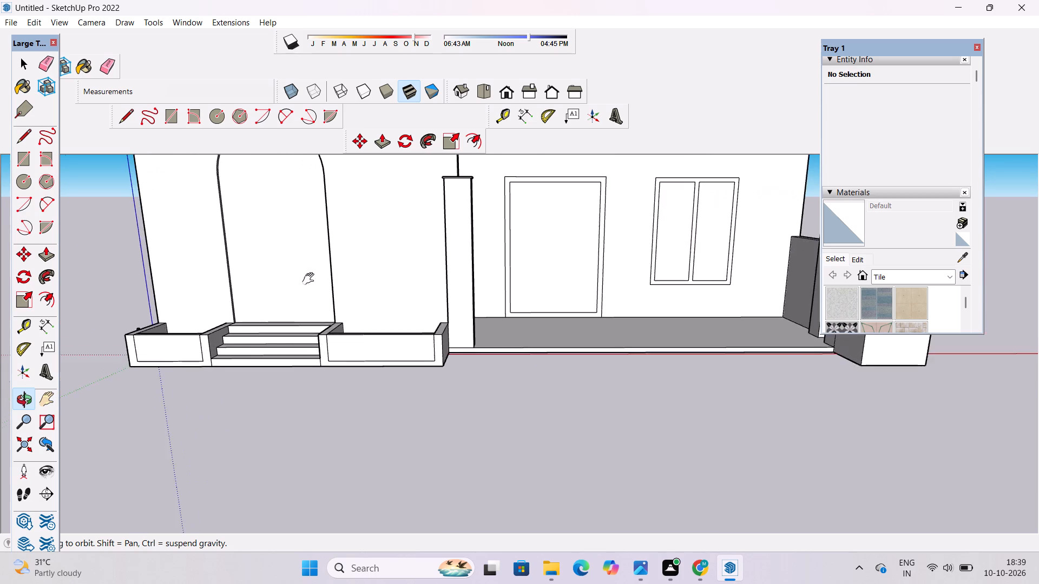
scroll(311, 279, up, 2)
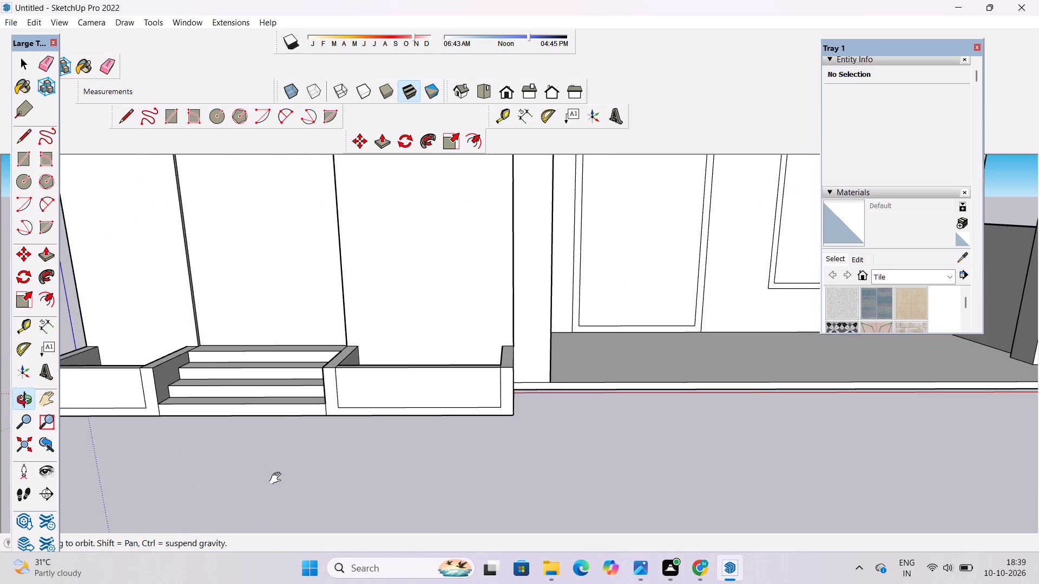
shift+drag(290, 414, 298, 402)
scroll(294, 373, down, 5)
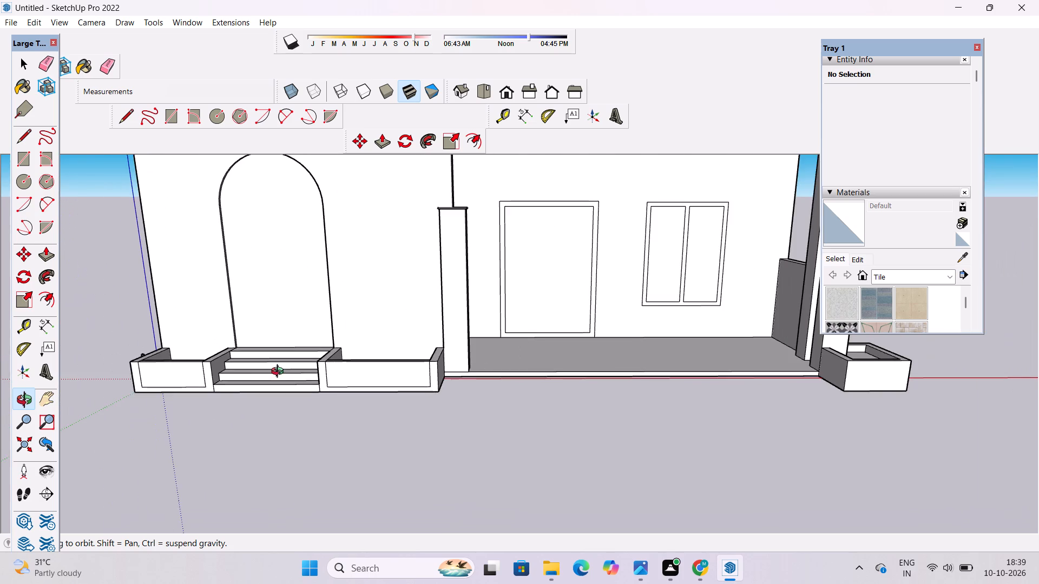
drag(184, 391, 148, 441)
shift+scroll(224, 335, down, 4)
shift+drag(365, 340, 343, 379)
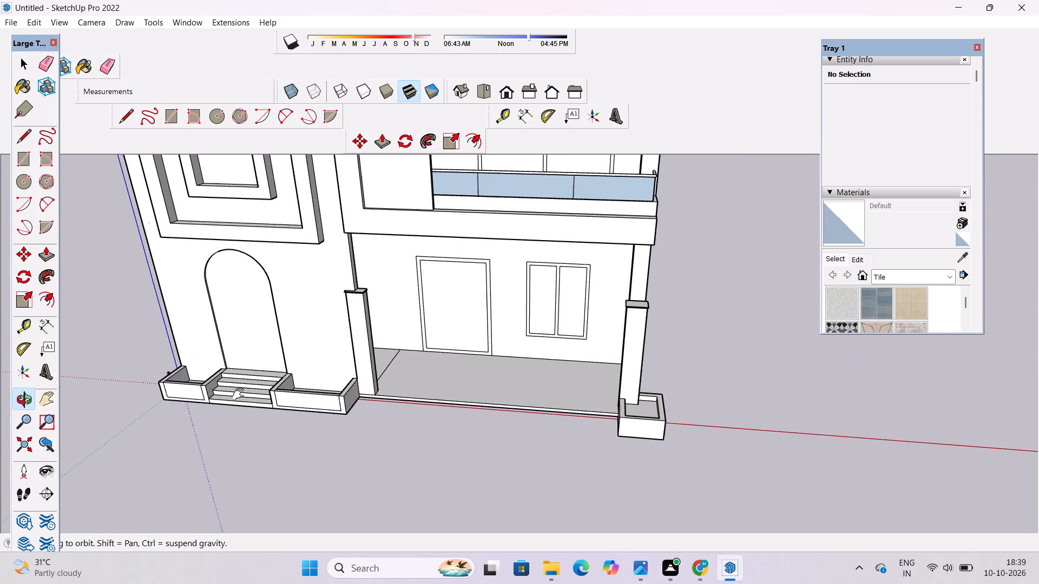
Erase the leftover line crossing the porch floor beside the pillar next to the entrance planter.
scroll(220, 397, up, 4)
shift+drag(351, 339, 199, 390)
scroll(226, 362, down, 5)
drag(291, 390, 300, 320)
shift+drag(350, 386, 334, 379)
drag(325, 392, 305, 450)
scroll(277, 386, up, 5)
shift+drag(277, 386, 306, 413)
drag(306, 422, 300, 422)
key(e)
scroll(299, 410, up, 4)
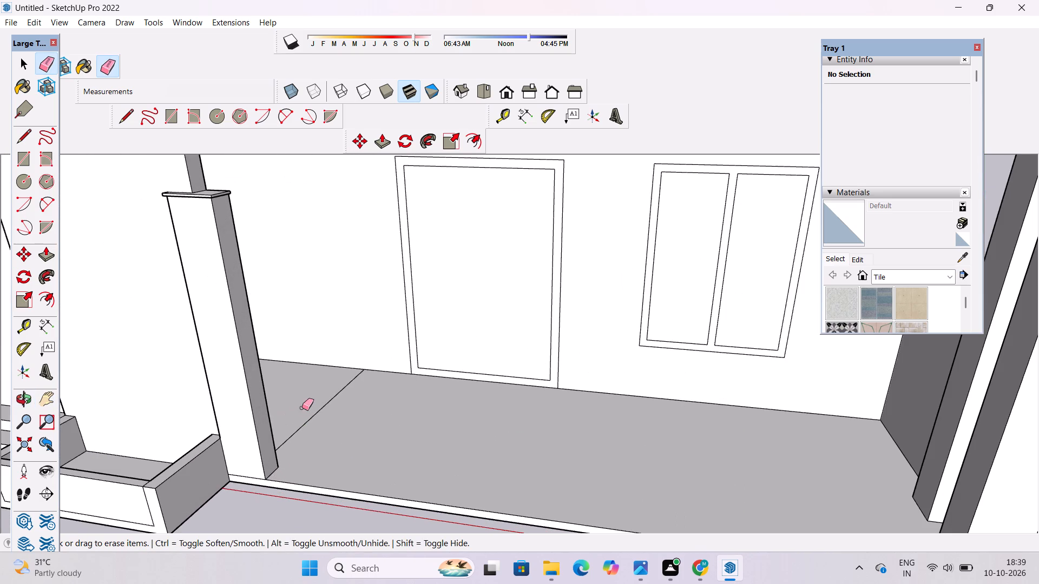
drag(304, 406, 315, 426)
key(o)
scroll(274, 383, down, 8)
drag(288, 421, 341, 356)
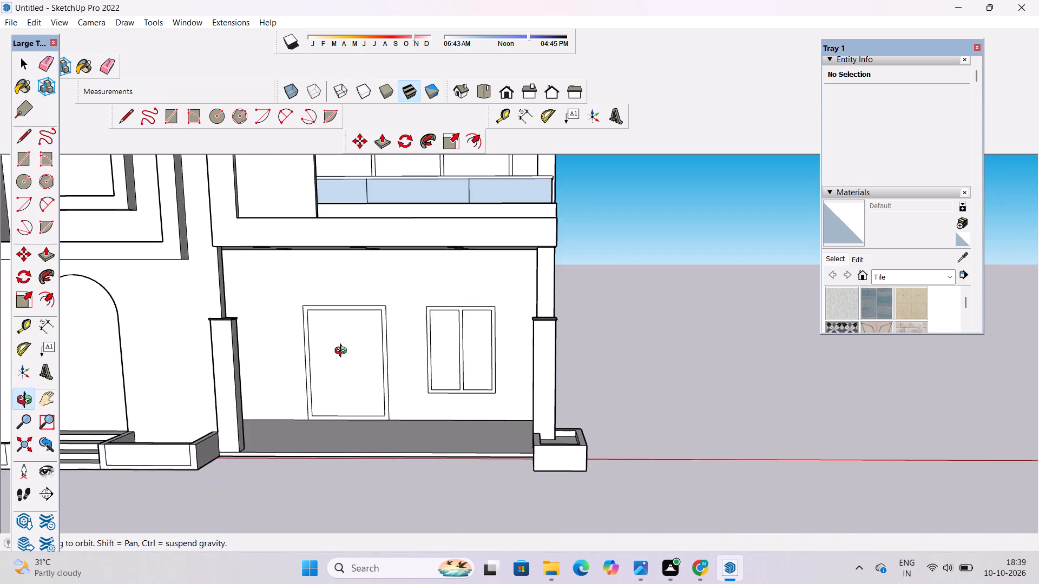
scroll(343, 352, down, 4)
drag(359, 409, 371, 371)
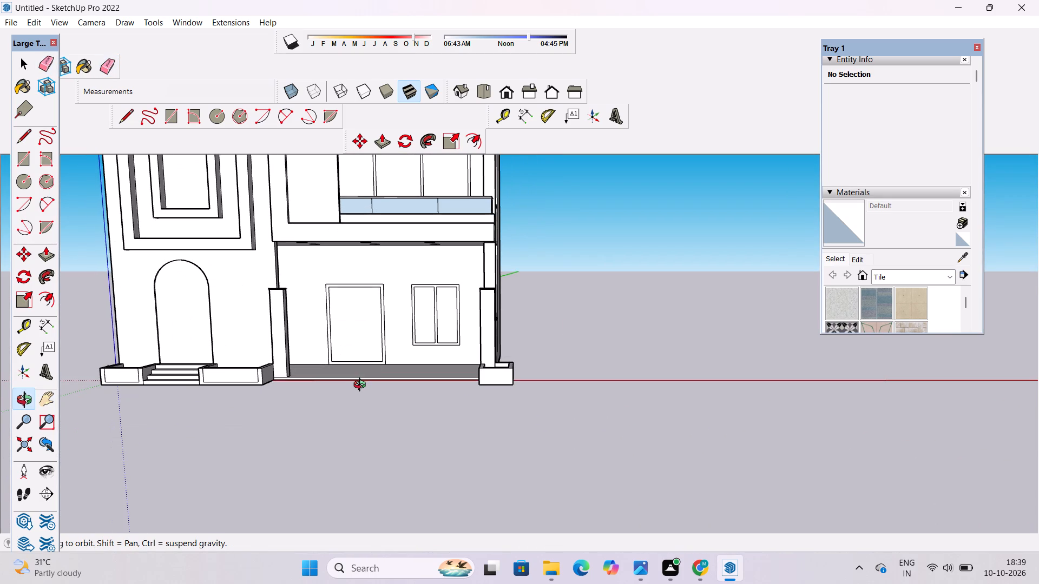
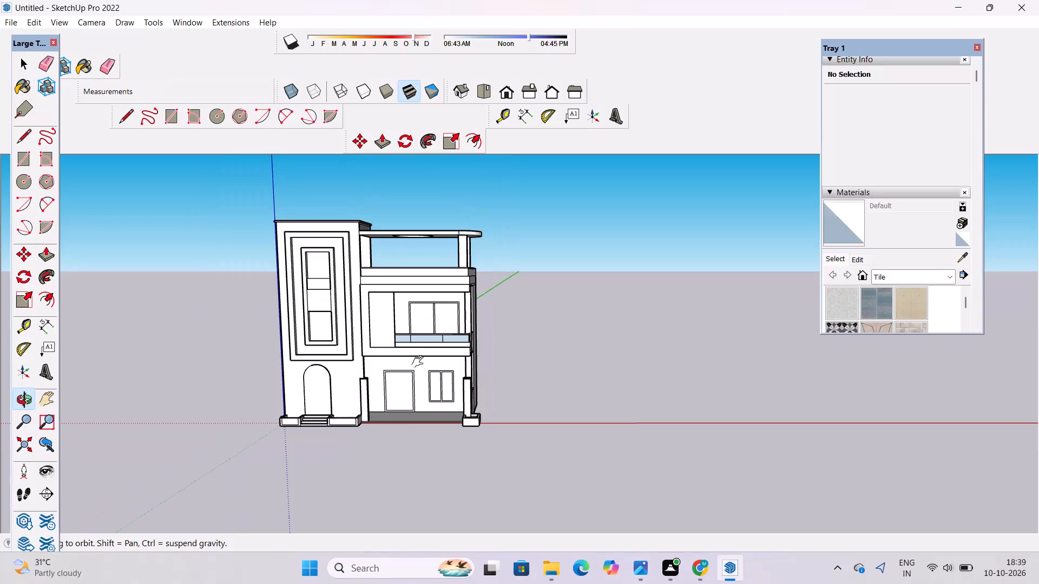
Paint the tower's main front wall with 0132_LightGray from the Colors-Named collection.
shift+drag(455, 332, 482, 446)
shift+scroll(356, 421, up, 4)
shift+drag(356, 421, 390, 355)
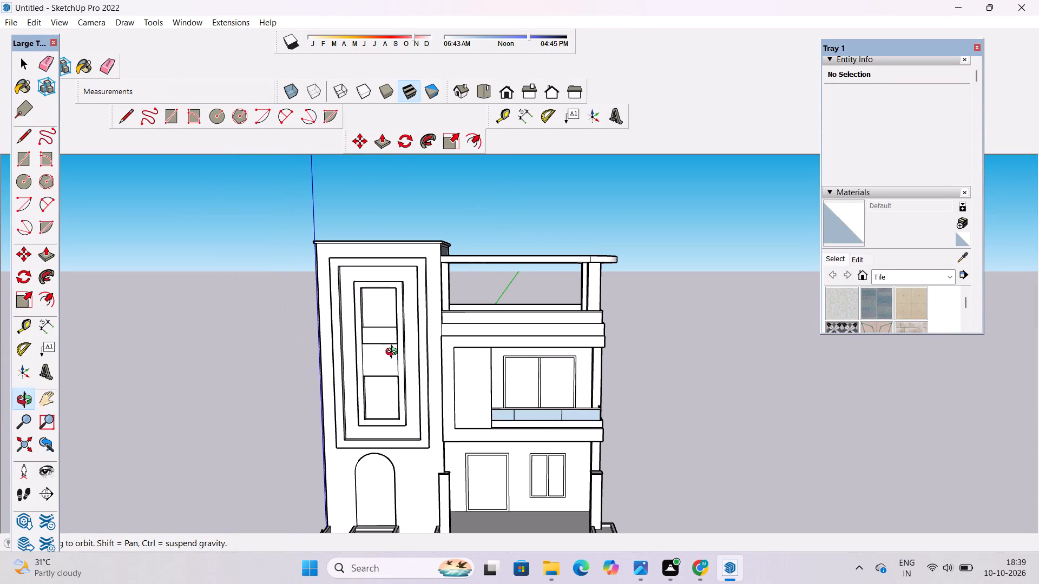
shift+drag(431, 347, 424, 365)
shift+drag(423, 365, 435, 314)
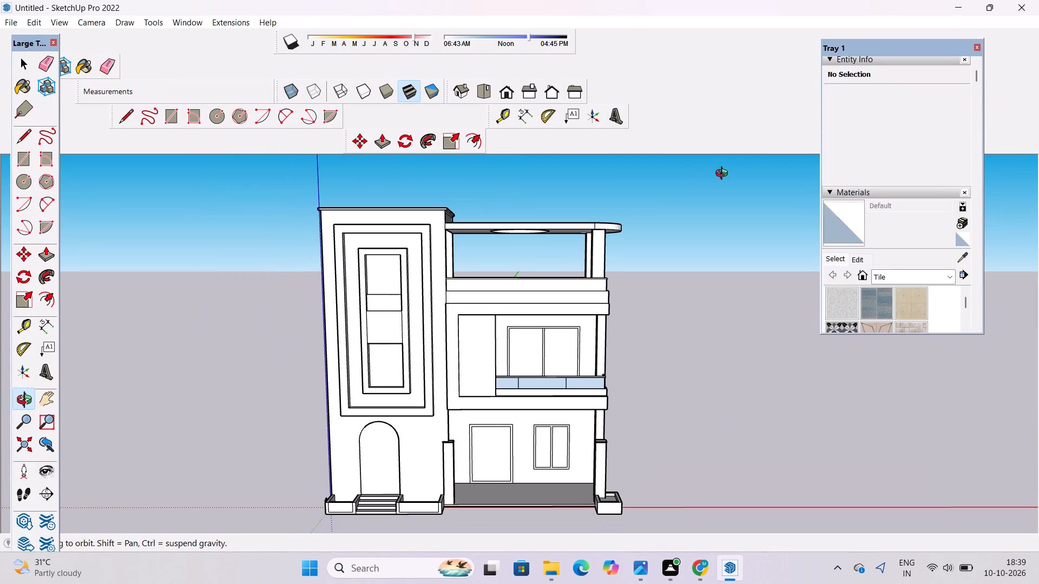
scroll(865, 185, down, 1)
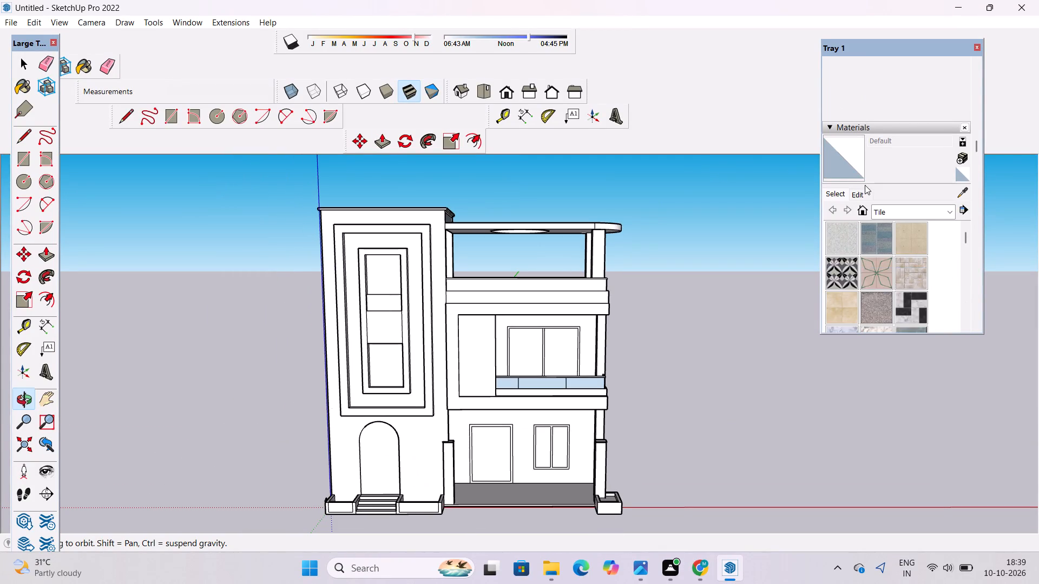
scroll(865, 185, down, 1)
click(897, 149)
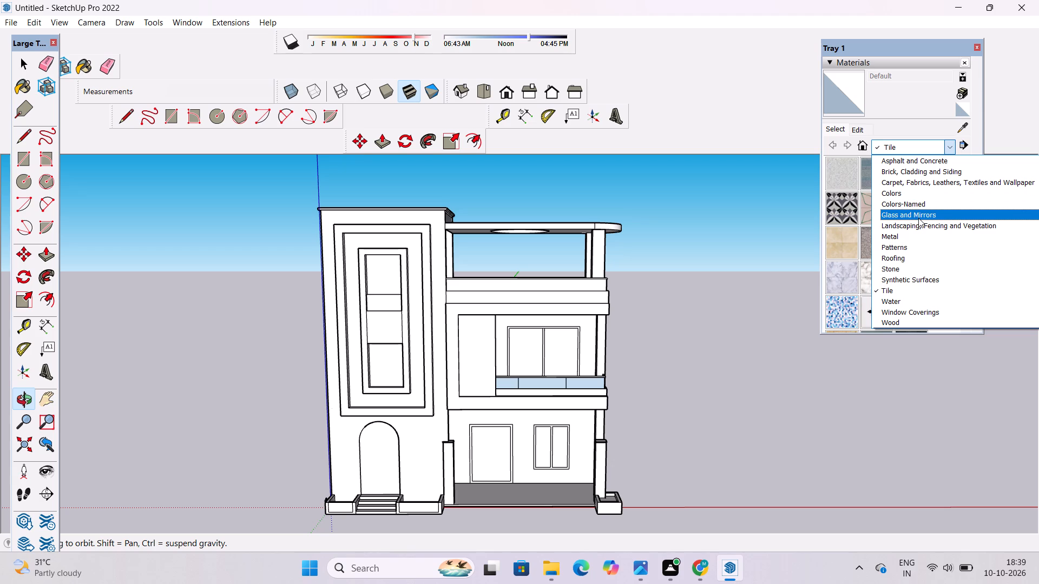
click(913, 203)
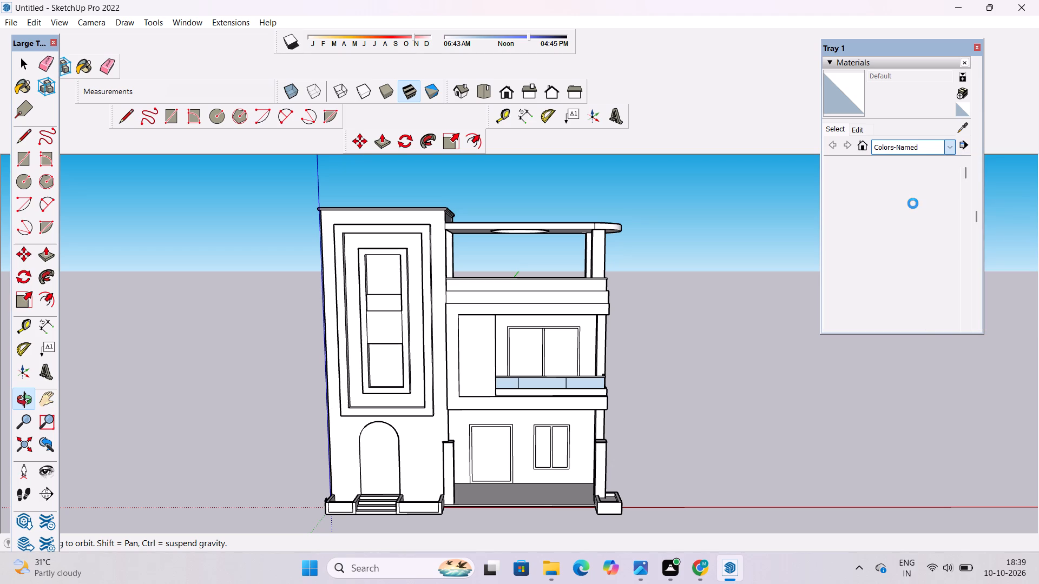
scroll(879, 197, down, 5)
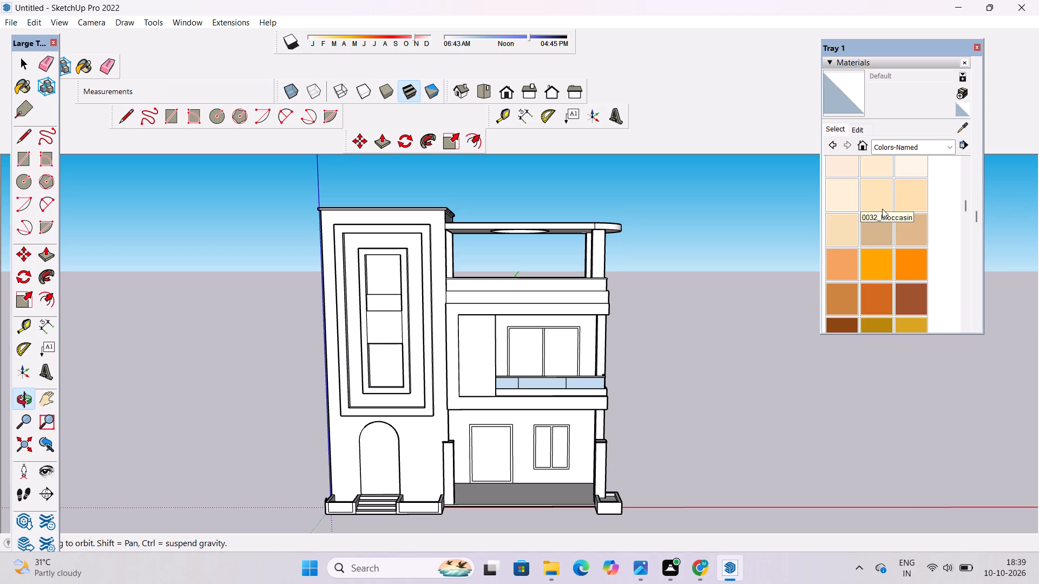
scroll(882, 209, down, 2)
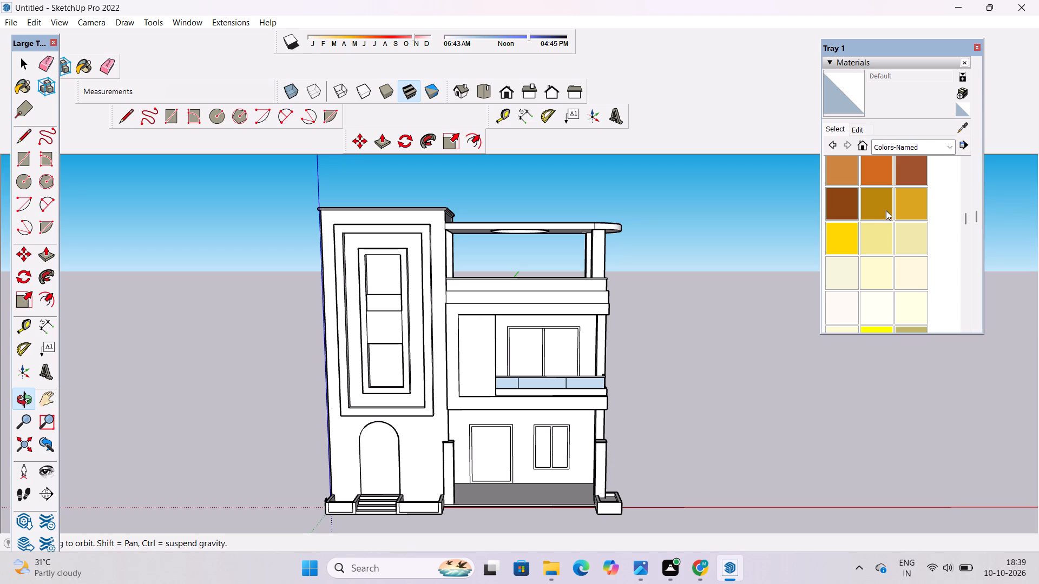
scroll(886, 210, down, 2)
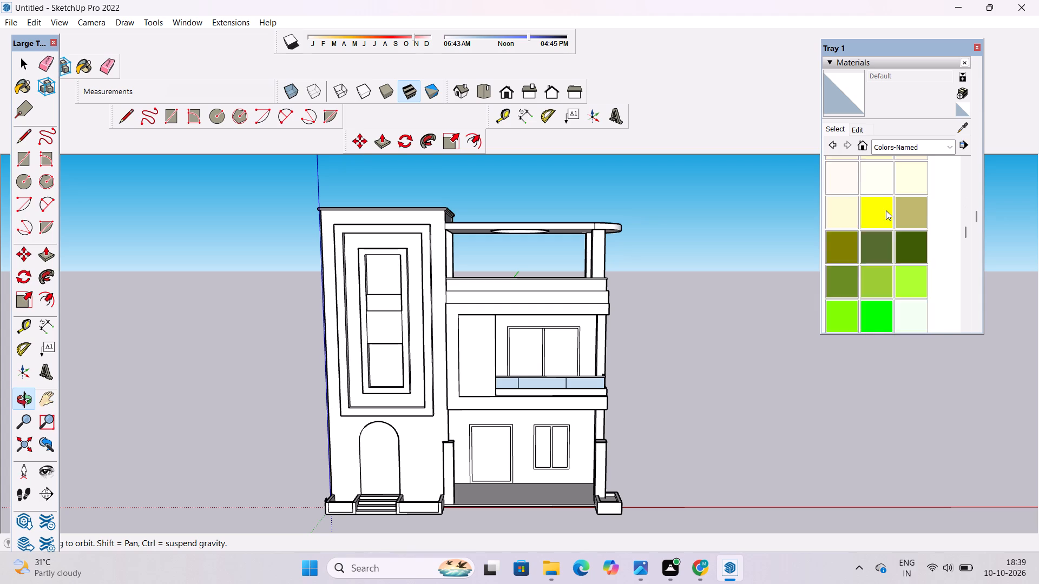
scroll(886, 210, down, 6)
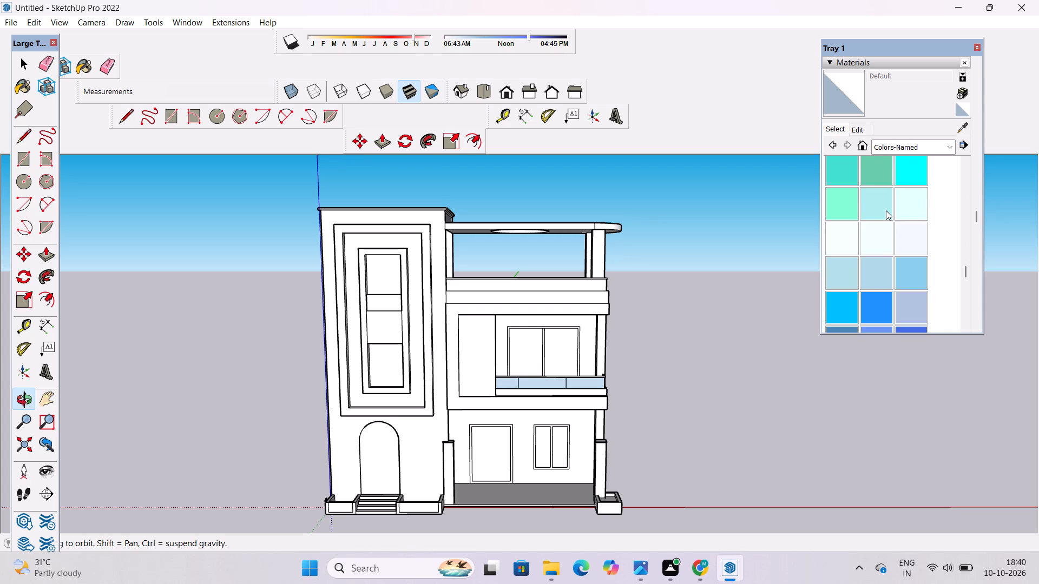
scroll(886, 210, down, 4)
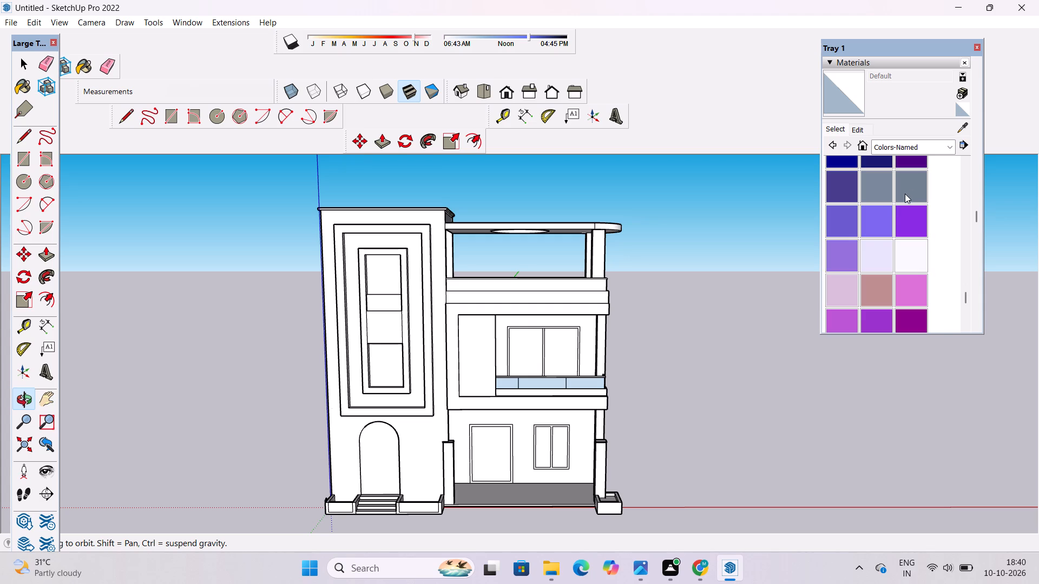
scroll(906, 195, down, 2)
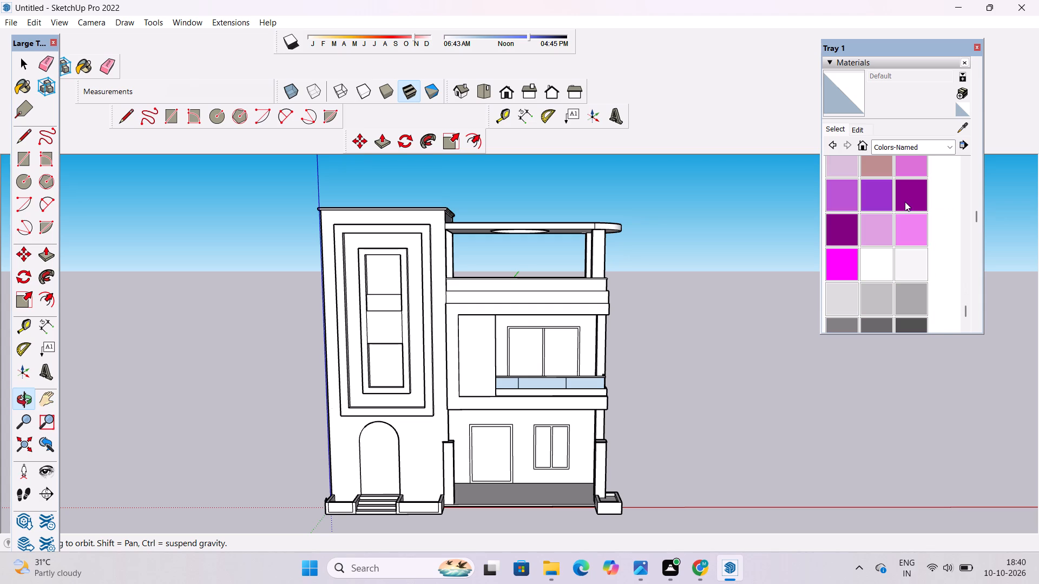
click(909, 302)
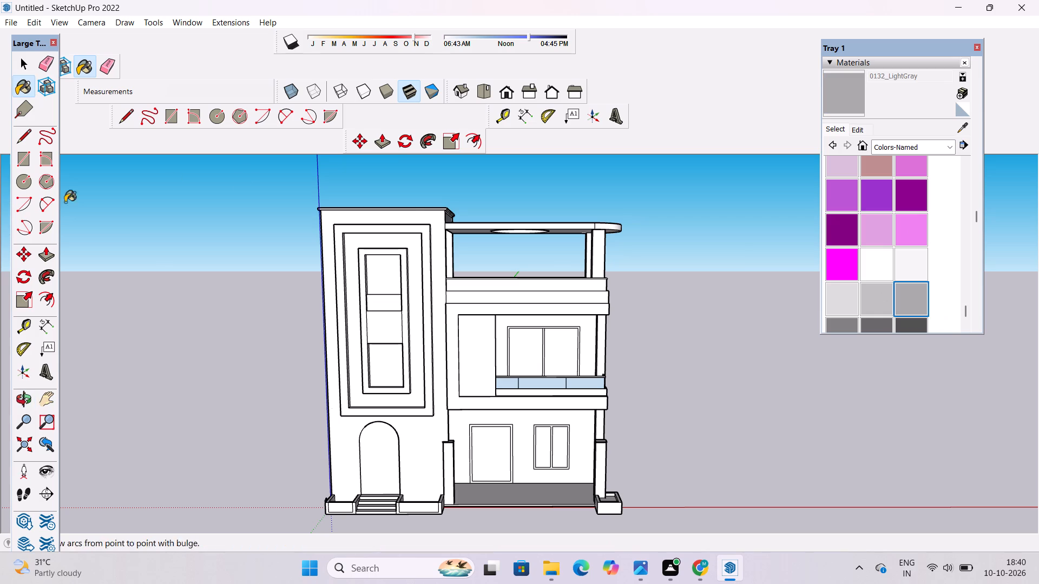
scroll(404, 220, up, 6)
click(408, 220)
scroll(386, 178, down, 5)
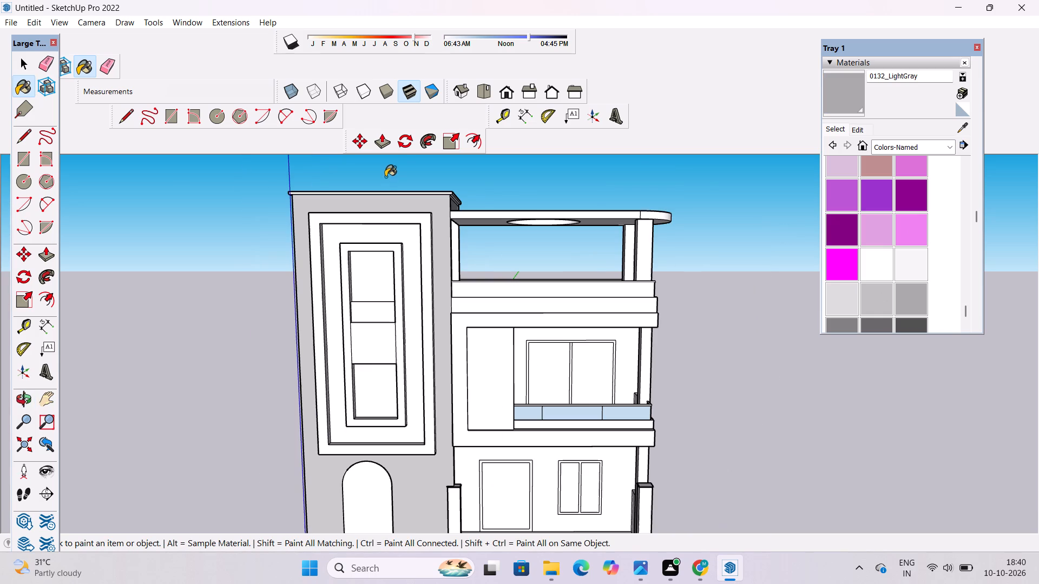
Paint the recessed band between the tower's outer and inner raised frames with 0132_LightGray.
scroll(385, 177, down, 1)
scroll(397, 252, up, 5)
click(413, 213)
scroll(414, 210, down, 5)
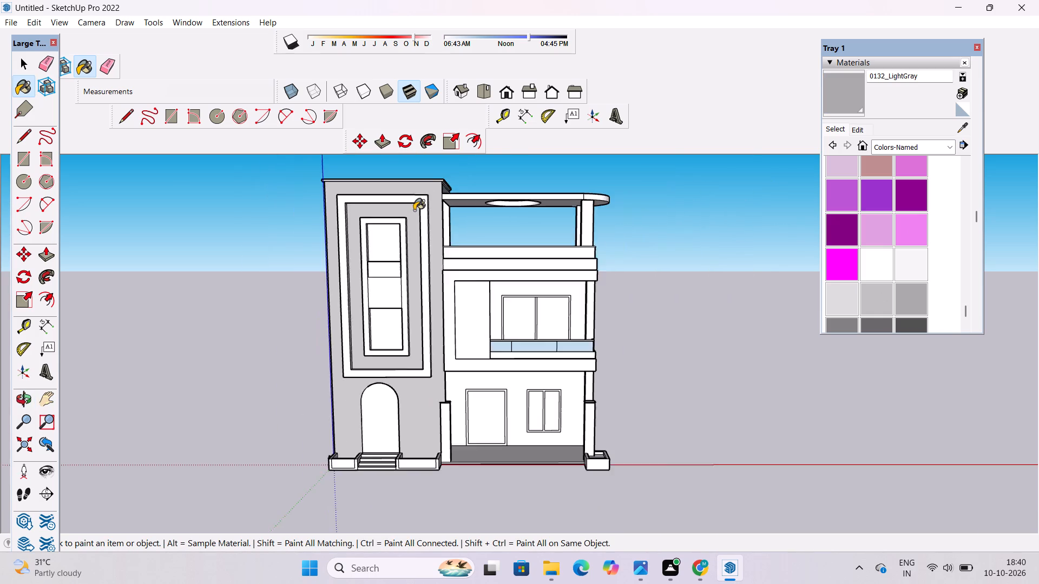
Paint the front face of the rooftop terrace's front pillar with 0132_LightGray.
scroll(414, 210, down, 6)
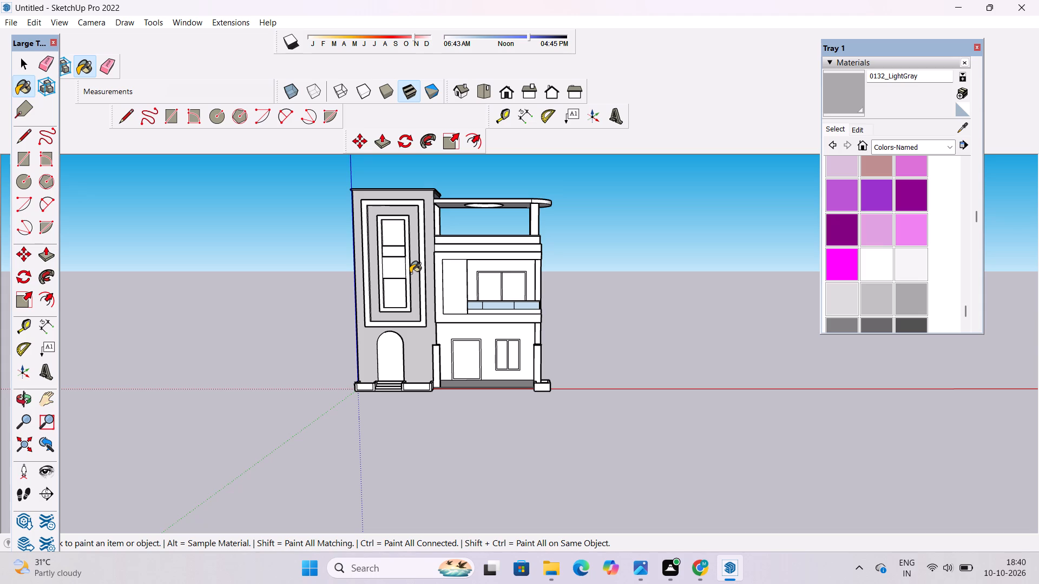
scroll(356, 275, down, 4)
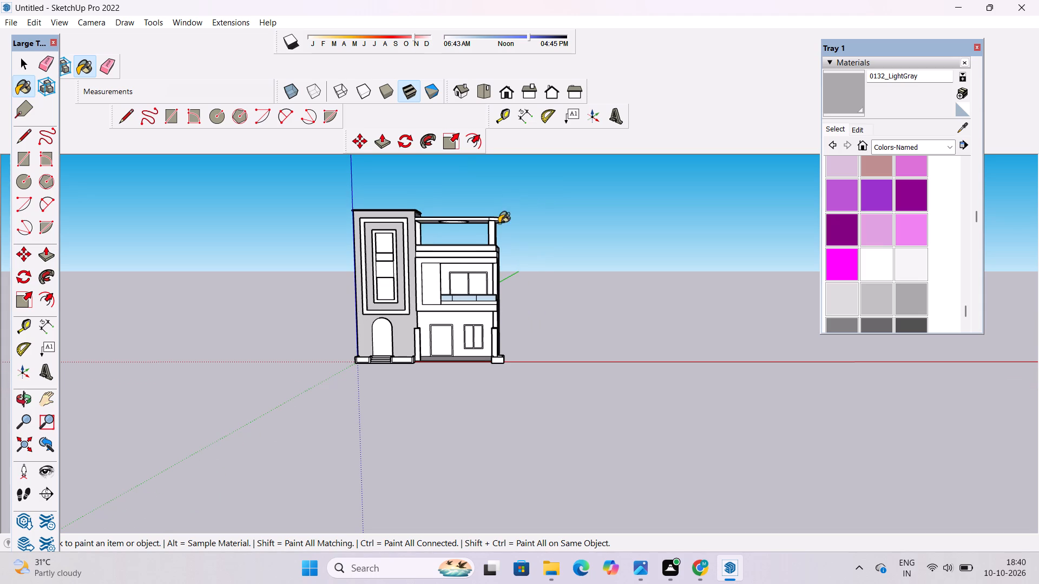
scroll(481, 239, up, 11)
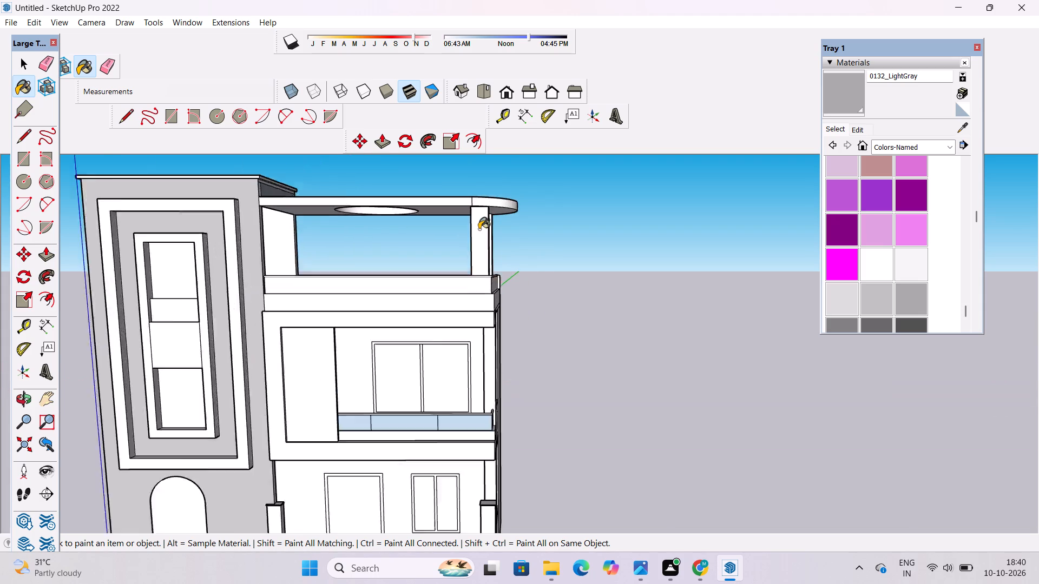
scroll(479, 229, up, 3)
click(479, 229)
scroll(478, 226, up, 4)
scroll(477, 225, down, 3)
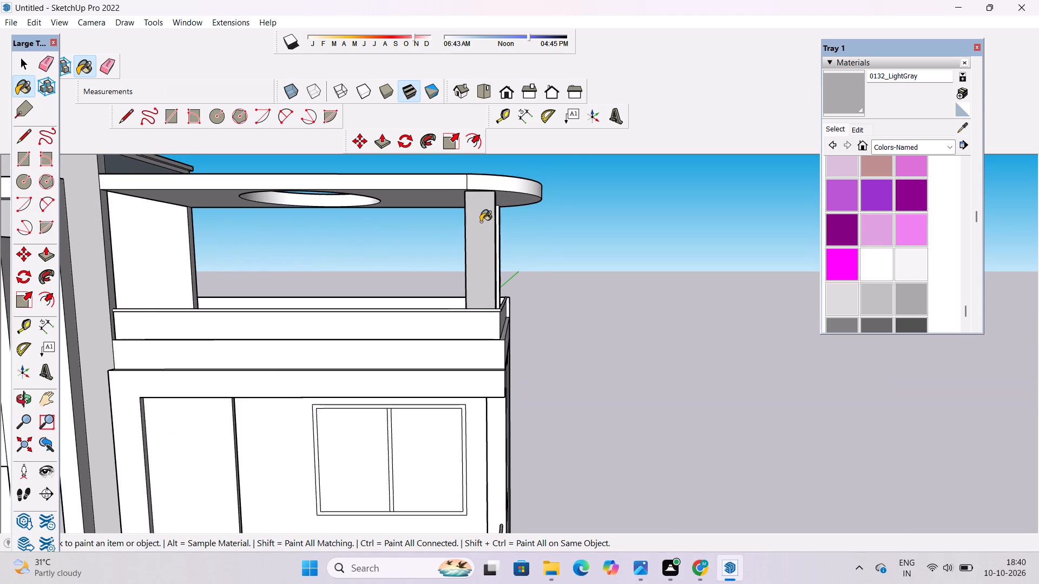
Paint the outward-facing sides of the two rooftop pillars supporting the overhead slab's rounded end with 0132_LightGray.
key(o)
drag(561, 228, 154, 308)
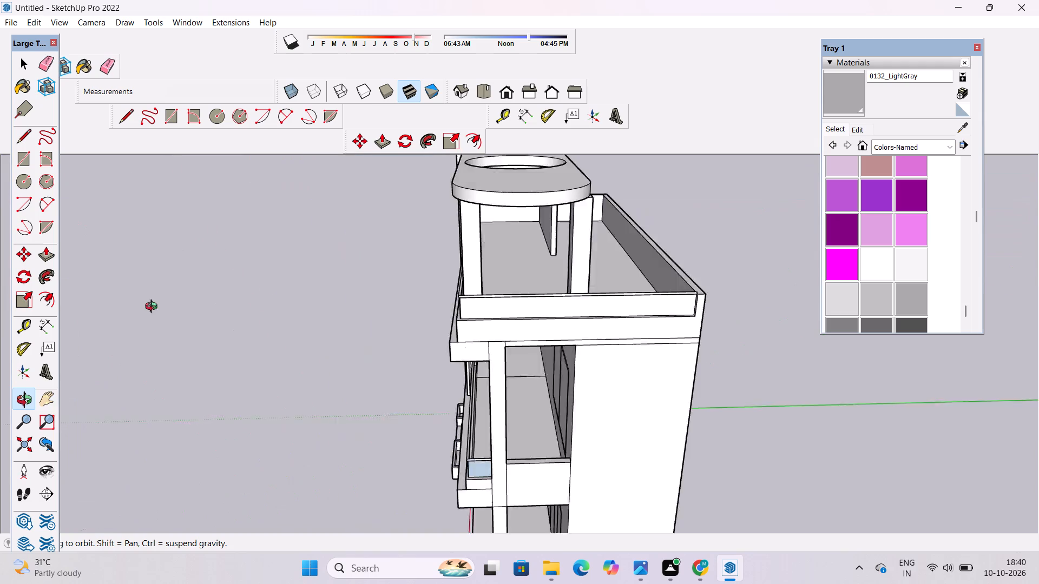
drag(154, 308, 119, 312)
drag(561, 271, 498, 204)
shift+drag(507, 218, 483, 286)
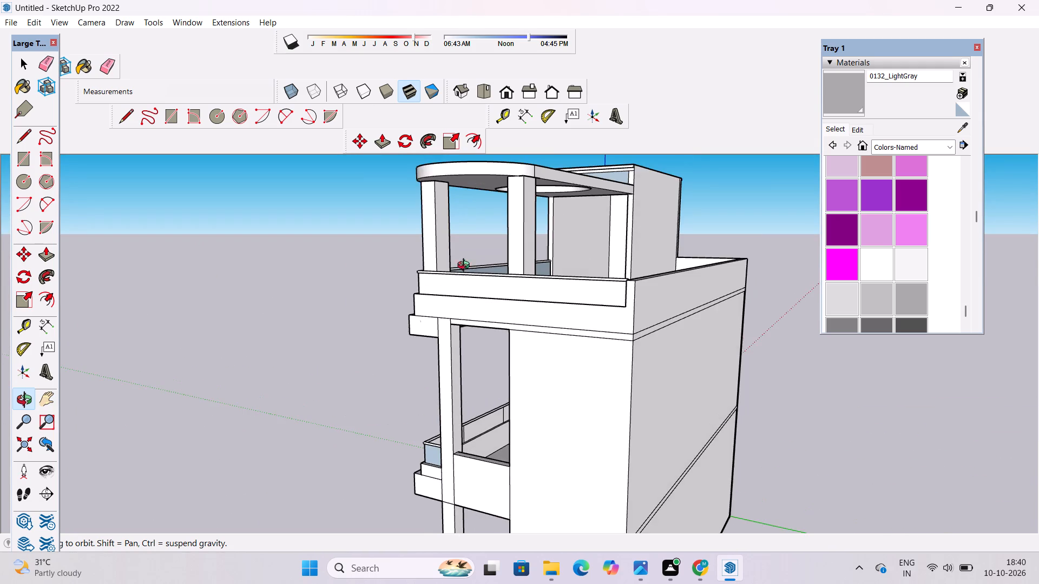
scroll(447, 261, up, 3)
click(846, 91)
scroll(578, 239, up, 2)
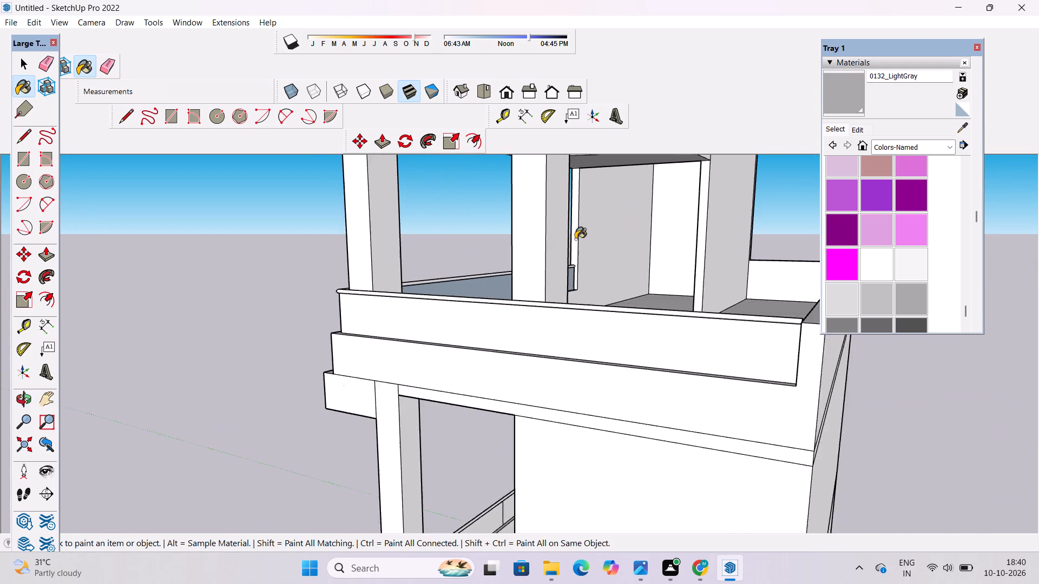
scroll(575, 239, up, 2)
click(552, 217)
click(514, 227)
scroll(568, 237, down, 1)
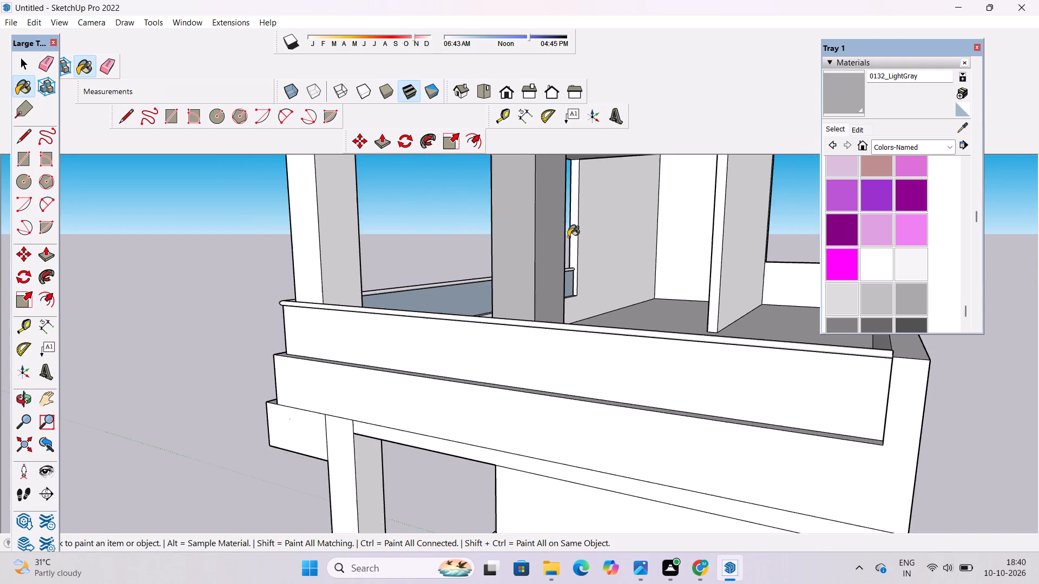
scroll(568, 237, down, 1)
click(357, 217)
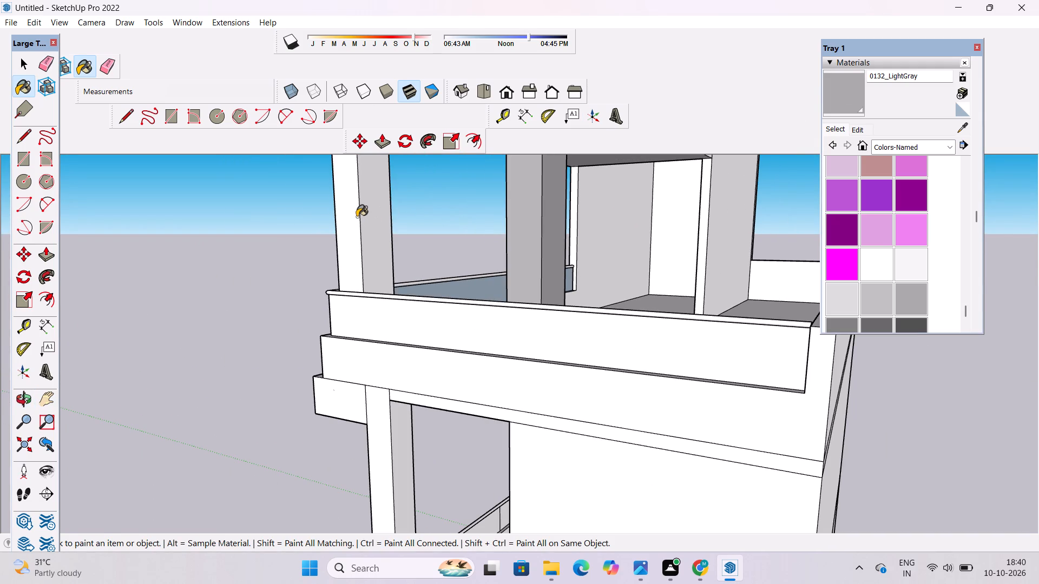
click(373, 225)
Paint the remaining terrace-facing sides of the two rooftop pillars with 0132_LightGray.
key(o)
drag(463, 233, 239, 261)
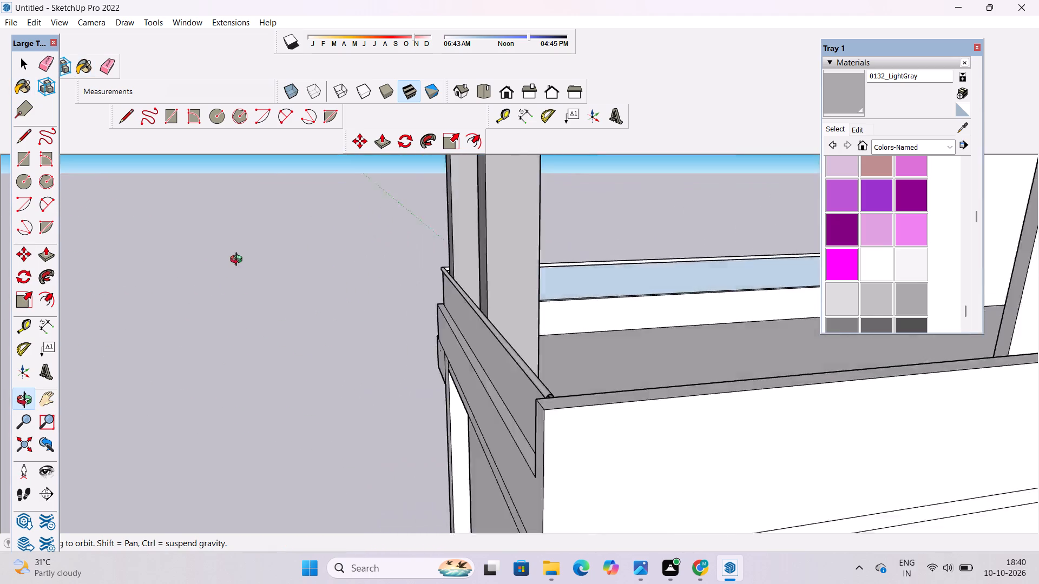
drag(239, 261, 198, 266)
drag(413, 297, 333, 300)
drag(436, 318, 371, 308)
drag(472, 302, 385, 291)
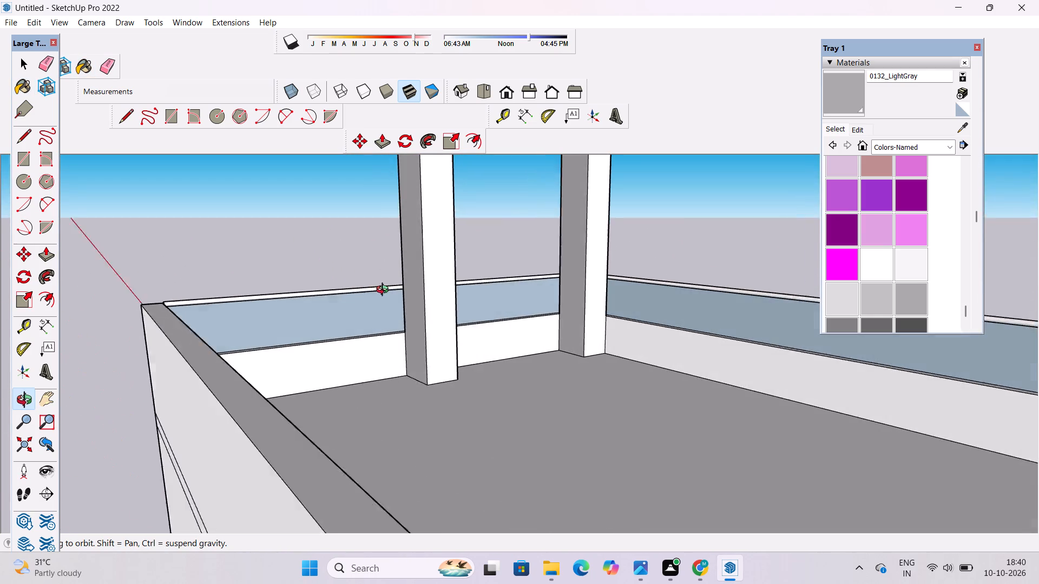
drag(385, 291, 380, 293)
click(832, 94)
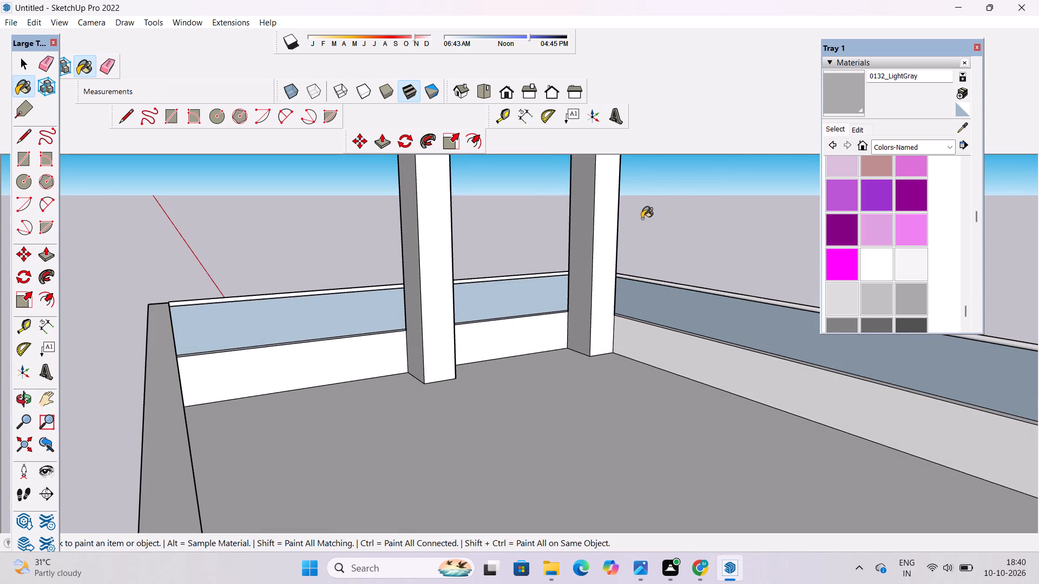
click(601, 209)
click(430, 230)
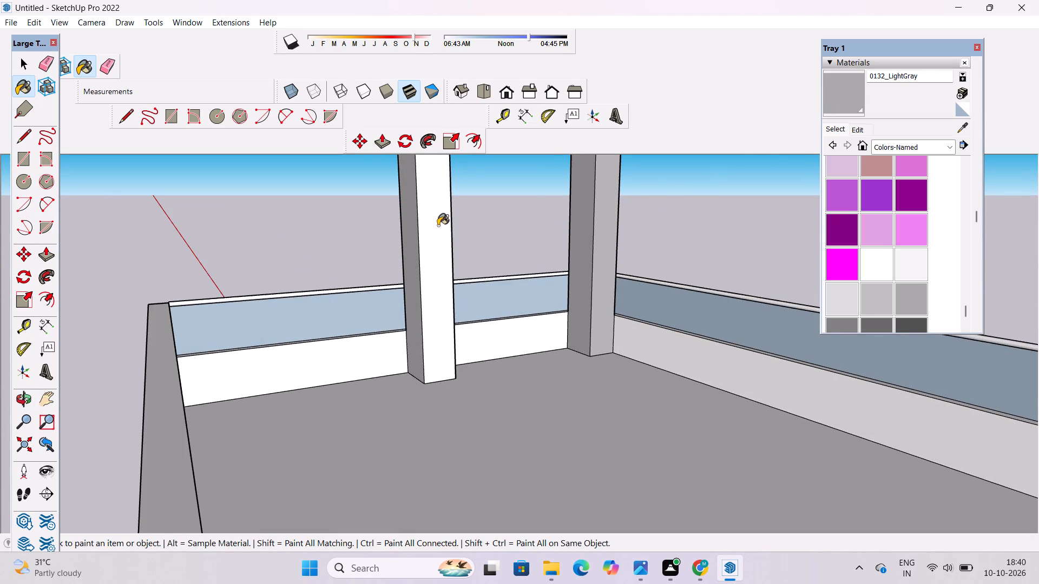
Paint the tower's narrow side strip below the overhead slab, beside the white terrace wall panel, with 0132_LightGray.
key(o)
scroll(360, 233, down, 5)
drag(351, 272, 597, 288)
scroll(604, 273, down, 5)
drag(597, 285, 505, 307)
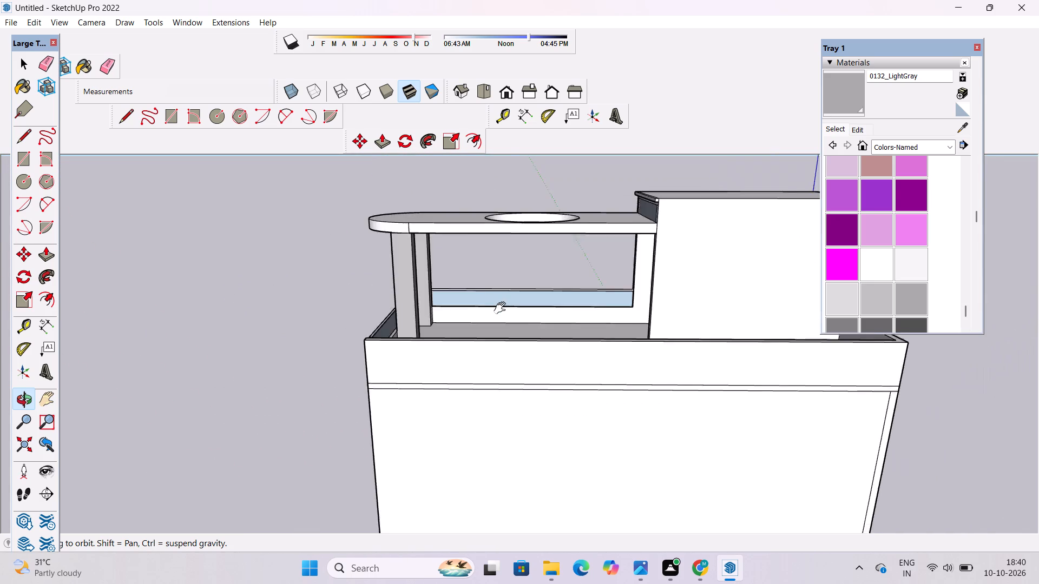
drag(512, 314, 673, 331)
scroll(679, 293, up, 2)
shift+drag(668, 292, 666, 347)
drag(666, 333, 809, 415)
scroll(635, 325, up, 3)
drag(468, 380, 708, 347)
scroll(465, 335, down, 6)
drag(376, 344, 447, 281)
scroll(461, 264, up, 2)
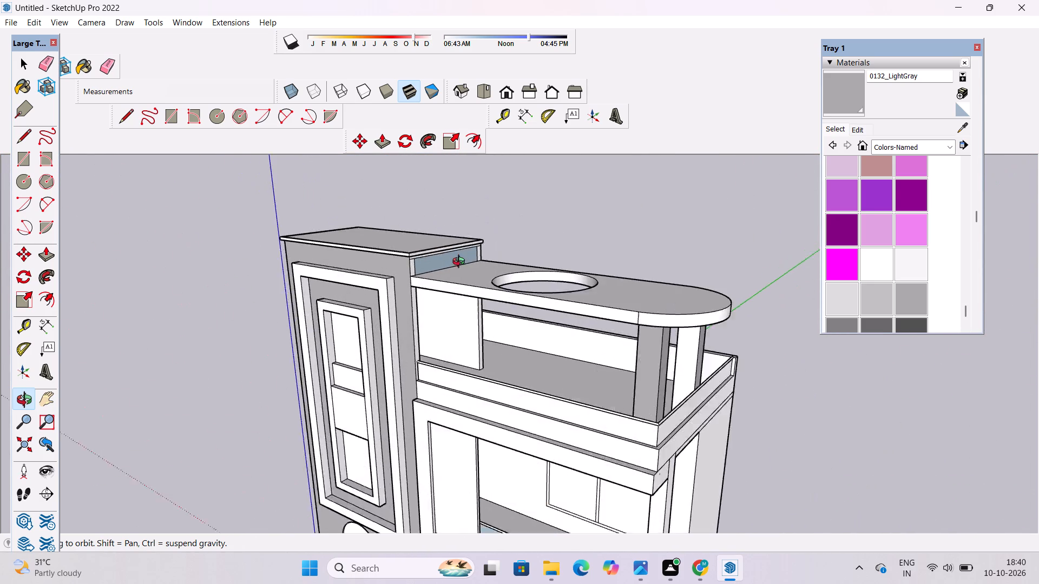
scroll(461, 263, up, 3)
drag(328, 321, 374, 301)
drag(380, 293, 385, 261)
scroll(389, 277, up, 4)
drag(419, 360, 383, 402)
drag(379, 404, 373, 410)
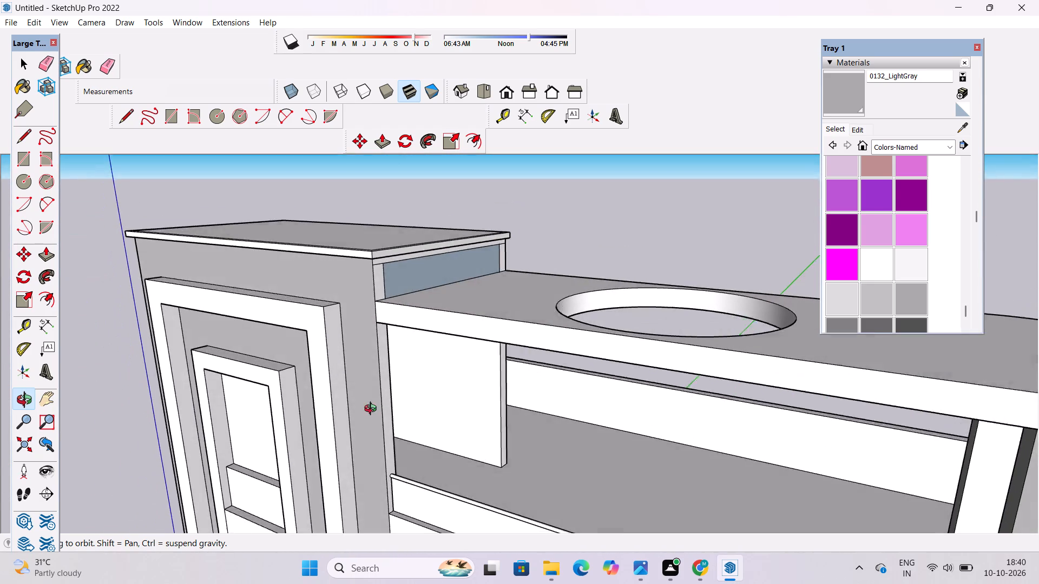
drag(373, 410, 402, 314)
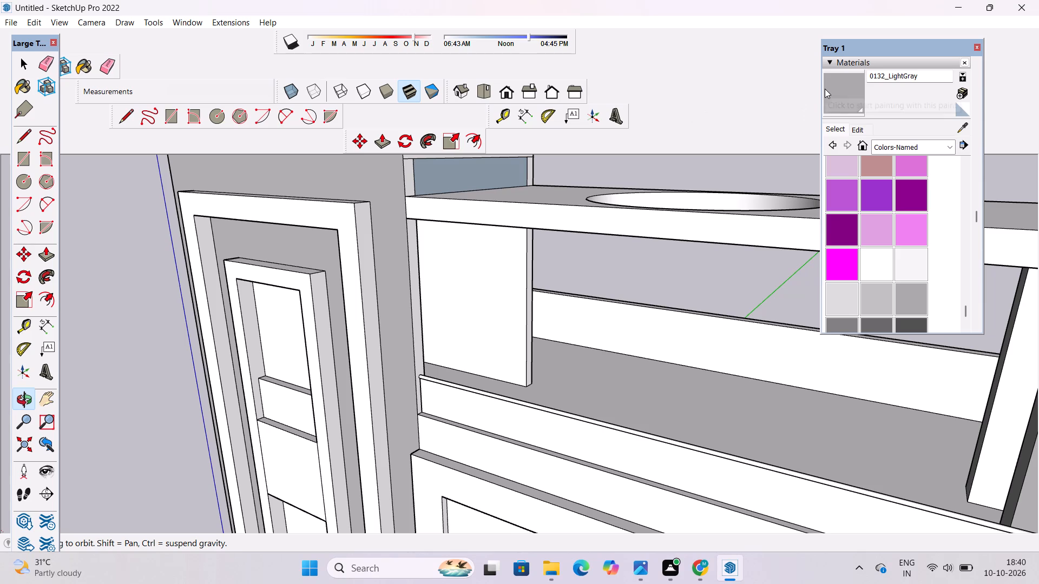
click(838, 80)
scroll(423, 237, up, 5)
click(409, 262)
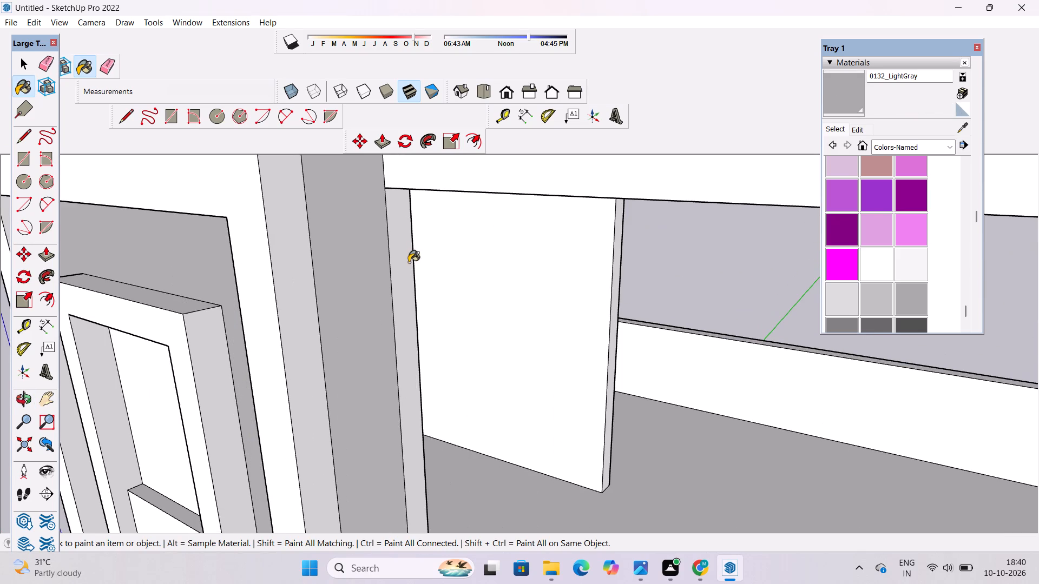
Paint the tower's narrow side strips above the overhead slab, at both ends of the blue-grey panel, with 0132_LightGray.
scroll(417, 325, down, 6)
scroll(406, 257, up, 6)
click(402, 174)
scroll(366, 291, down, 4)
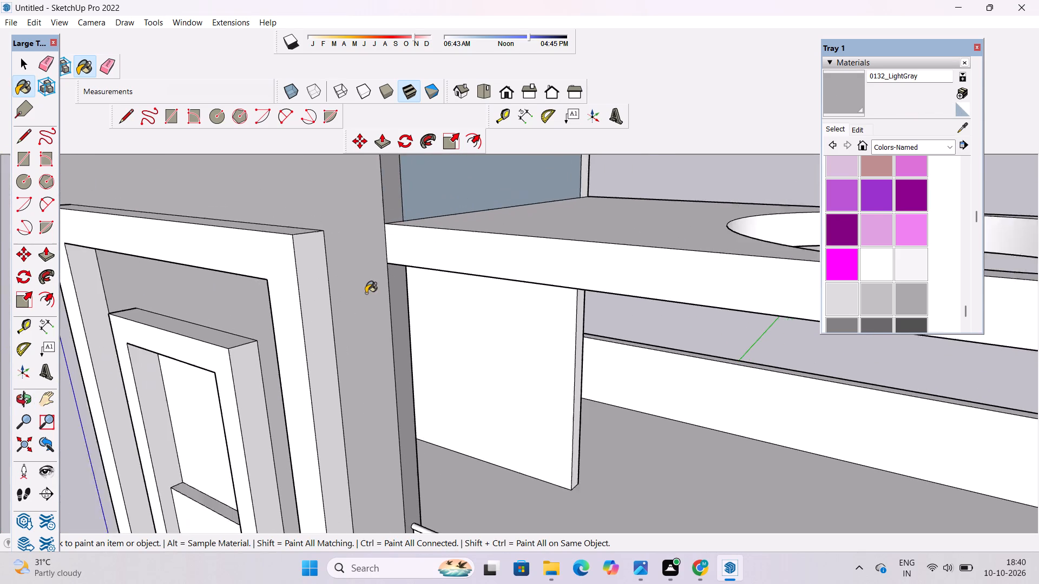
scroll(366, 293, down, 1)
scroll(555, 179, up, 5)
click(560, 198)
scroll(541, 233, down, 4)
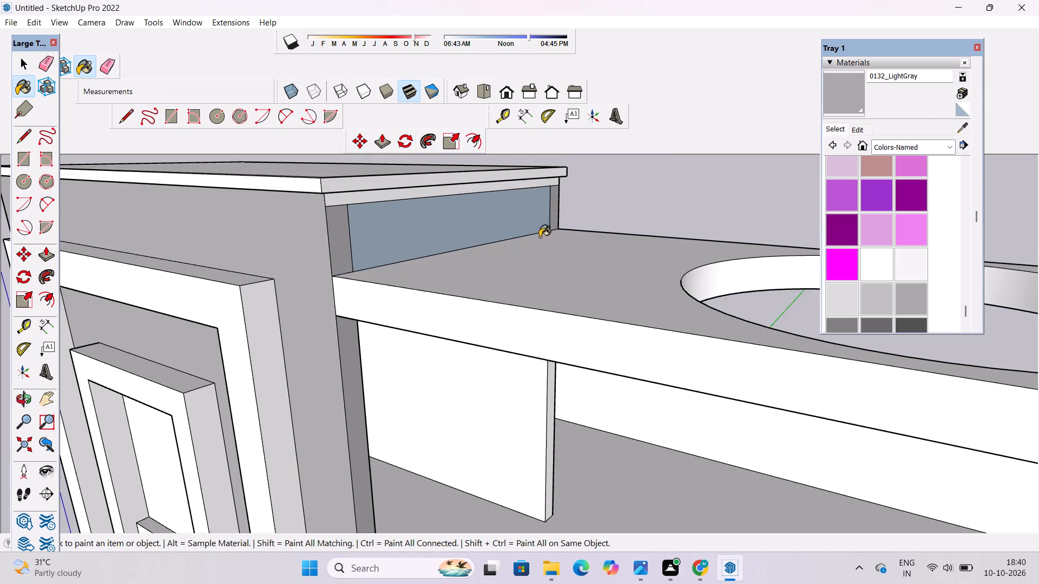
Paint the strip above the tower's blue-grey panel, the roof cap's terrace-facing edge and the tower's roof top with 0132_LightGray.
scroll(526, 189, up, 5)
click(533, 178)
click(538, 163)
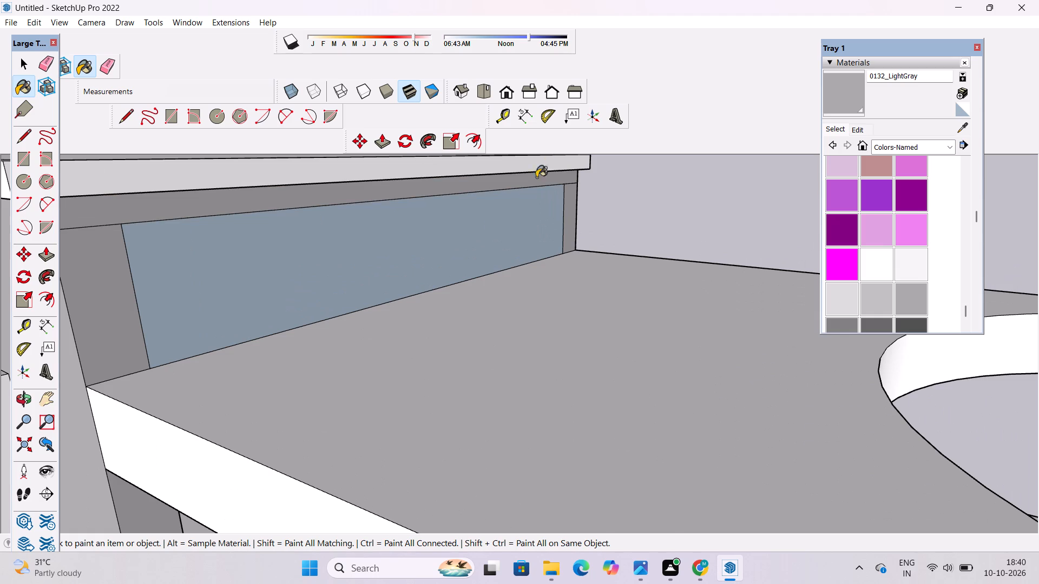
scroll(462, 245, down, 6)
click(377, 190)
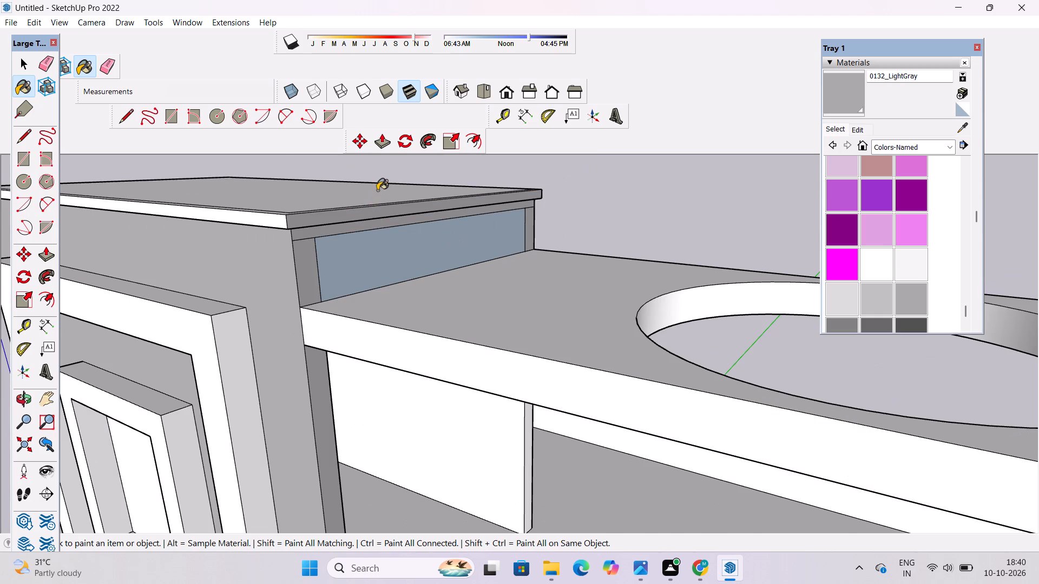
Paint the narrow end face of the white terrace wall panel with 0132_LightGray.
scroll(377, 221, down, 6)
scroll(470, 360, up, 5)
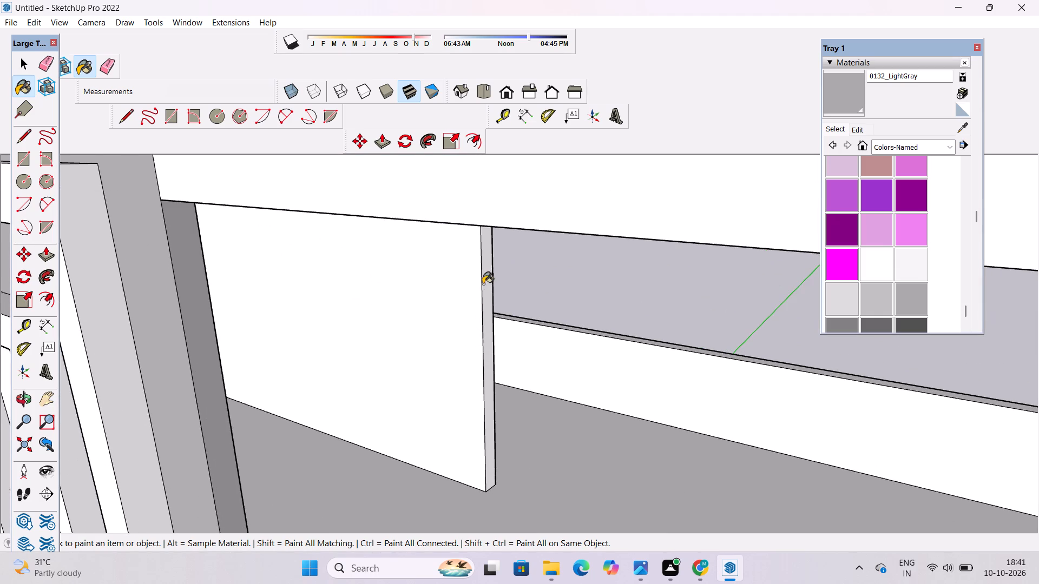
click(483, 284)
Edit the 0132_LightGray material to a darker grey by lowering its brightness.
scroll(461, 337, down, 14)
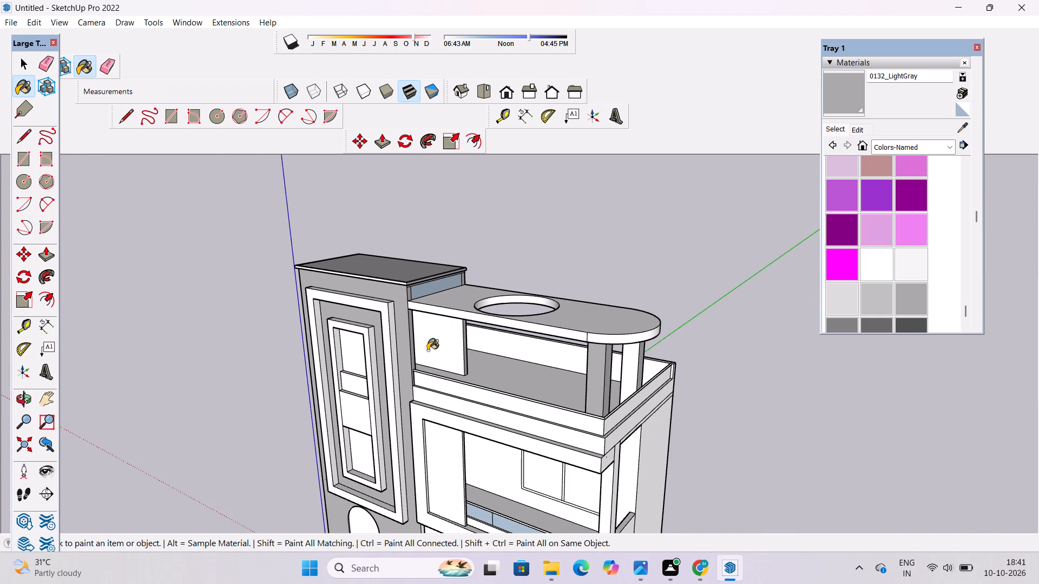
key(o)
drag(320, 408, 354, 416)
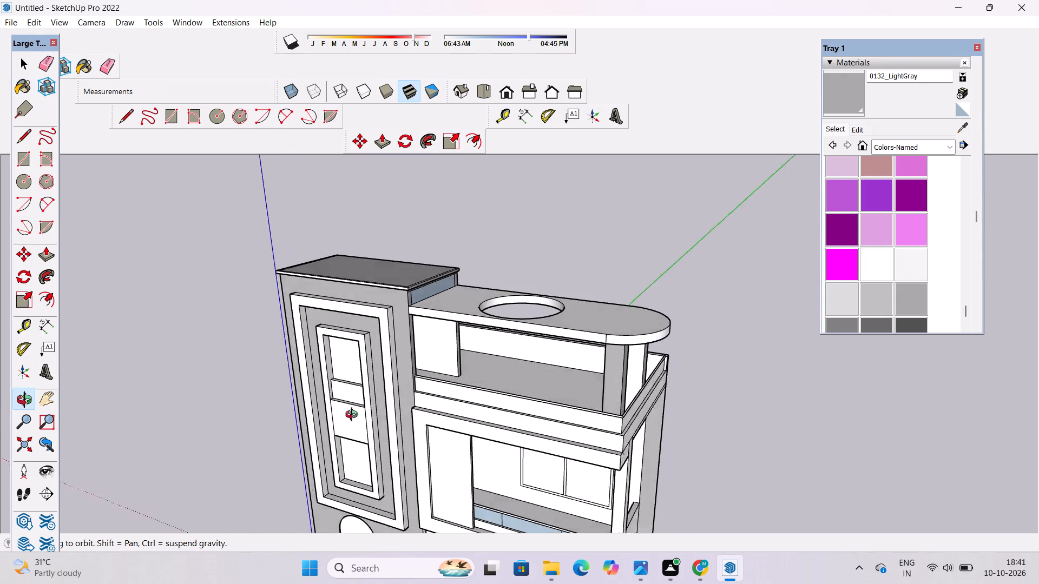
drag(354, 416, 434, 404)
shift+drag(405, 428, 445, 341)
drag(410, 373, 433, 355)
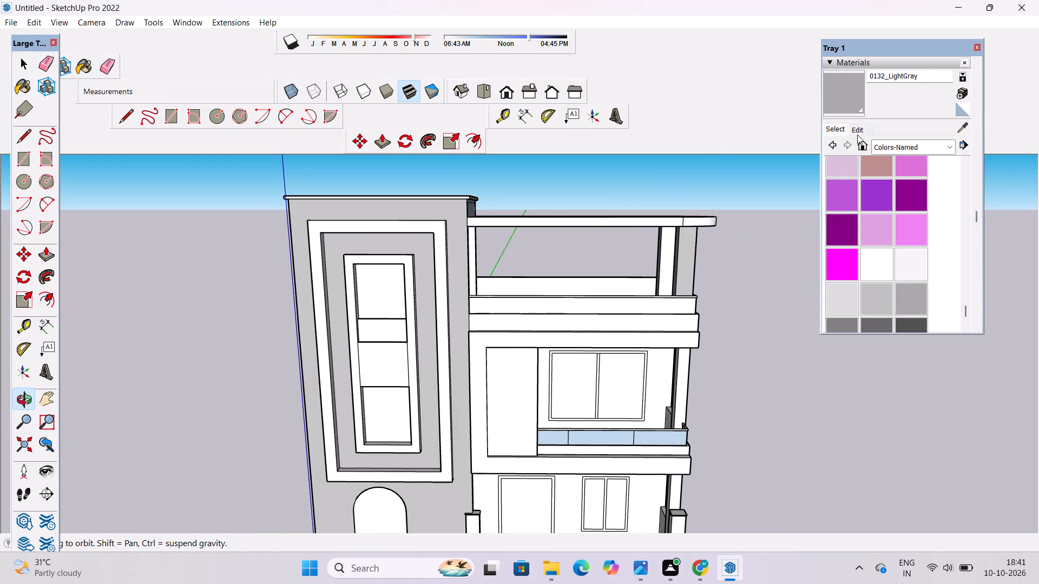
click(857, 135)
click(895, 191)
click(895, 195)
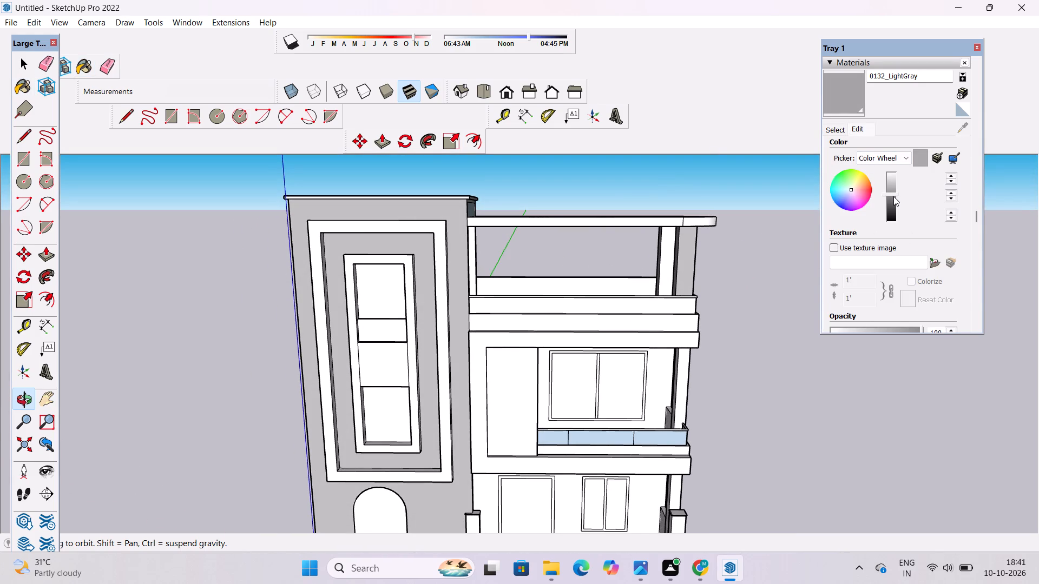
Paint the remaining white side of the rear rooftop pillar with the darkened 0132_LightGray.
scroll(522, 244, down, 6)
scroll(514, 276, up, 3)
shift+drag(519, 289, 479, 273)
drag(492, 333, 523, 309)
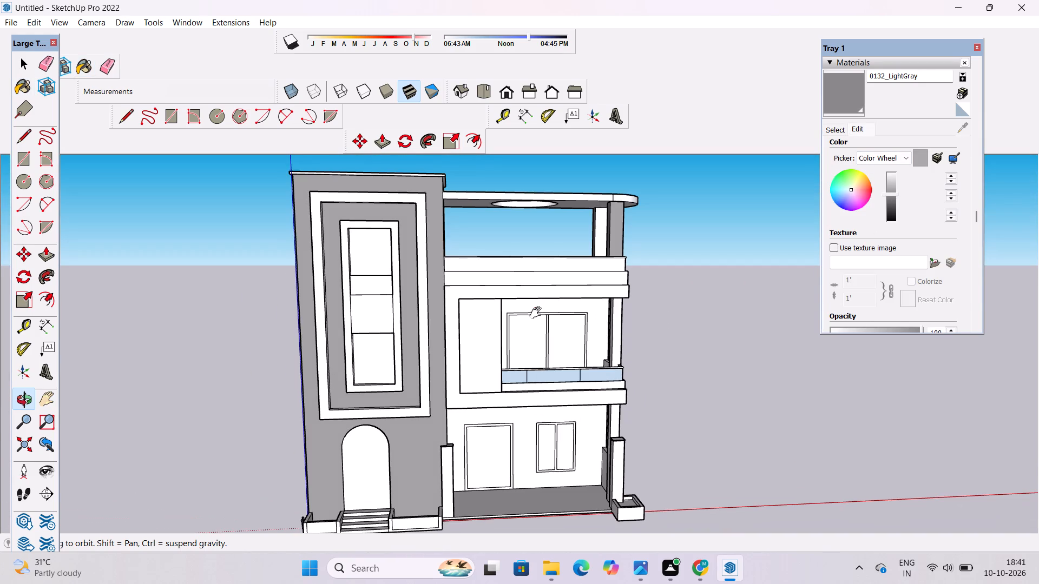
shift+drag(531, 319, 499, 314)
shift+scroll(483, 309, down, 4)
shift+drag(479, 337, 462, 306)
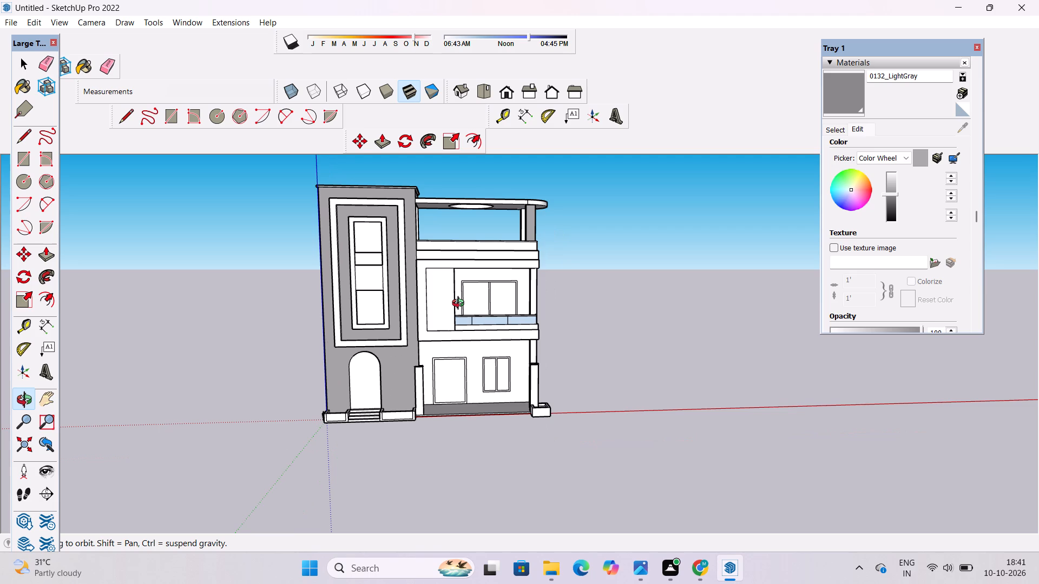
shift+drag(493, 284, 420, 352)
scroll(549, 303, up, 7)
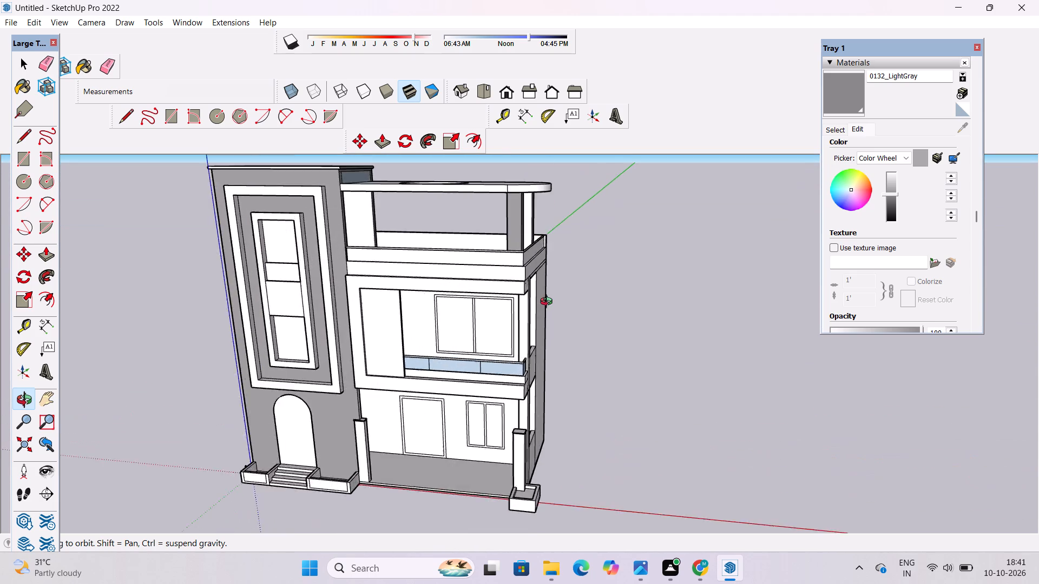
scroll(549, 303, up, 2)
drag(542, 316, 490, 335)
scroll(489, 327, up, 3)
shift+drag(544, 279, 492, 335)
drag(476, 340, 405, 349)
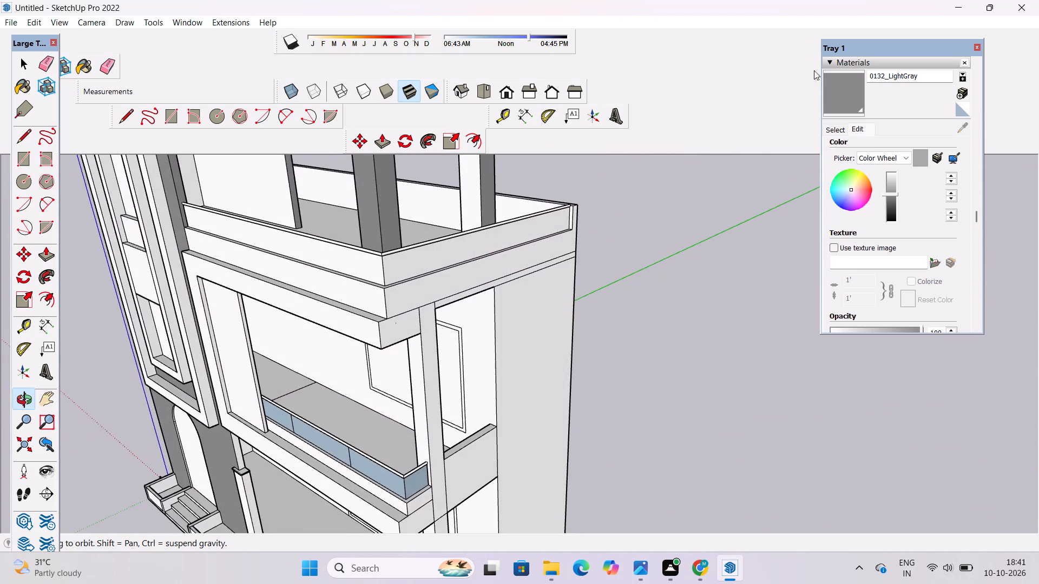
click(838, 88)
click(477, 186)
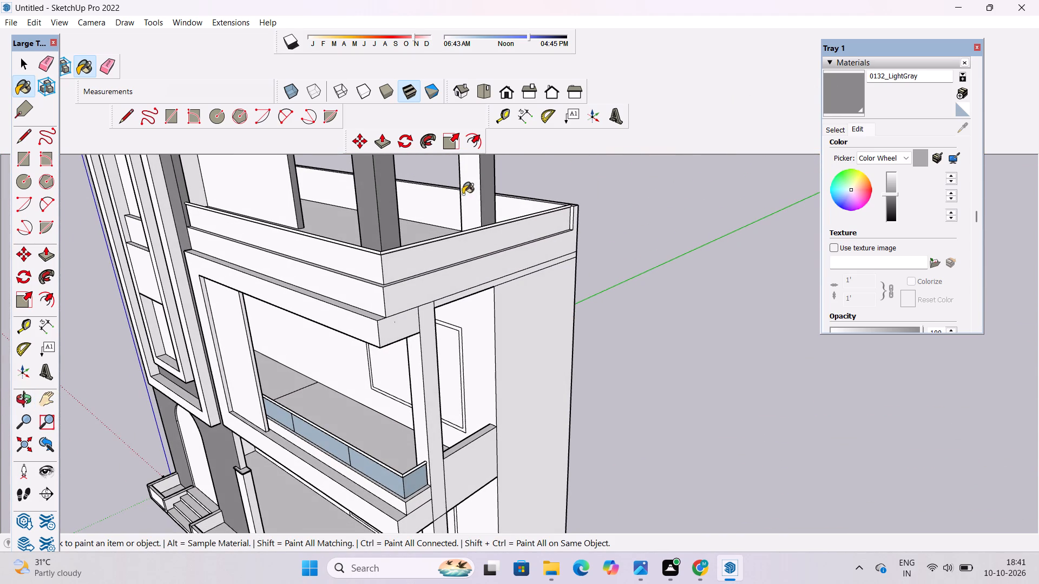
Paint the front and outer sides of the tall corner column with 0132_LightGray, at both balcony and ground-floor level.
scroll(447, 267, down, 4)
scroll(437, 387, up, 9)
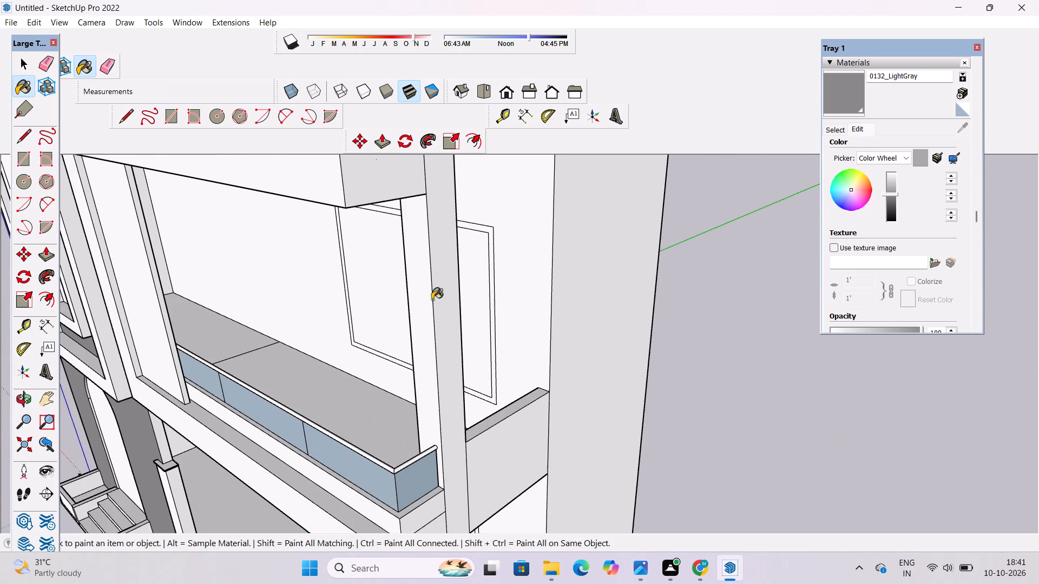
click(430, 304)
click(443, 287)
scroll(435, 284, down, 11)
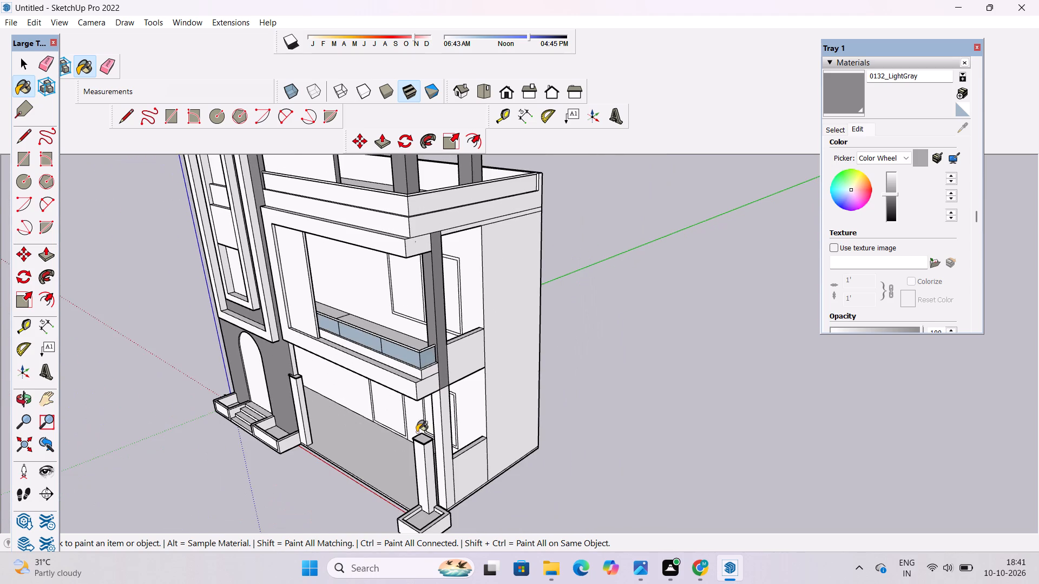
scroll(419, 440, up, 12)
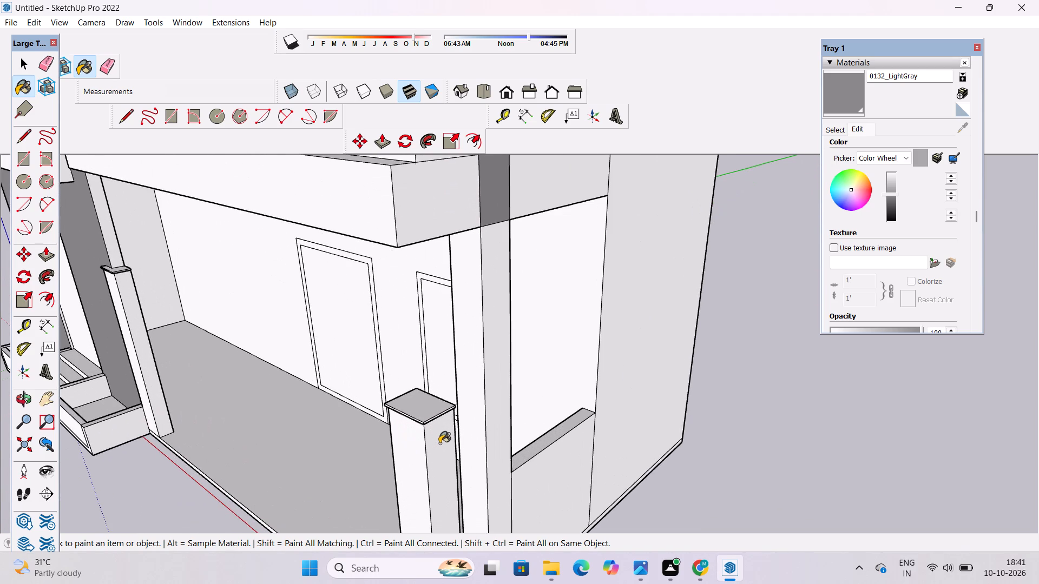
scroll(456, 422, up, 4)
click(477, 359)
click(509, 317)
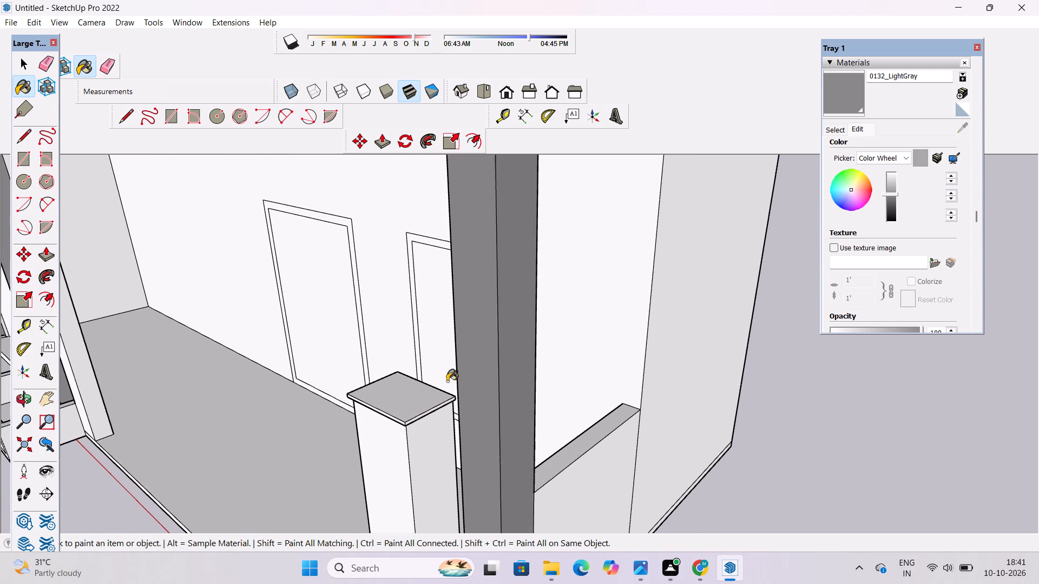
Paint the front and outer sides of the two short porch posts beside the planters with 0132_LightGray.
scroll(447, 381, down, 8)
scroll(450, 475, up, 7)
click(444, 456)
click(416, 420)
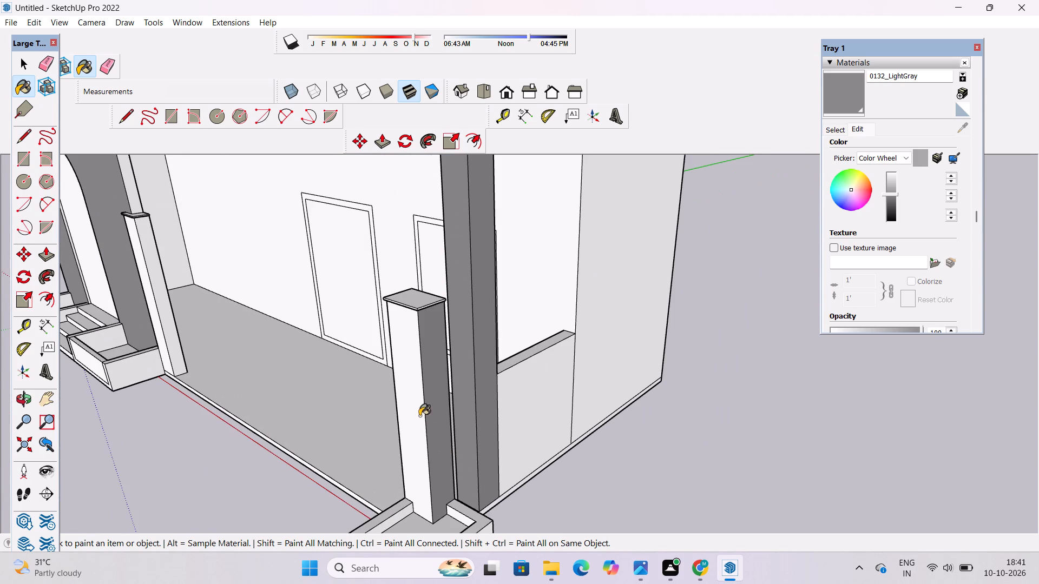
click(147, 226)
click(131, 231)
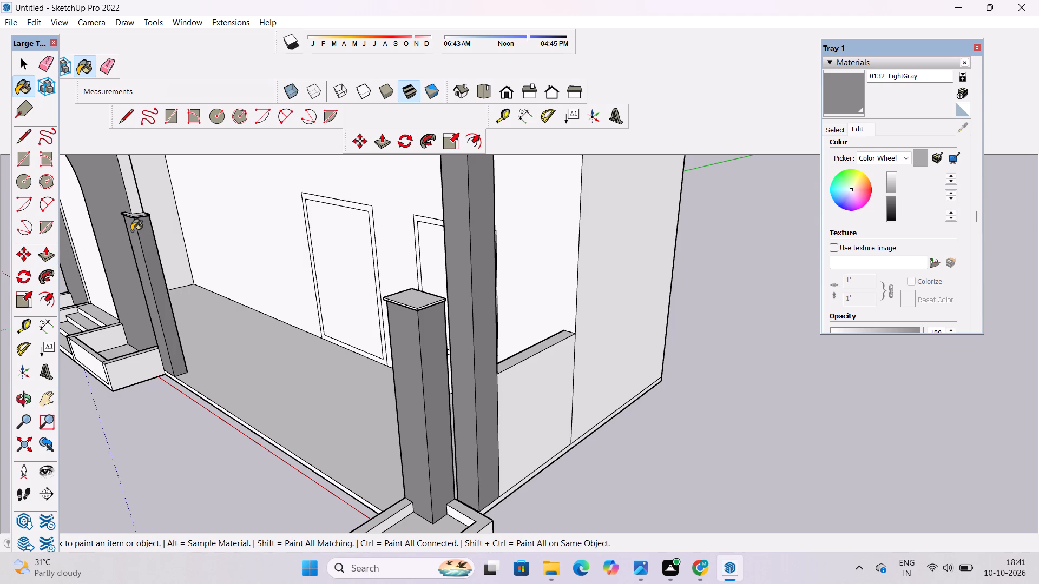
Paint the house-facing sides of the ground-floor corner column and the two short porch posts with 0132_LightGray.
key(o)
drag(213, 257, 0, 266)
scroll(289, 236, up, 4)
scroll(399, 297, up, 4)
scroll(379, 209, down, 4)
click(848, 78)
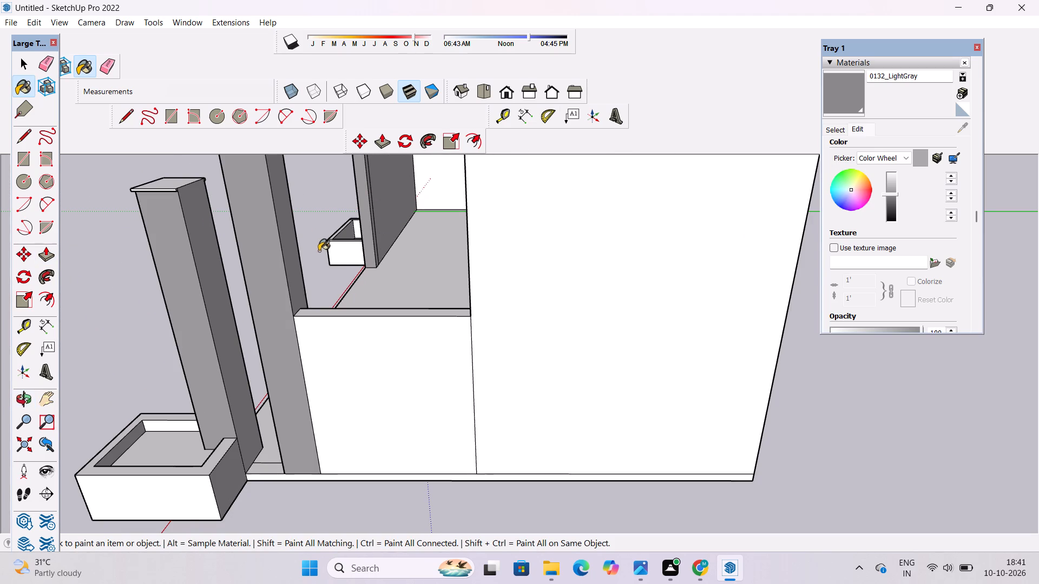
drag(287, 227, 284, 236)
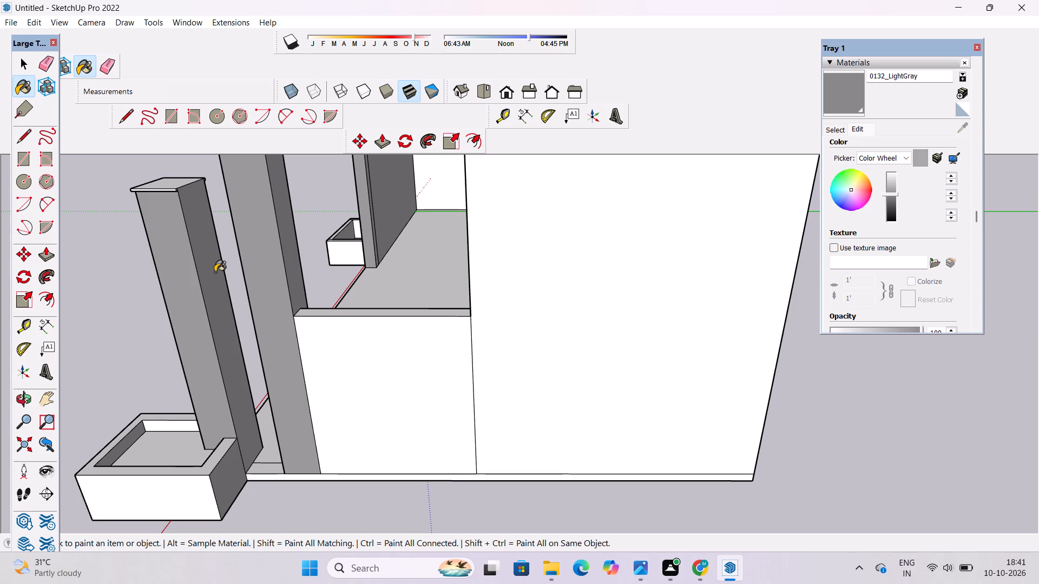
click(212, 277)
scroll(389, 181, up, 6)
scroll(345, 227, up, 11)
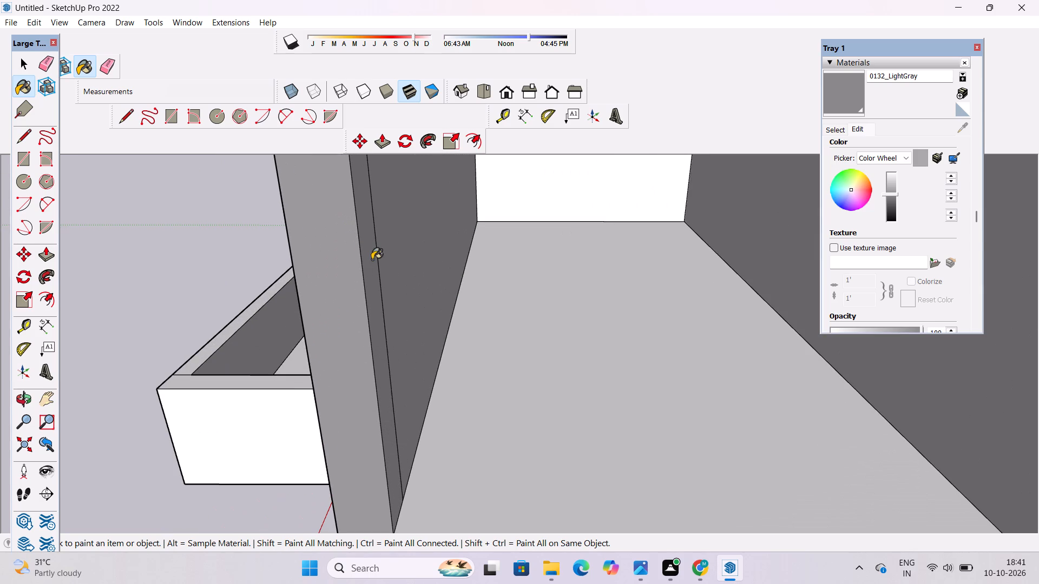
click(372, 260)
click(325, 277)
Paint the tower-facing sides of the ground-floor corner column and the short corner post with 0132_LightGray.
key(o)
scroll(321, 247, down, 11)
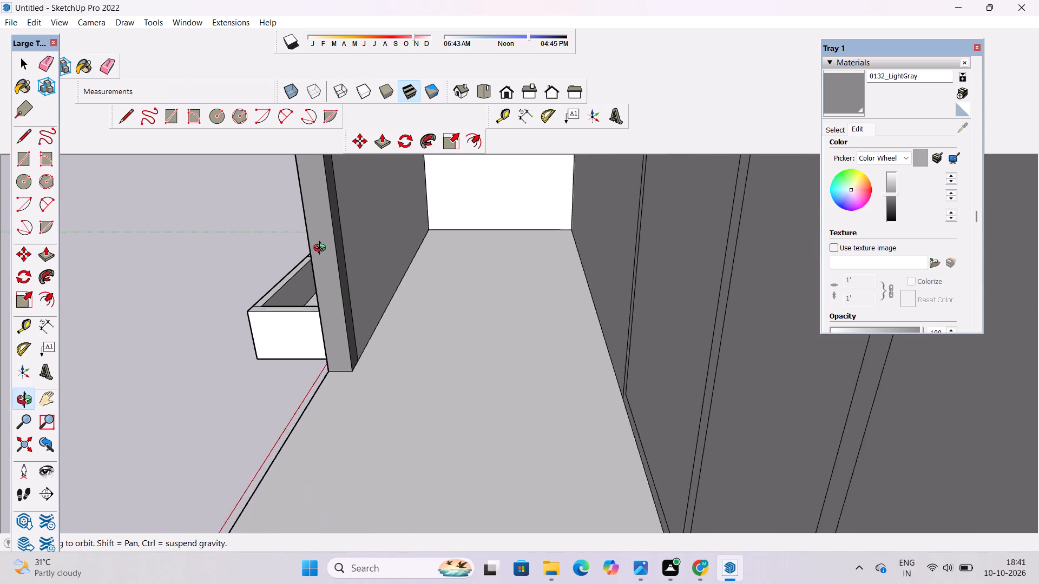
scroll(322, 249, down, 8)
drag(275, 338, 615, 272)
scroll(567, 245, down, 11)
drag(438, 353, 556, 357)
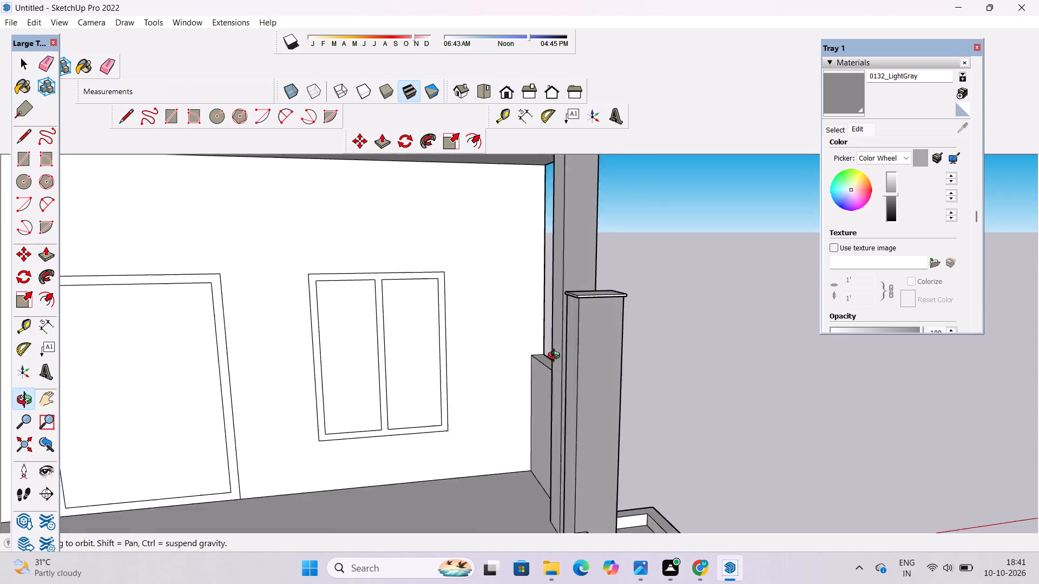
drag(556, 357, 624, 343)
scroll(632, 313, down, 5)
shift+drag(603, 308, 484, 335)
drag(501, 342, 619, 341)
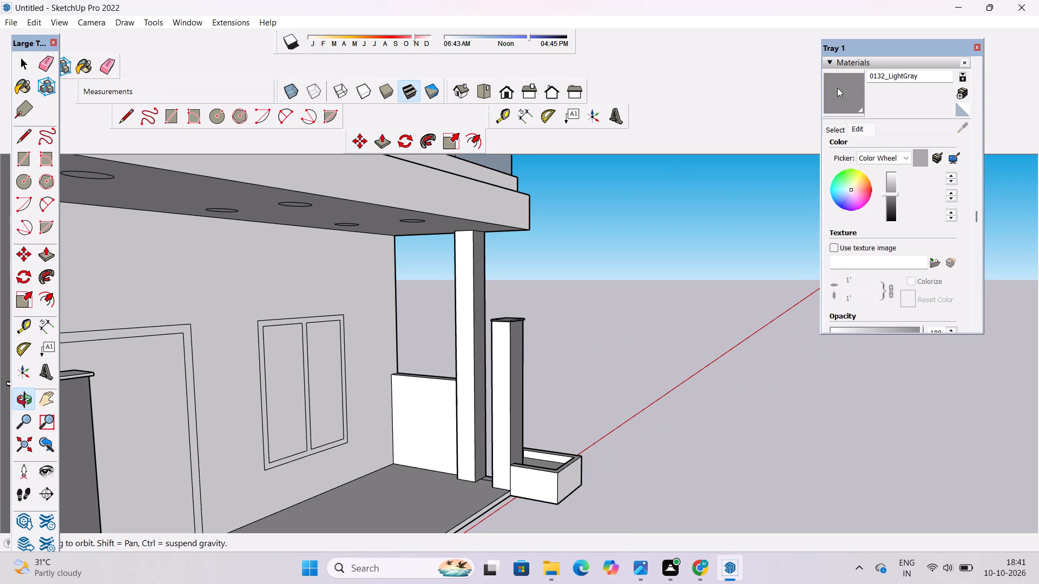
click(837, 88)
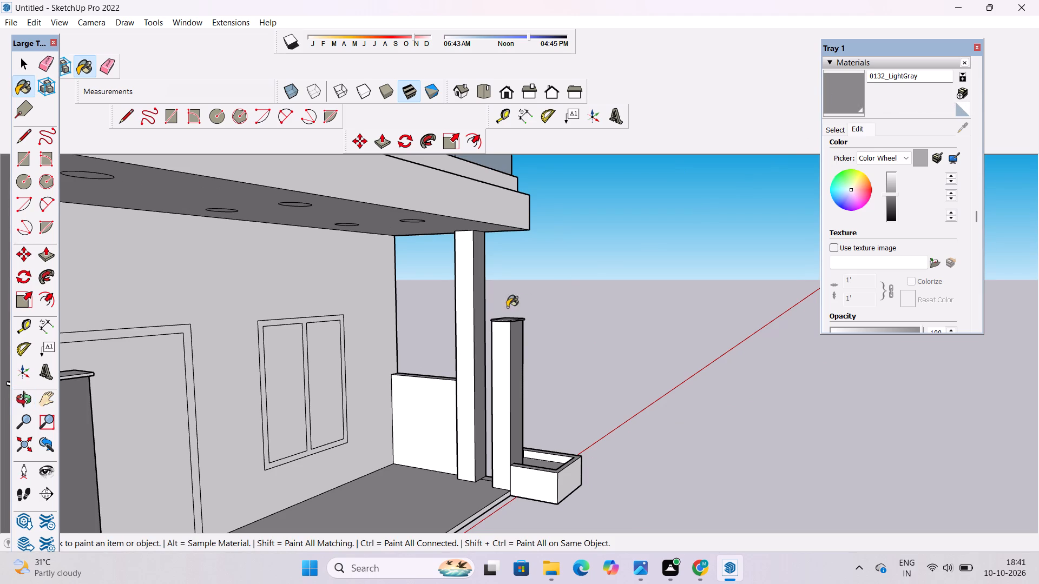
click(464, 268)
click(509, 344)
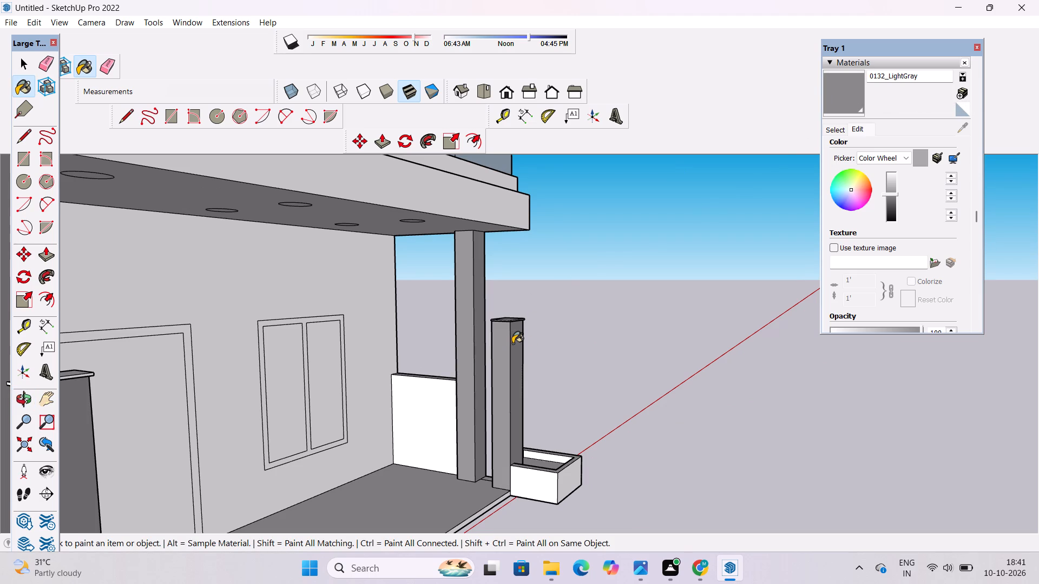
Paint the tower-facing side of the corner column at balcony level with 0132_LightGray.
key(o)
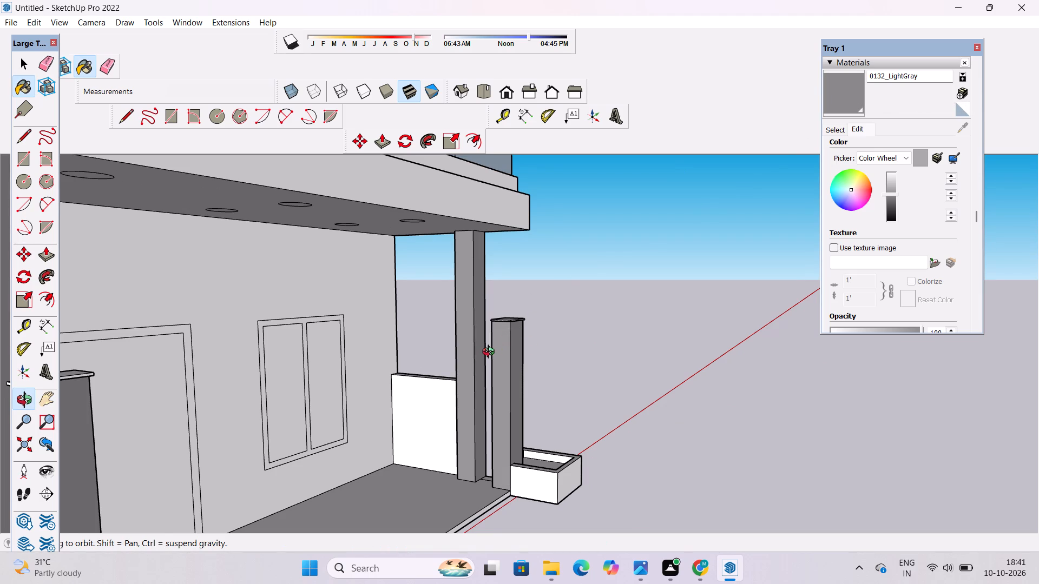
scroll(489, 351, up, 1)
drag(510, 338, 77, 437)
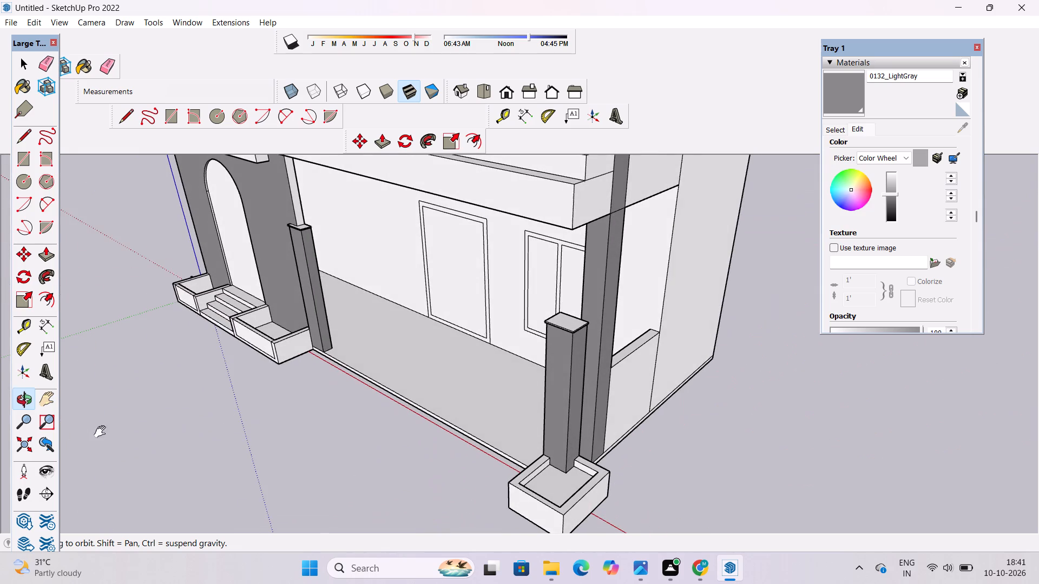
drag(519, 336, 487, 436)
scroll(474, 390, down, 4)
drag(429, 398, 562, 305)
shift+drag(563, 298, 424, 403)
drag(415, 389, 704, 400)
scroll(474, 341, up, 4)
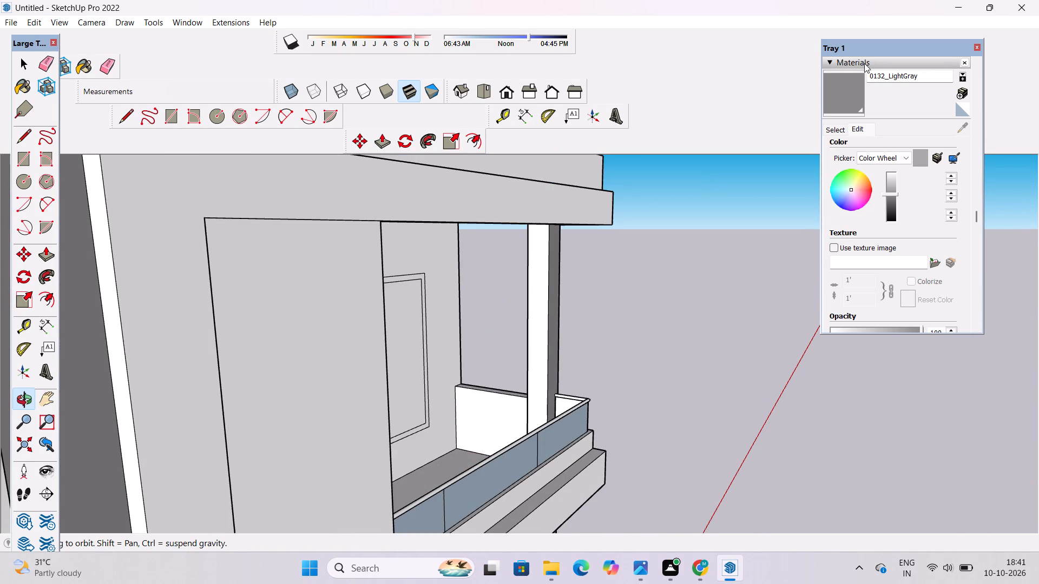
drag(847, 89, 847, 96)
click(545, 271)
Paint the house-facing side of the corner column at balcony level with 0132_LightGray.
key(o)
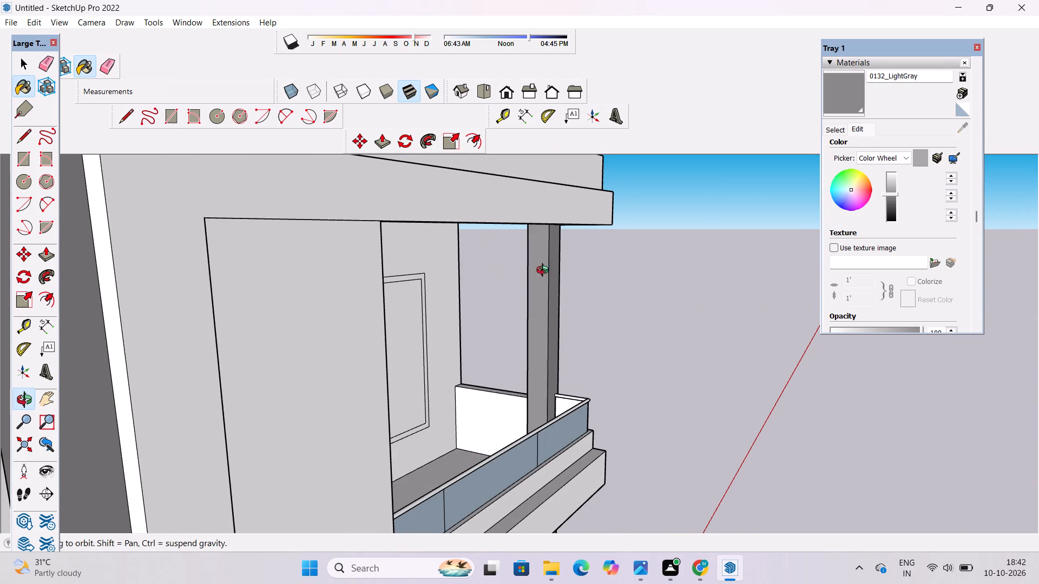
drag(670, 302, 162, 376)
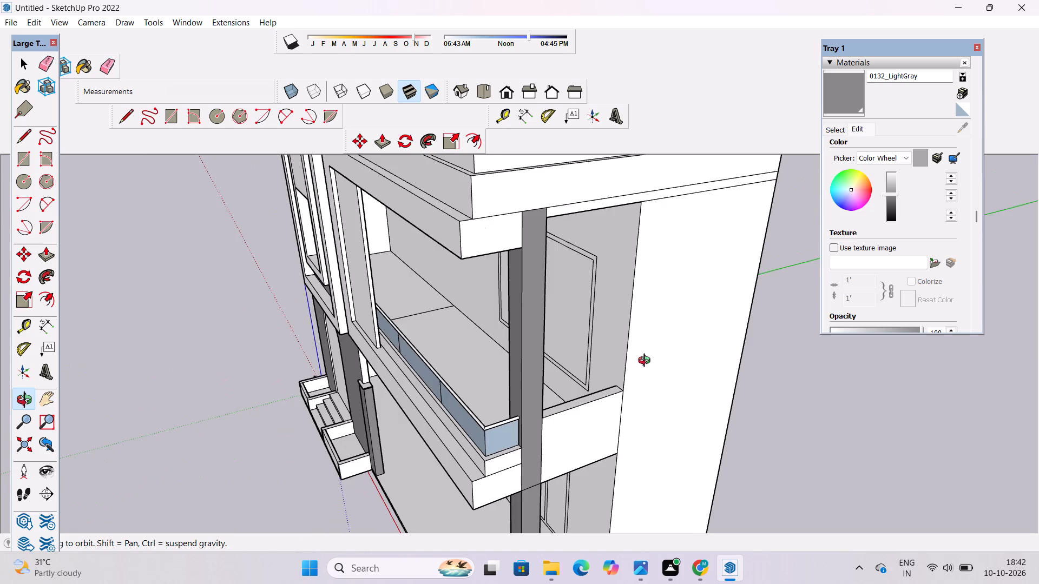
drag(648, 362, 369, 322)
click(841, 85)
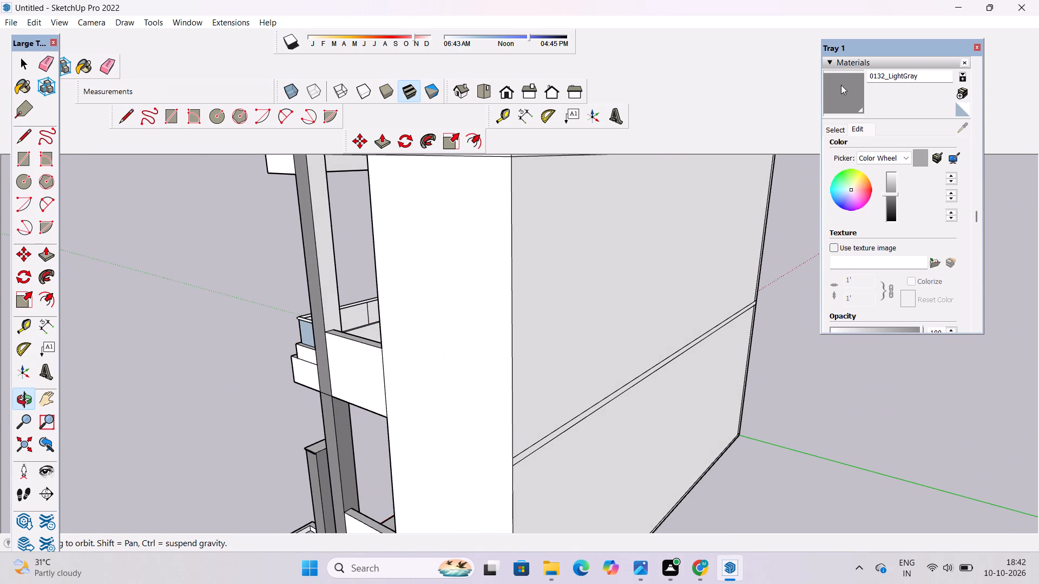
click(330, 256)
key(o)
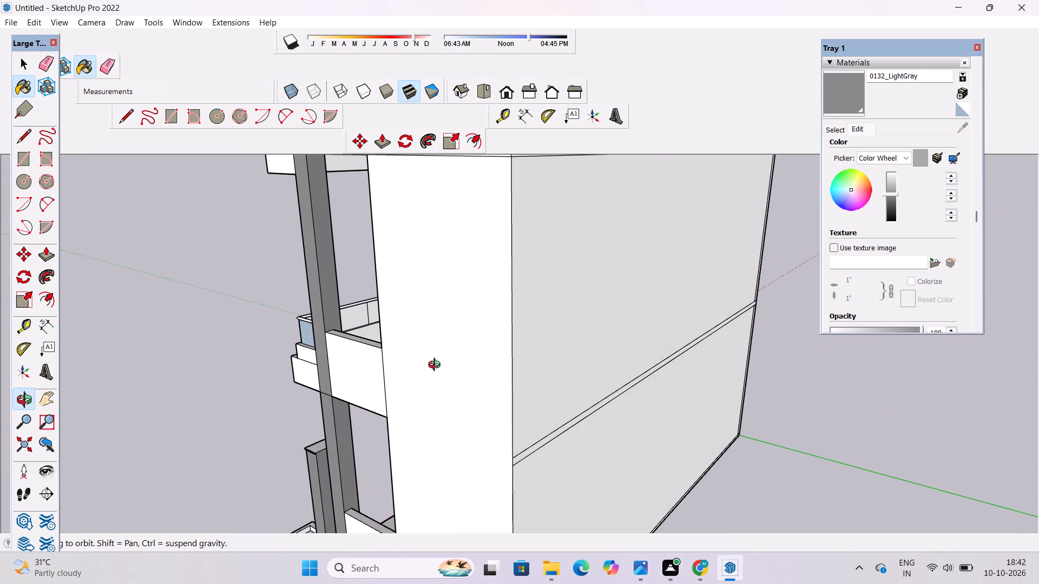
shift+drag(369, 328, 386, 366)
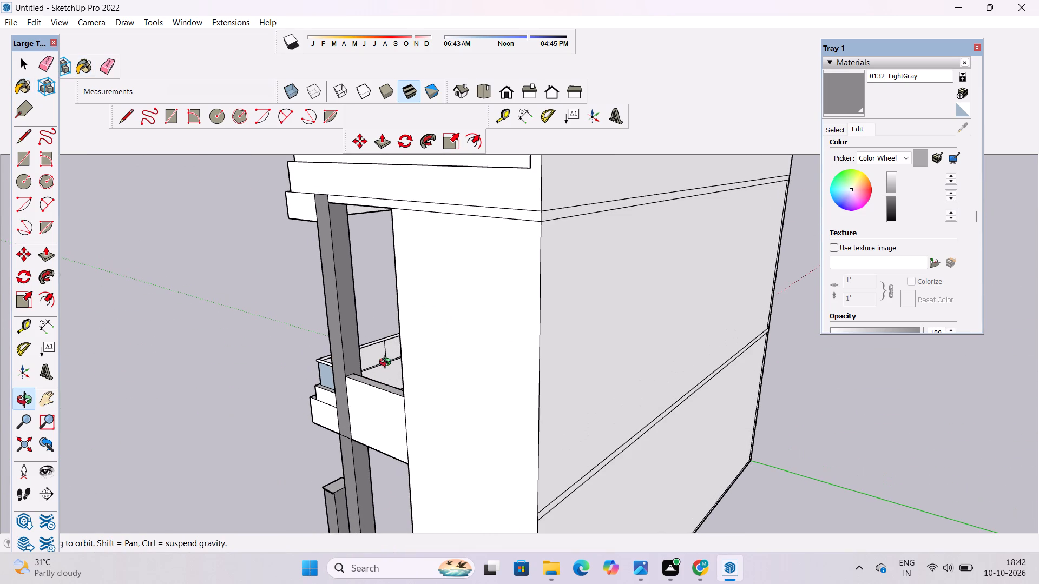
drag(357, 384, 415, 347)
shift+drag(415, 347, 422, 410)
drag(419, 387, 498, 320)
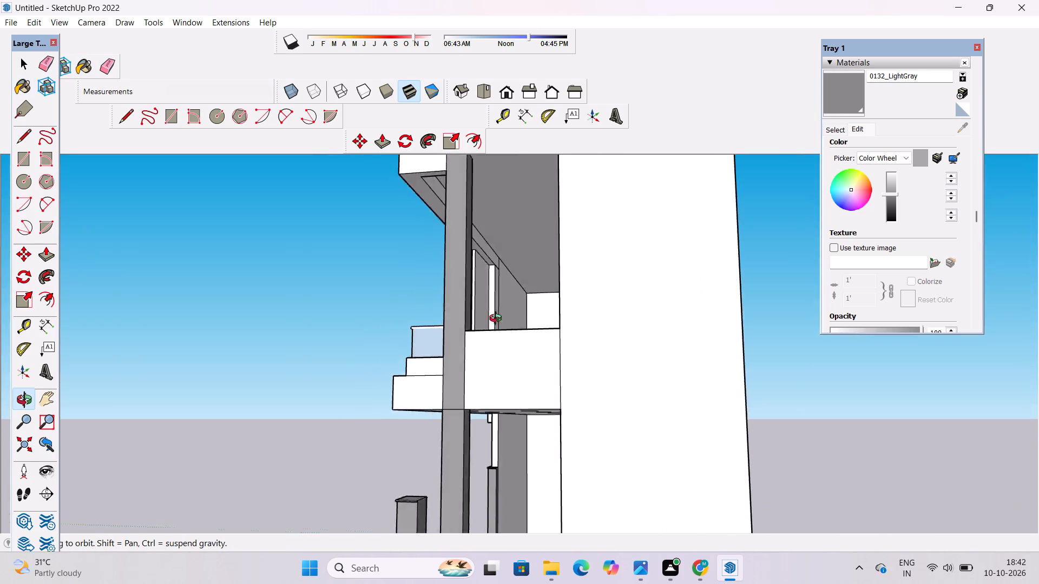
Inspect the painted columns and tower from several angles around the front elevation.
drag(498, 320, 620, 348)
shift+drag(620, 348, 385, 358)
drag(346, 368, 601, 395)
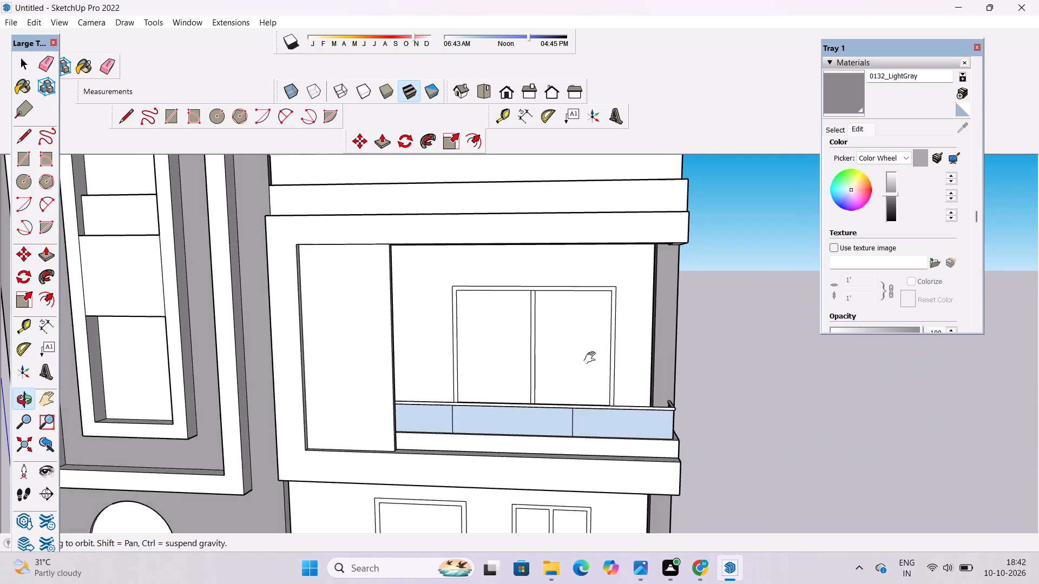
shift+drag(554, 366, 482, 385)
scroll(479, 368, down, 5)
drag(426, 373, 436, 386)
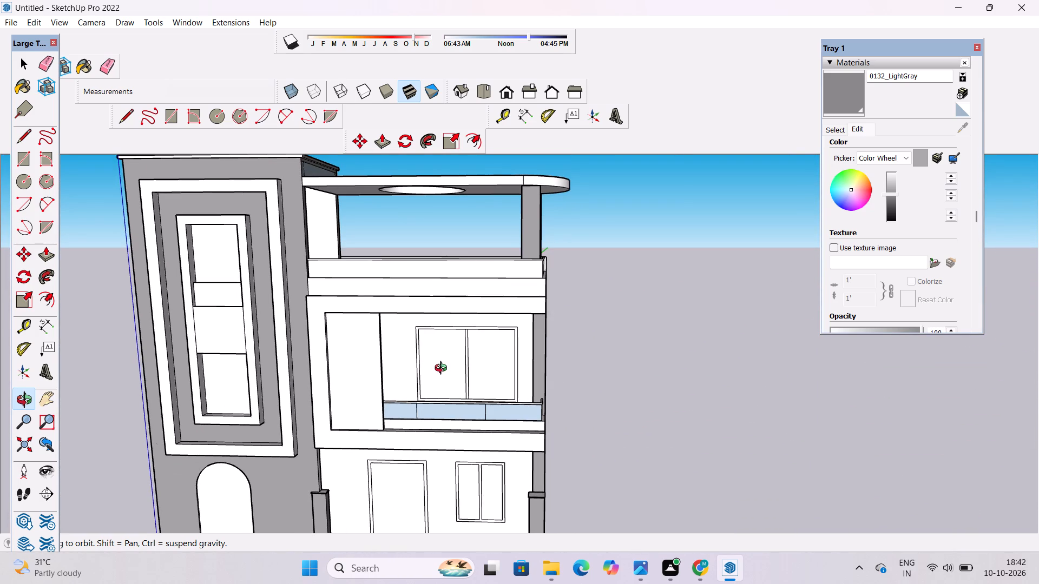
scroll(443, 368, down, 1)
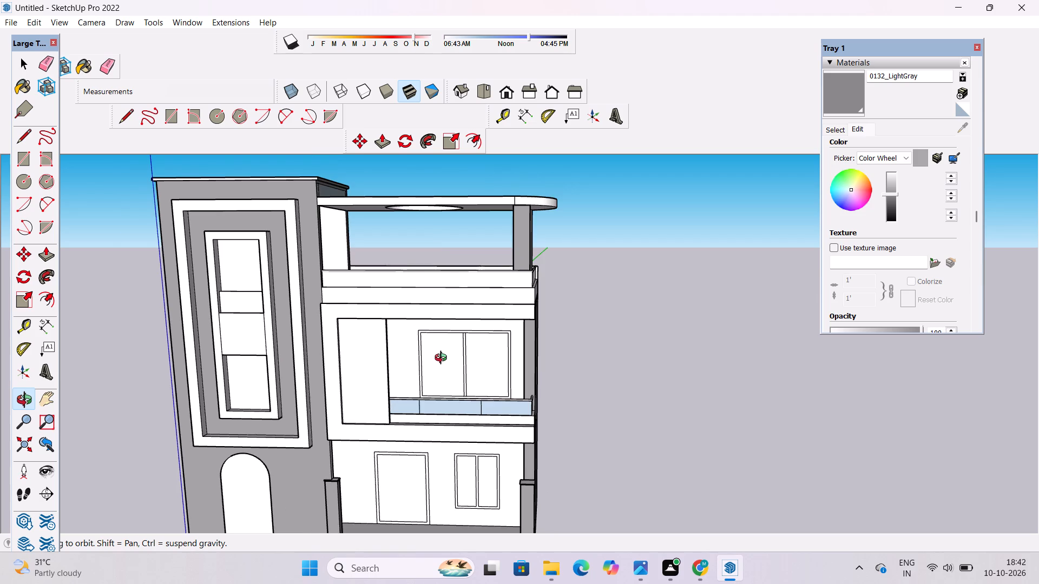
shift+scroll(444, 358, down, 3)
shift+drag(443, 369, 442, 377)
drag(443, 381, 471, 381)
drag(470, 381, 464, 383)
click(464, 383)
scroll(459, 372, down, 5)
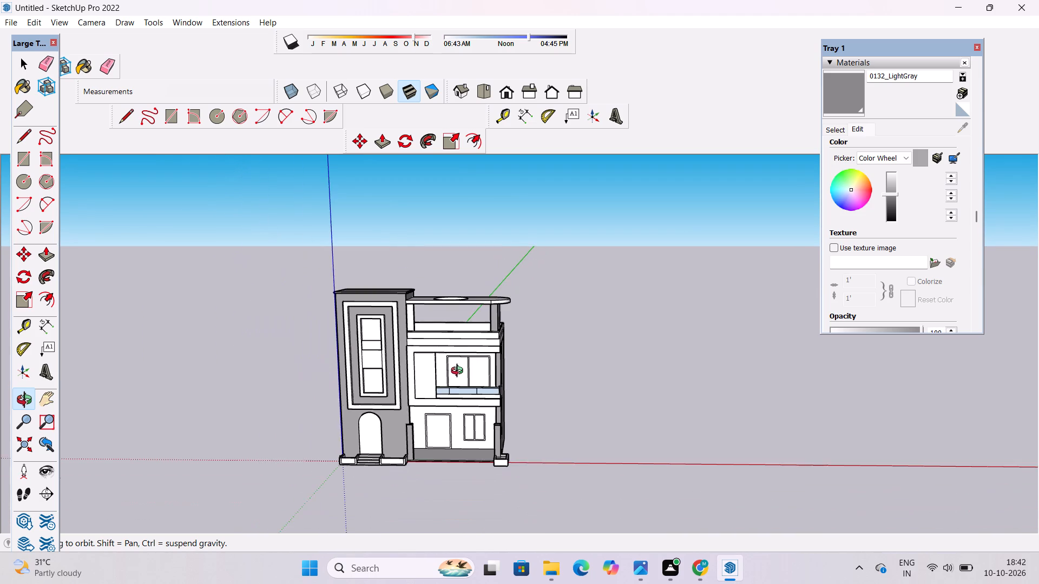
shift+drag(456, 390, 462, 370)
scroll(423, 397, up, 5)
drag(428, 399, 435, 379)
shift+drag(471, 356, 394, 390)
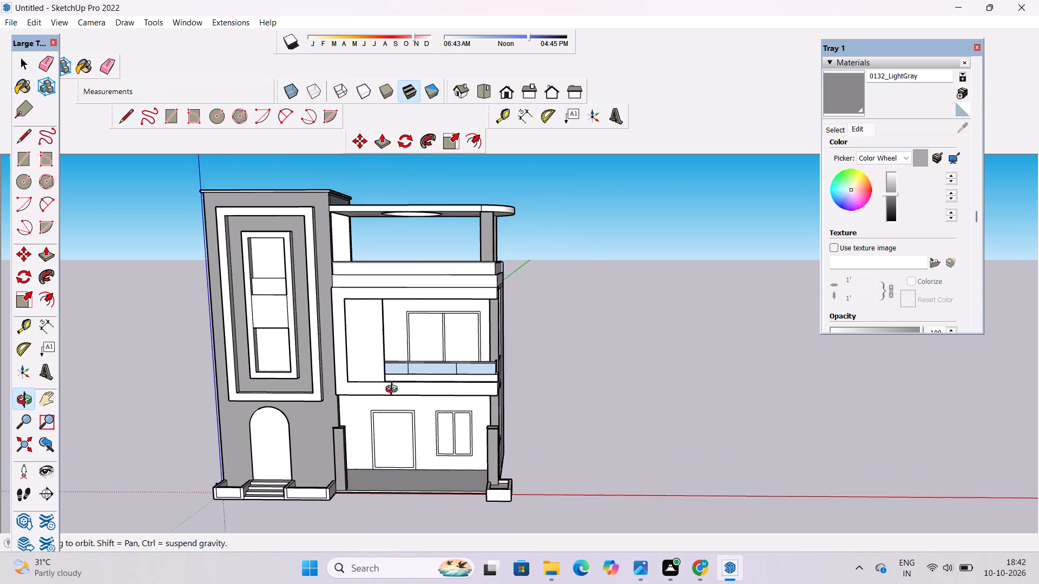
drag(398, 391, 464, 384)
drag(455, 383, 359, 401)
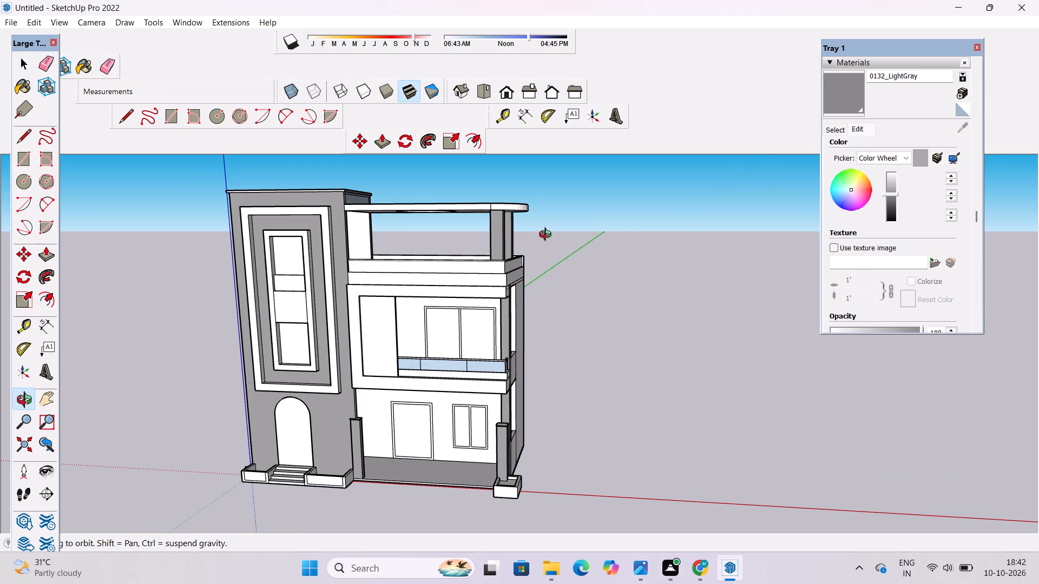
Paint the coping along the top of the rooftop parapet with 0132_LightGray.
shift+scroll(510, 259, down, 1)
shift+scroll(462, 283, up, 9)
shift+drag(479, 265, 478, 278)
shift+scroll(484, 275, up, 2)
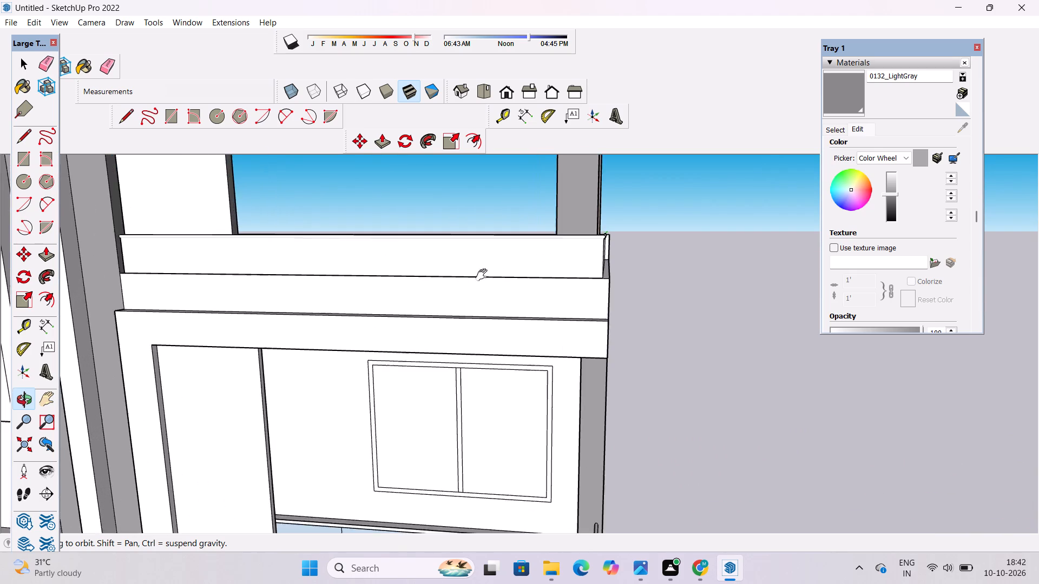
shift+scroll(484, 275, up, 2)
shift+drag(493, 277, 521, 324)
click(838, 92)
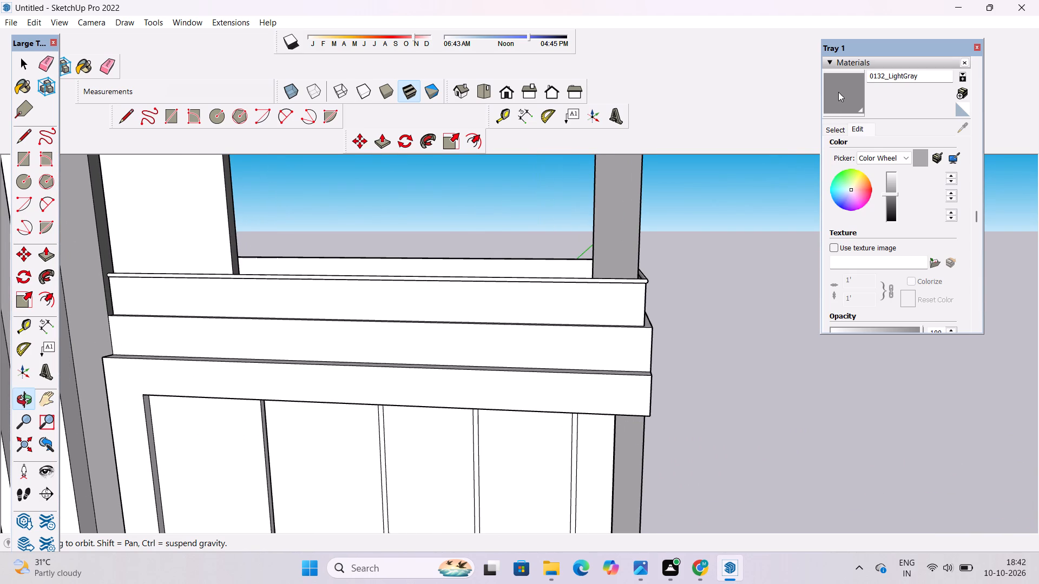
scroll(662, 283, up, 13)
scroll(627, 279, down, 4)
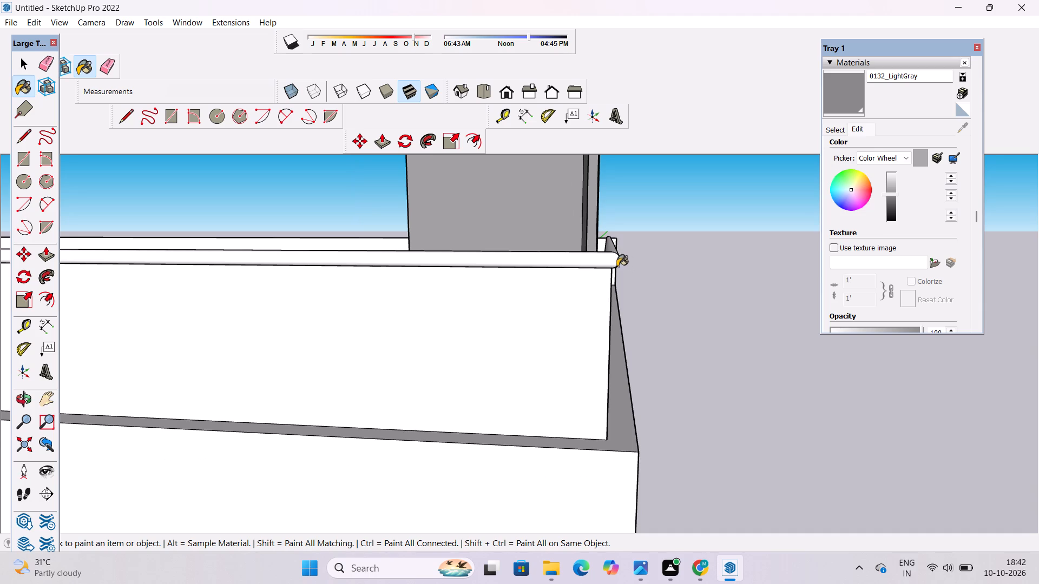
click(608, 261)
scroll(630, 249, down, 9)
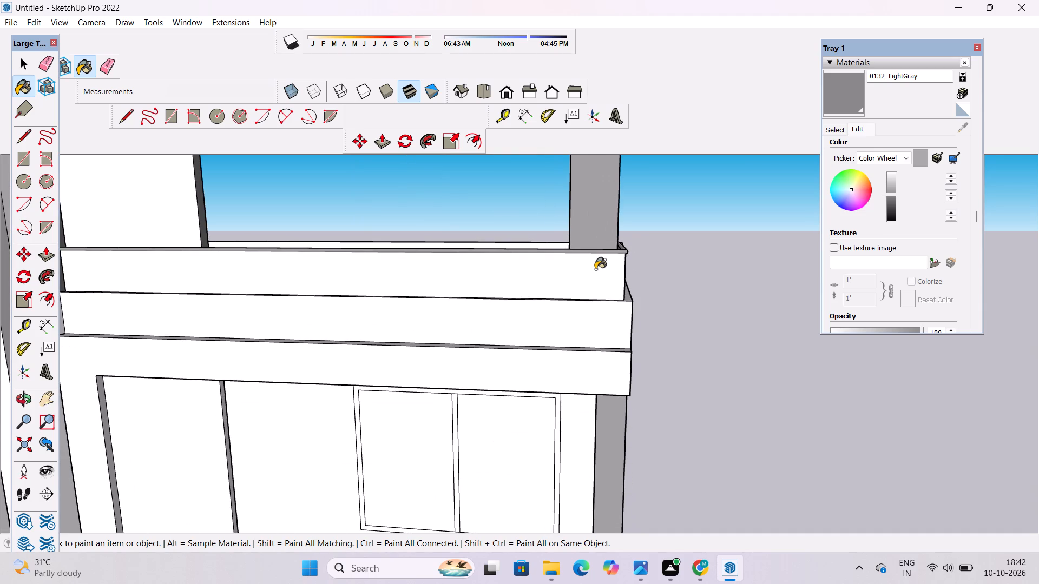
Draw an 80' line across the band below the rooftop parapet, just under the band's top edge.
key(l)
scroll(617, 265, down, 2)
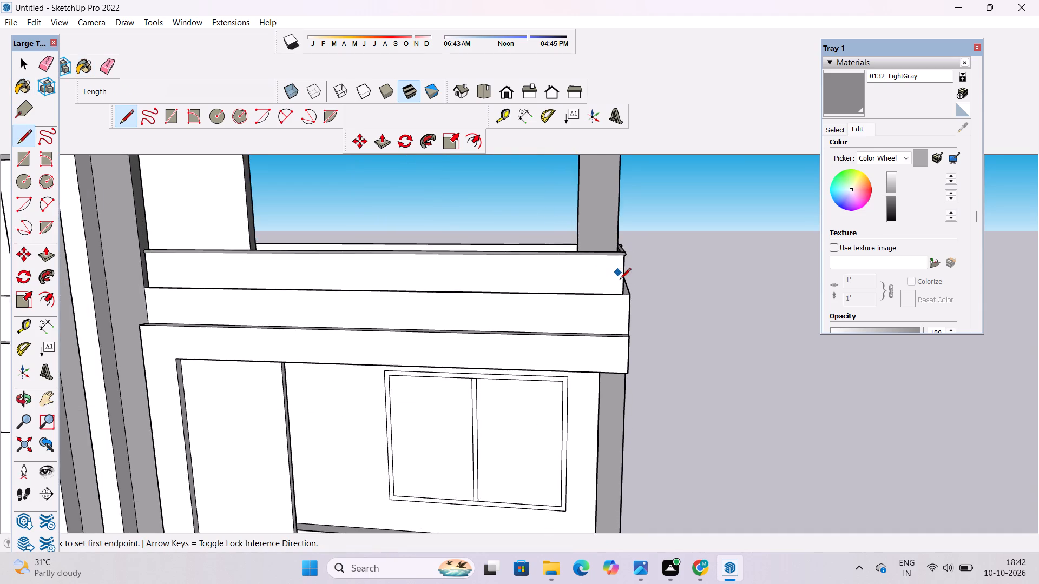
scroll(625, 301, up, 3)
scroll(578, 289, down, 4)
scroll(623, 311, up, 8)
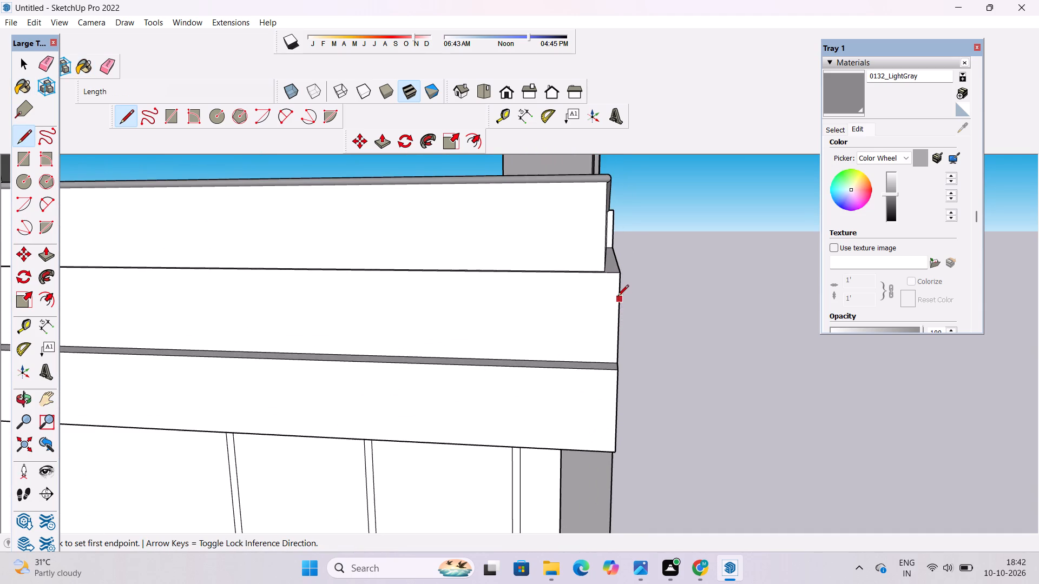
click(620, 288)
scroll(620, 288, down, 5)
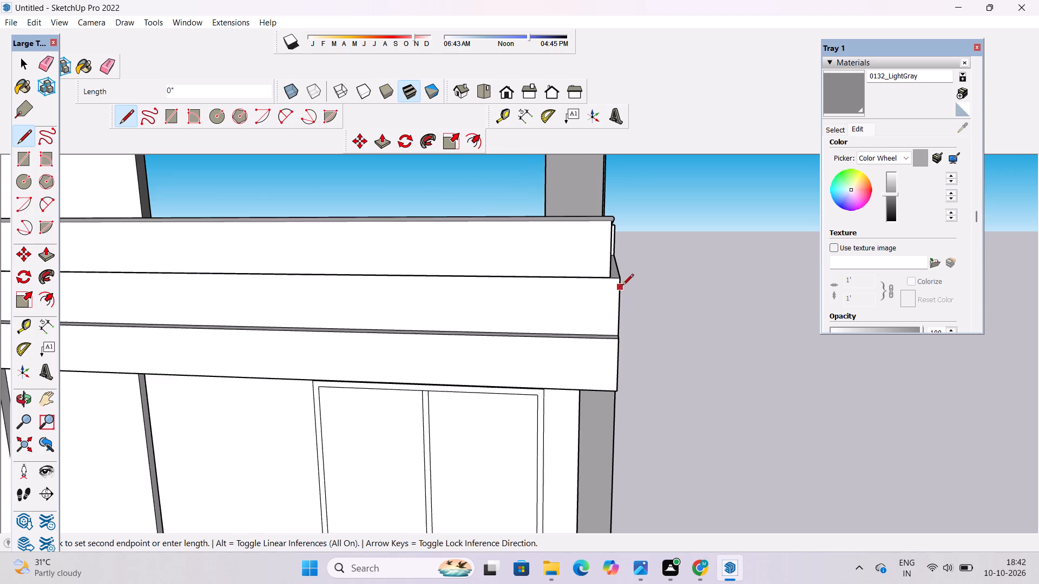
scroll(617, 280, down, 3)
scroll(547, 292, down, 3)
scroll(238, 291, up, 1)
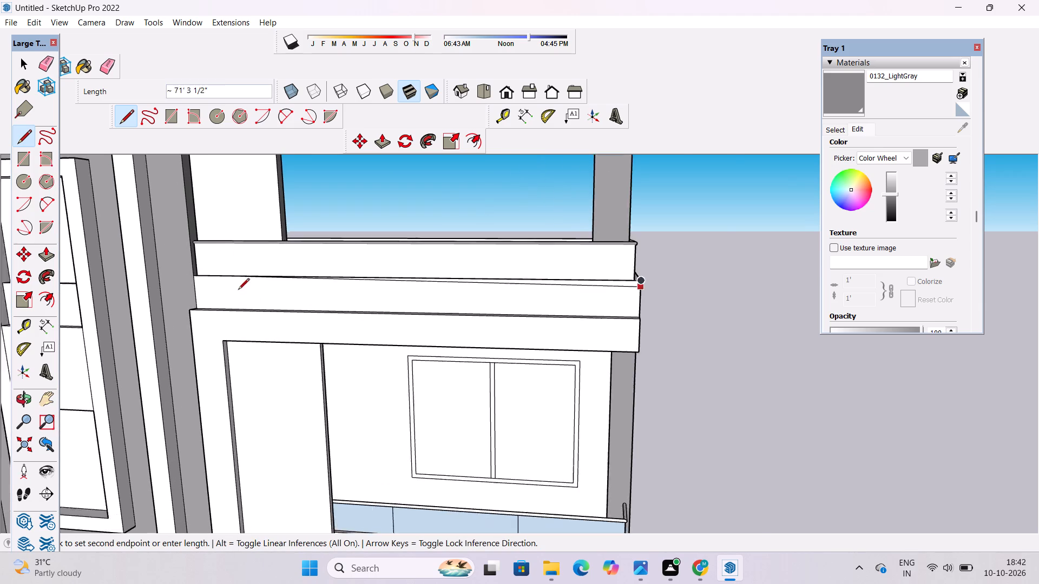
scroll(238, 290, up, 3)
scroll(187, 295, up, 7)
click(194, 288)
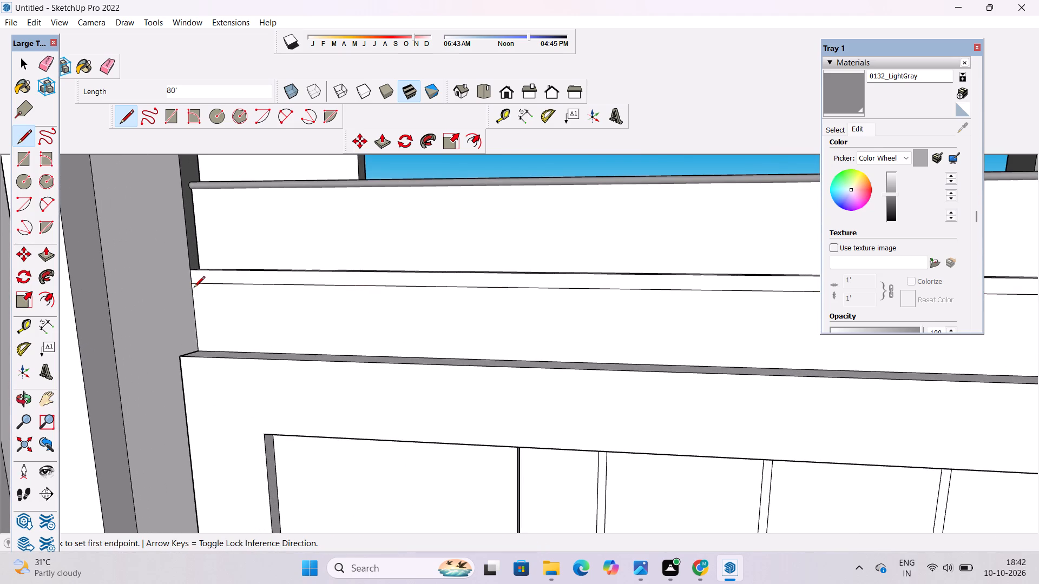
Push/Pull the narrow strip at the top of the band outward by 1'.
key(space)
text(p)
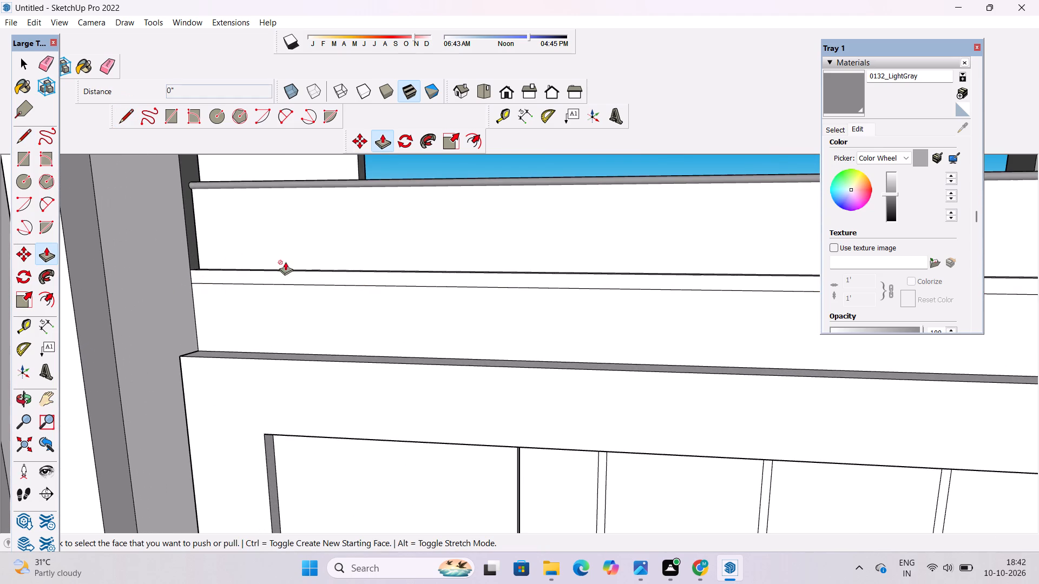
click(286, 272)
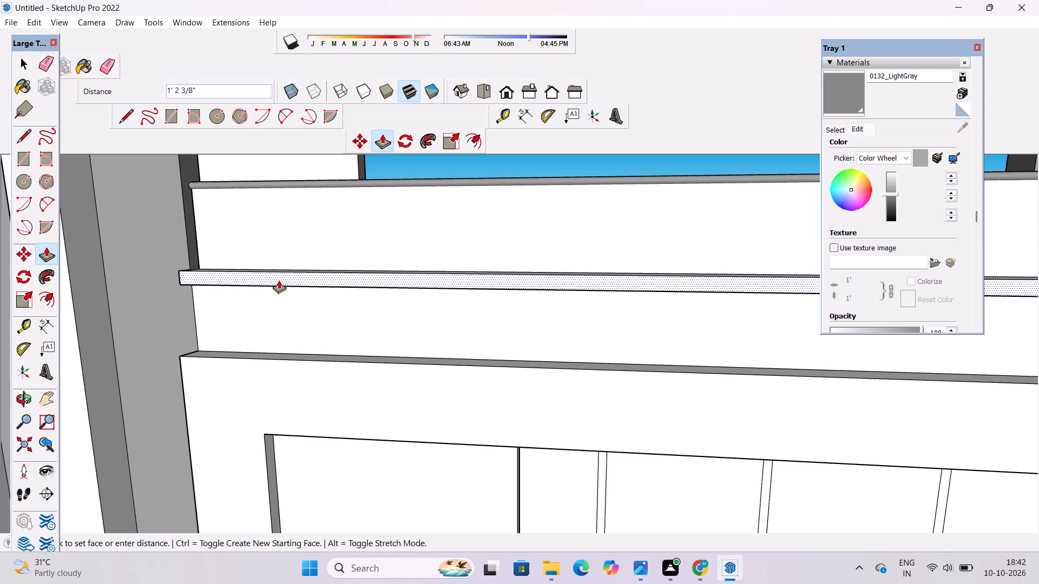
text(1')
key(Return)
Paint the front and top faces of the projecting strip below the parapet with 0132_LightGray.
scroll(327, 282, down, 2)
scroll(171, 343, down, 3)
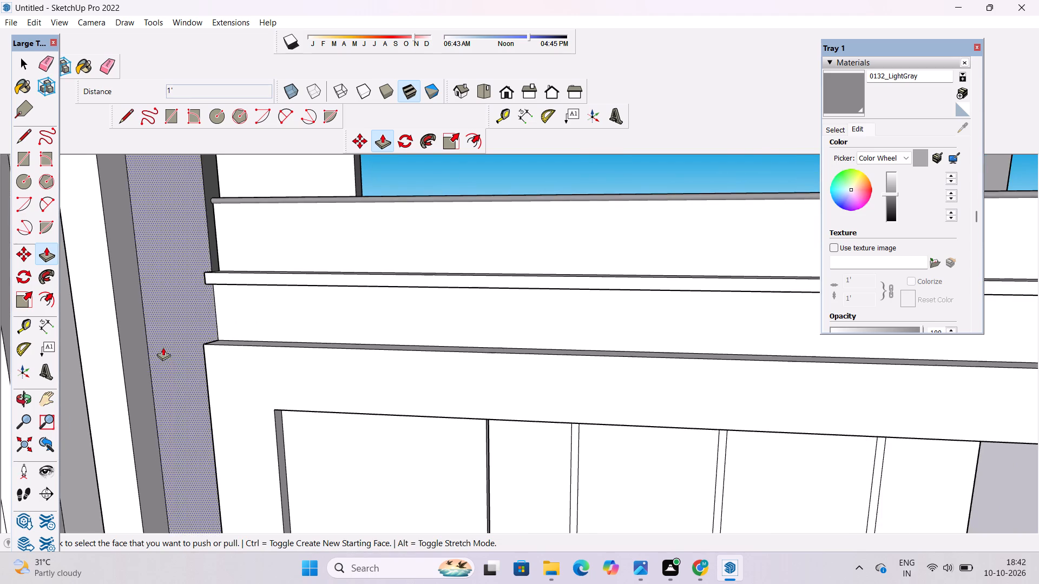
scroll(163, 347, down, 2)
click(844, 90)
scroll(762, 328, up, 6)
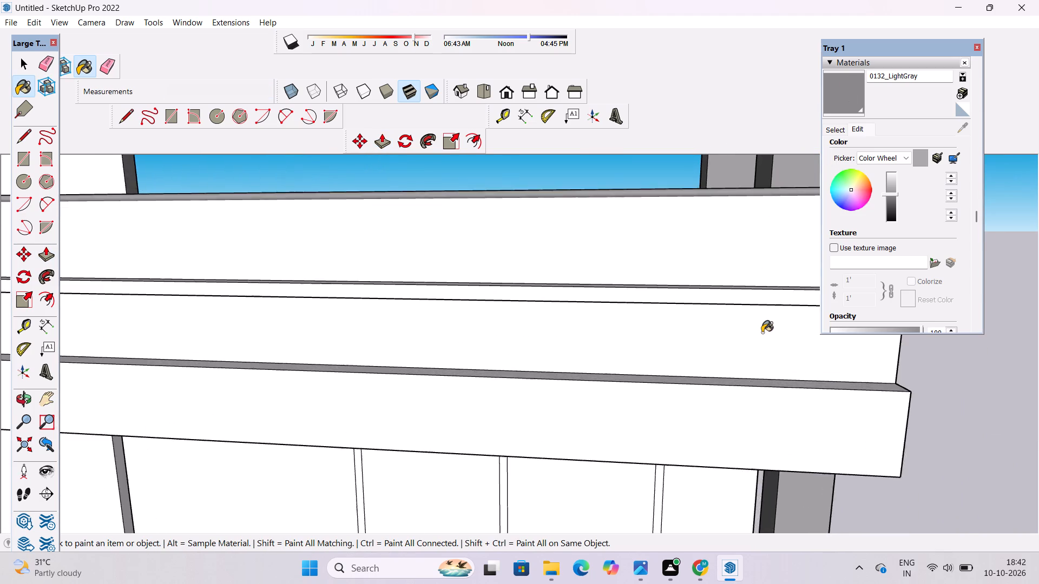
scroll(762, 333, up, 4)
click(765, 276)
scroll(776, 252, up, 9)
click(771, 277)
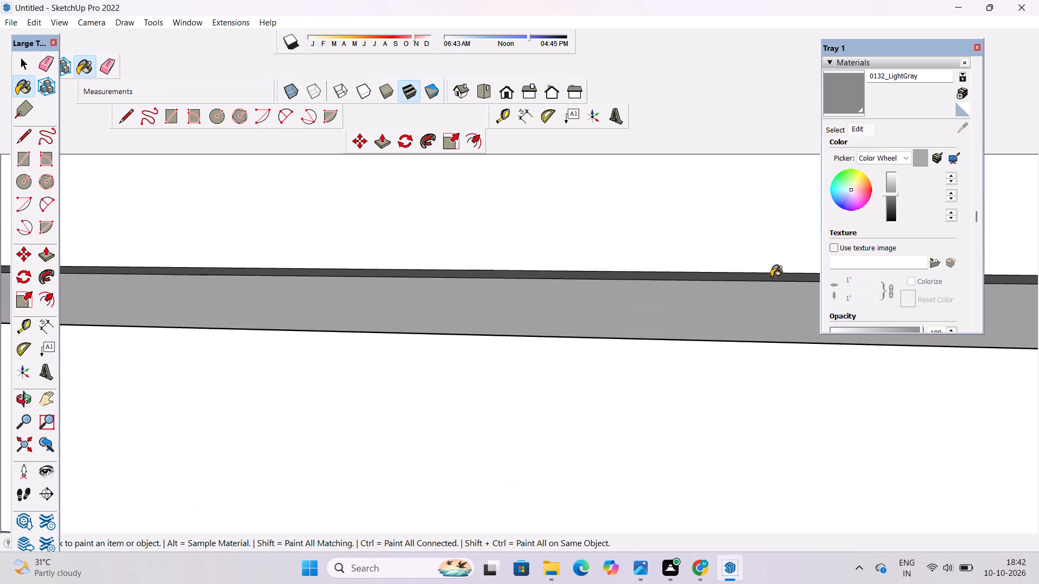
Paint the underside of the projecting strip below the parapet with 0132_LightGray.
key(o)
scroll(538, 331, down, 10)
drag(695, 386, 696, 342)
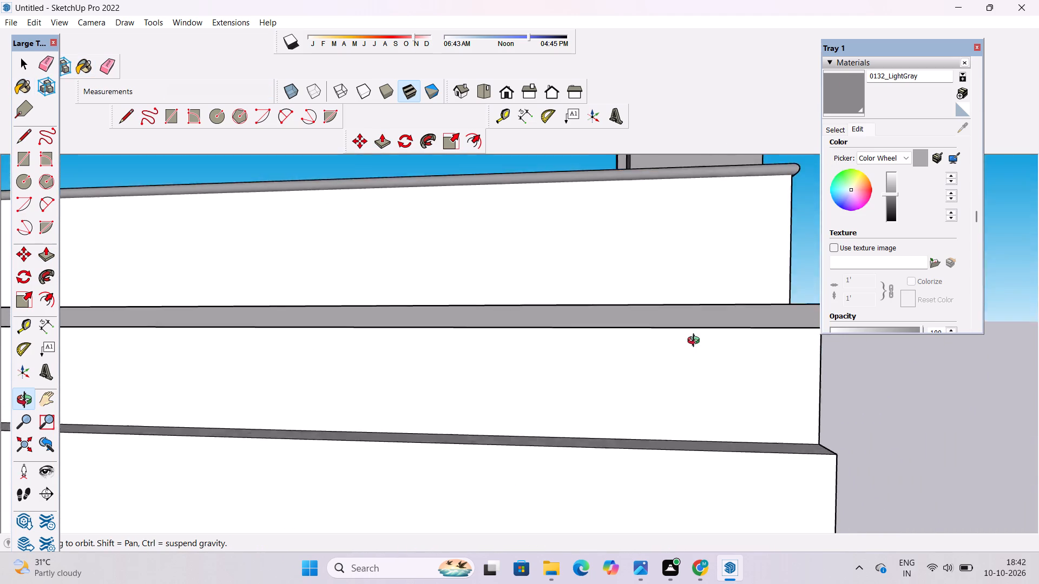
drag(696, 342, 709, 202)
click(829, 98)
scroll(788, 292, up, 3)
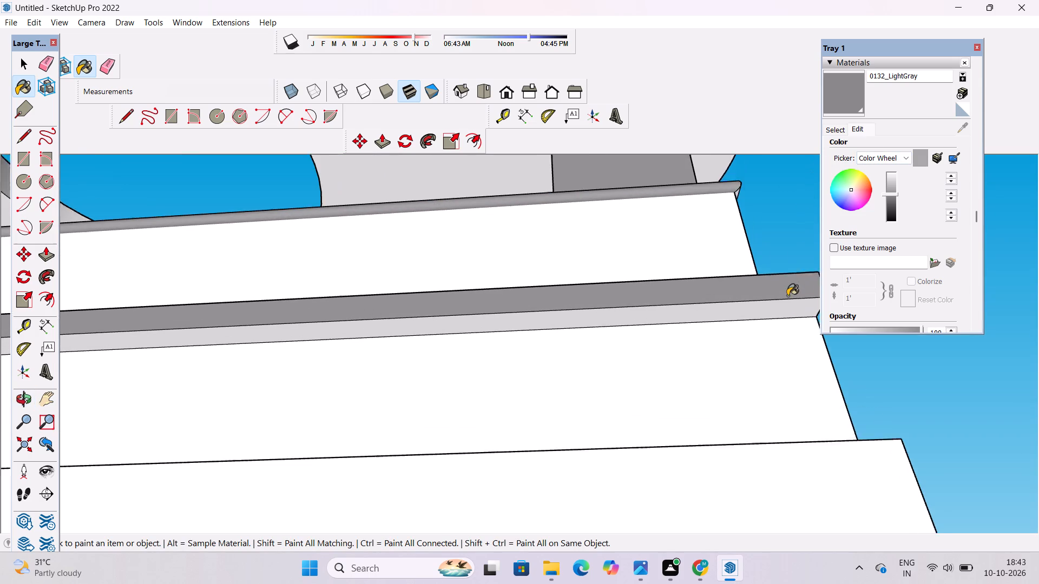
scroll(787, 296, up, 2)
click(787, 313)
Examine the end of the projecting strip and the whole front elevation with the new grey trim.
key(o)
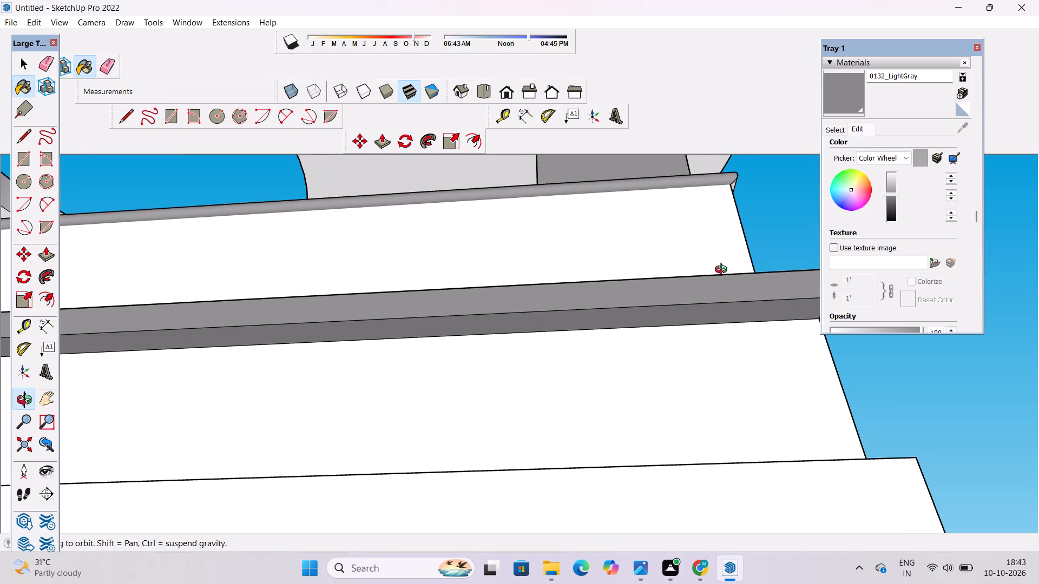
scroll(724, 271, down, 5)
drag(800, 306, 479, 434)
scroll(564, 368, down, 3)
shift+drag(558, 367, 569, 323)
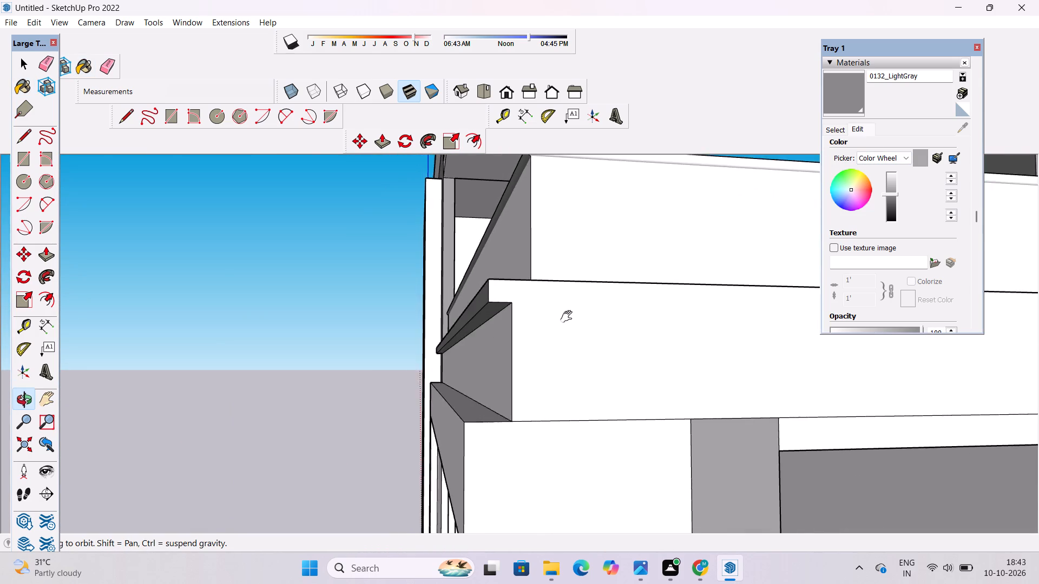
scroll(568, 316, down, 7)
drag(529, 359, 688, 403)
drag(688, 402, 680, 362)
scroll(609, 349, down, 4)
drag(525, 351, 634, 371)
scroll(511, 361, down, 2)
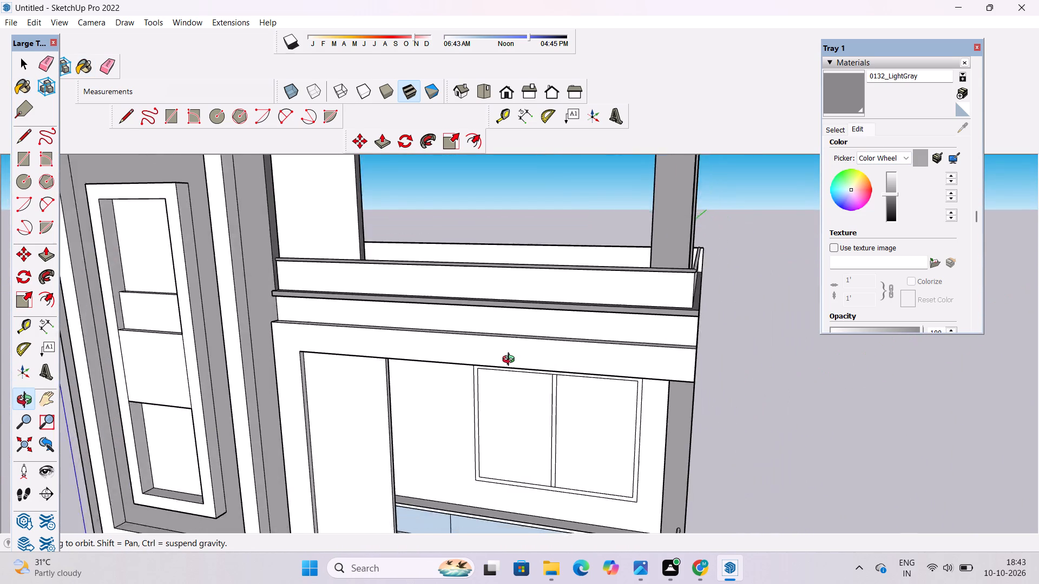
scroll(511, 361, down, 3)
drag(500, 361, 596, 366)
shift+drag(596, 364, 560, 374)
click(585, 358)
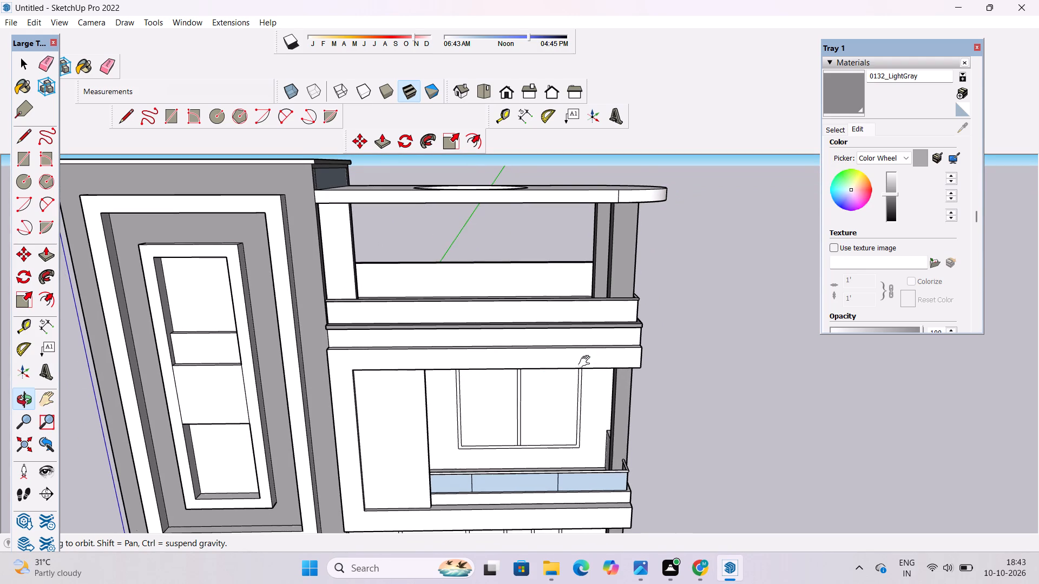
shift+drag(589, 355, 589, 371)
drag(589, 372, 592, 349)
scroll(573, 339, down, 3)
shift+drag(563, 378, 563, 289)
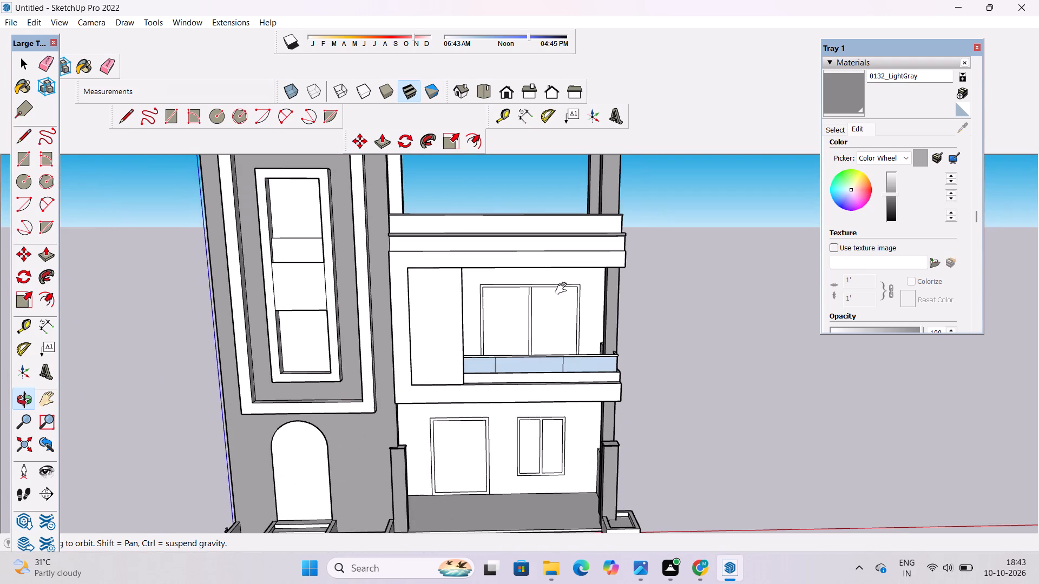
drag(558, 384, 551, 349)
scroll(565, 301, down, 4)
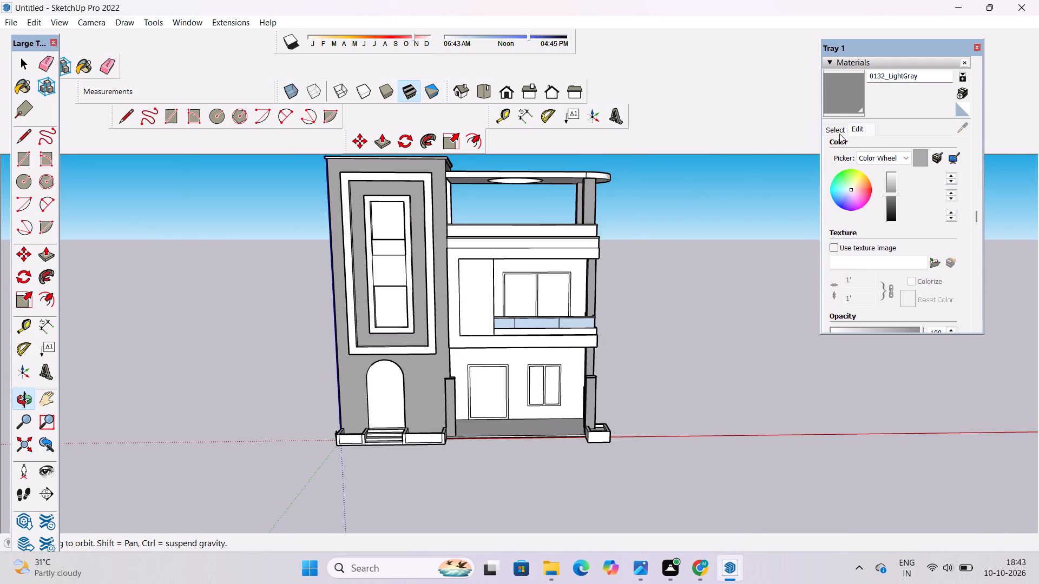
Choose the Wood Veneer 01 material from the Wood collection.
click(839, 129)
click(921, 145)
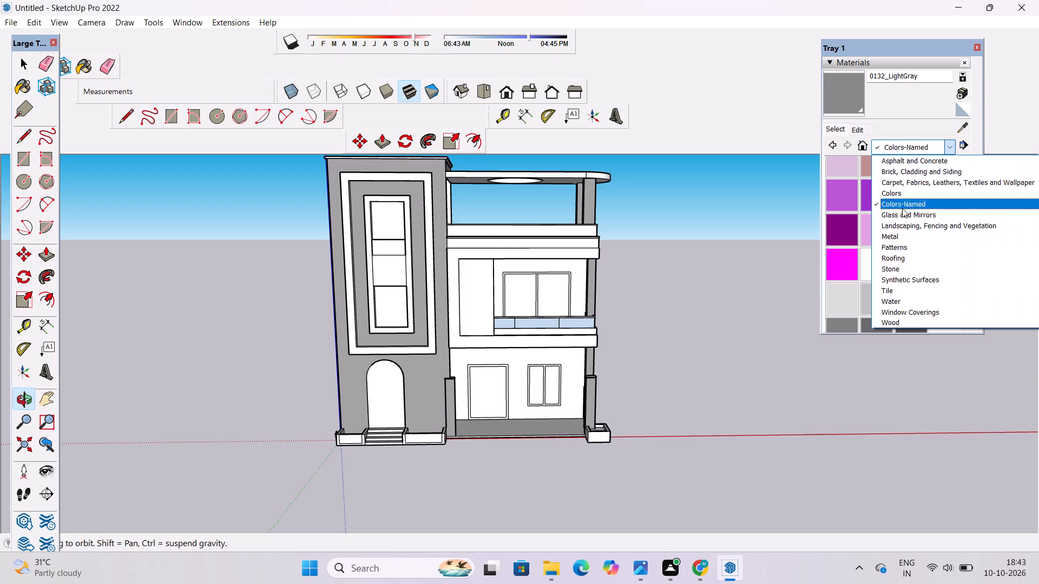
click(897, 321)
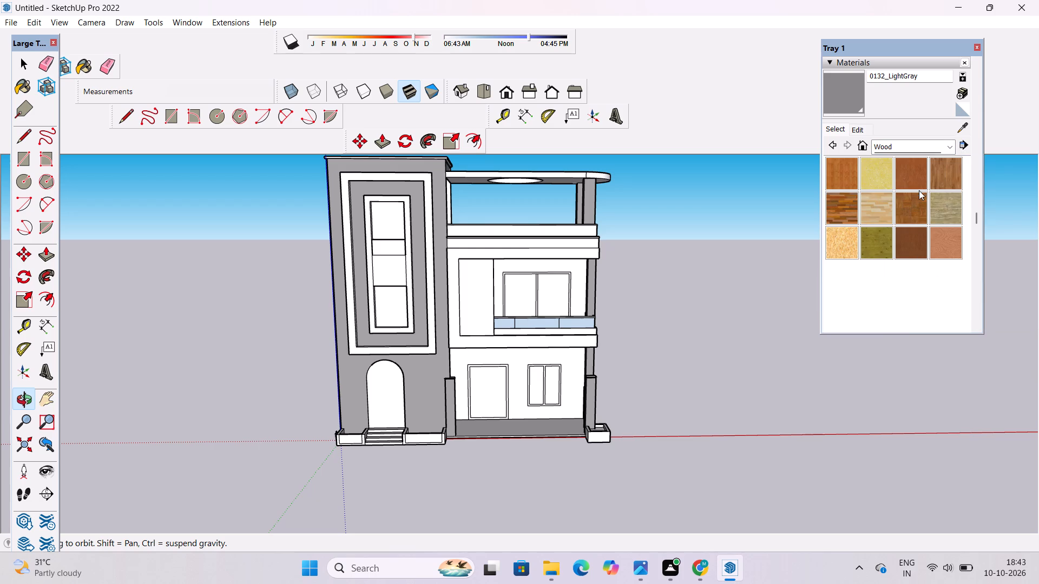
click(923, 246)
Draw a circle of 1' radius on the underside of the roof canopy, between the tower and the round opening.
key(o)
drag(627, 397, 610, 298)
scroll(535, 338, up, 3)
shift+drag(516, 281, 510, 308)
drag(511, 313, 541, 306)
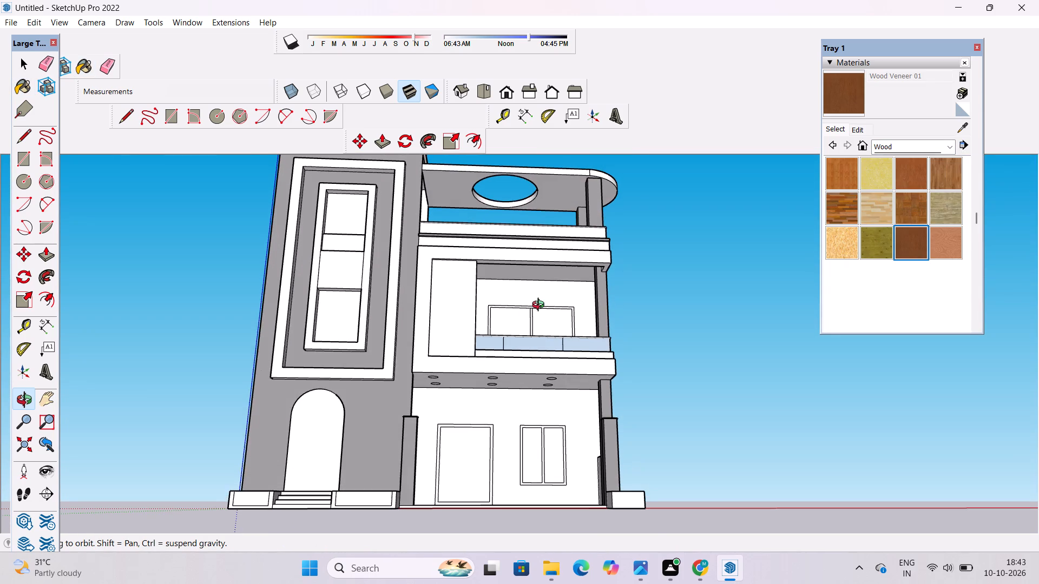
scroll(528, 249, up, 2)
shift+drag(512, 227, 512, 314)
drag(512, 315, 502, 276)
scroll(502, 270, up, 6)
shift+drag(494, 301, 499, 282)
scroll(451, 288, up, 4)
shift+drag(451, 282, 454, 290)
drag(457, 285, 482, 285)
scroll(445, 289, up, 2)
shift+drag(441, 284, 405, 306)
shift+scroll(398, 303, down, 4)
drag(402, 296, 393, 286)
scroll(383, 284, up, 1)
drag(383, 284, 388, 296)
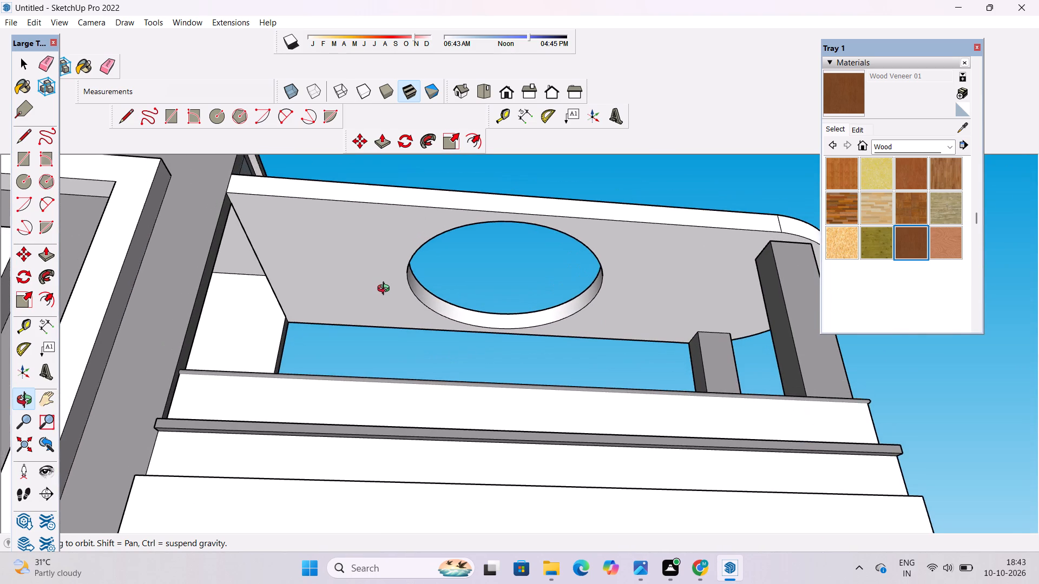
scroll(386, 290, up, 1)
click(377, 286)
key(c)
scroll(350, 286, down, 3)
scroll(349, 295, up, 2)
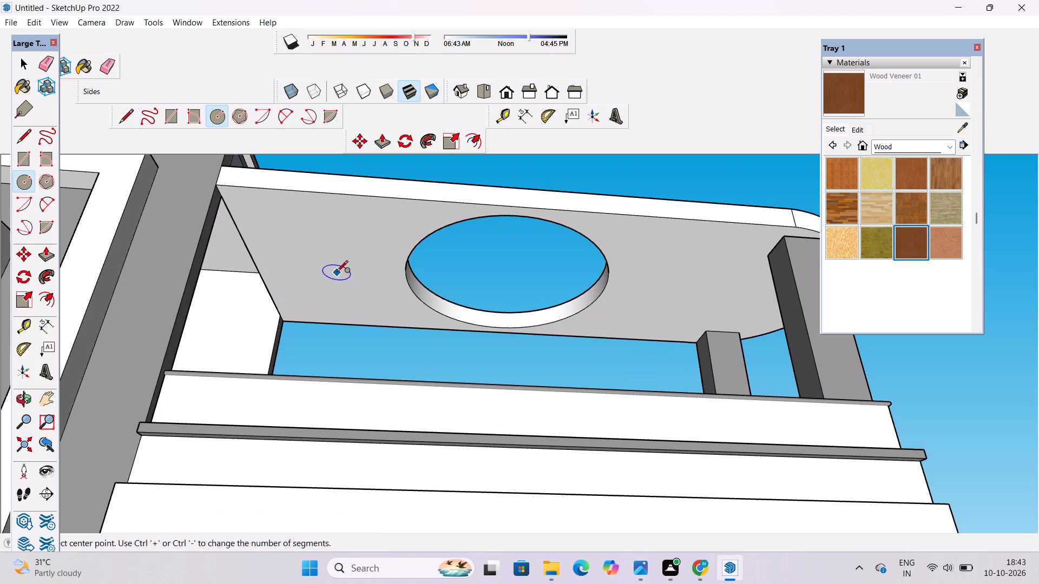
click(337, 273)
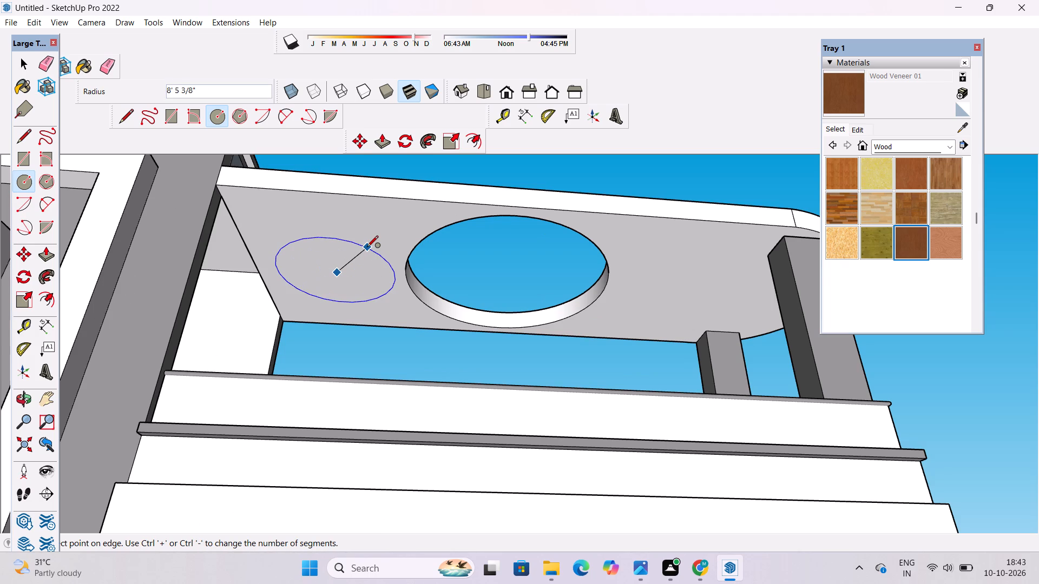
text(1')
key(Return)
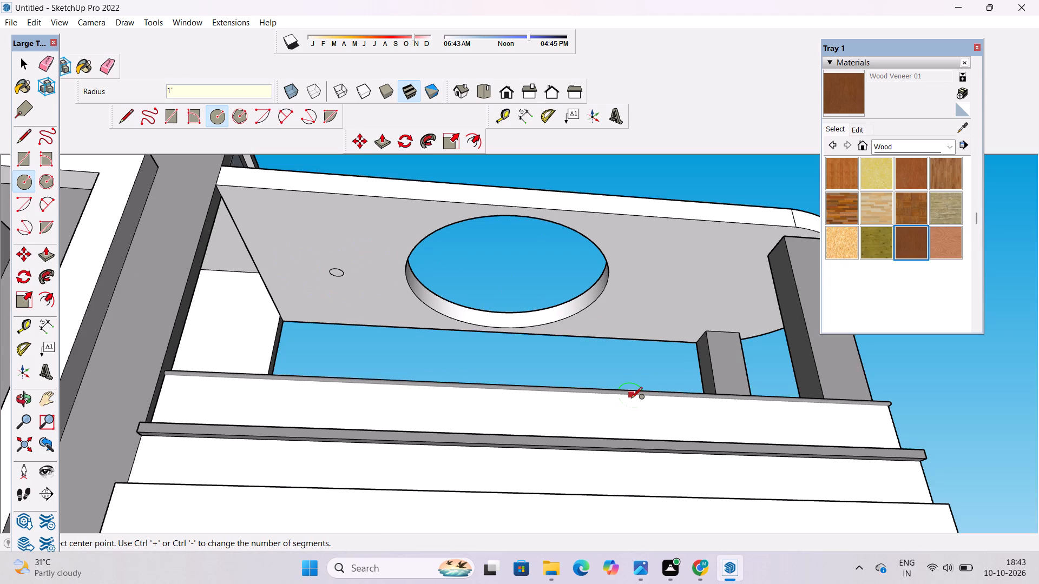
Undo the 1' circle on the canopy's underside and draw one of 2' radius between the tower and the round opening.
key(ctrl+z)
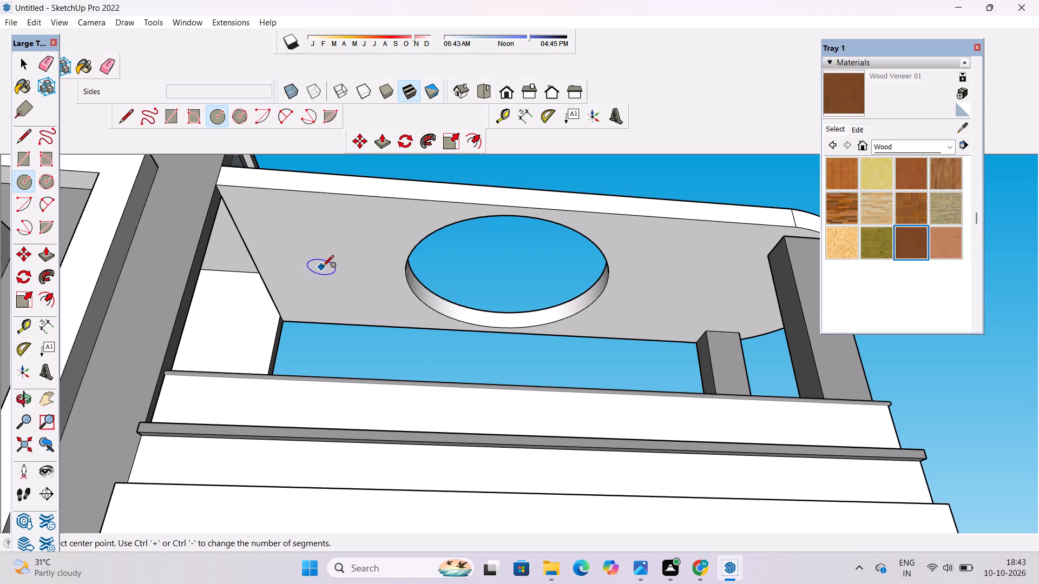
click(330, 270)
text(2')
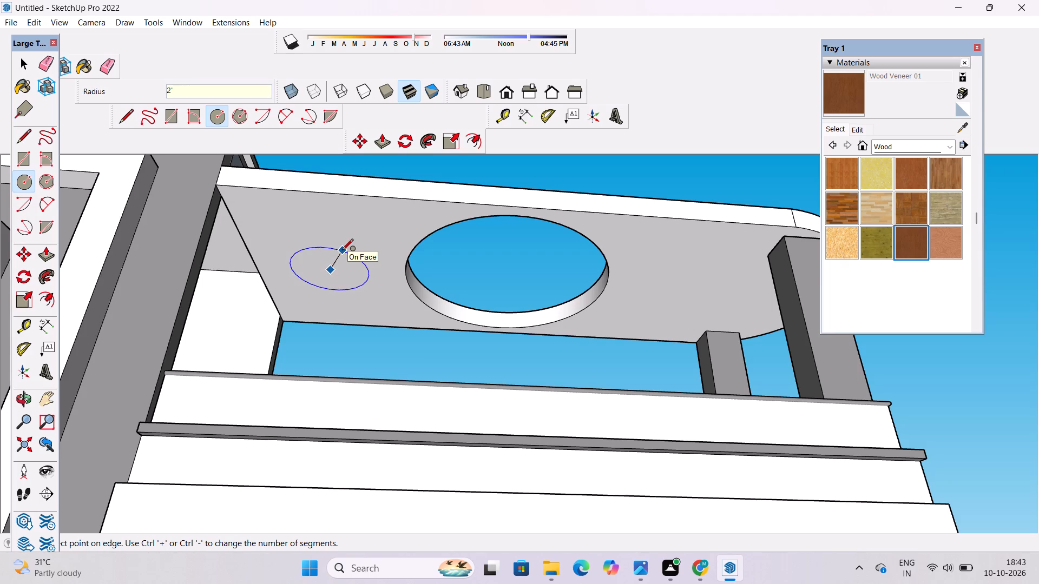
key(Return)
key(space)
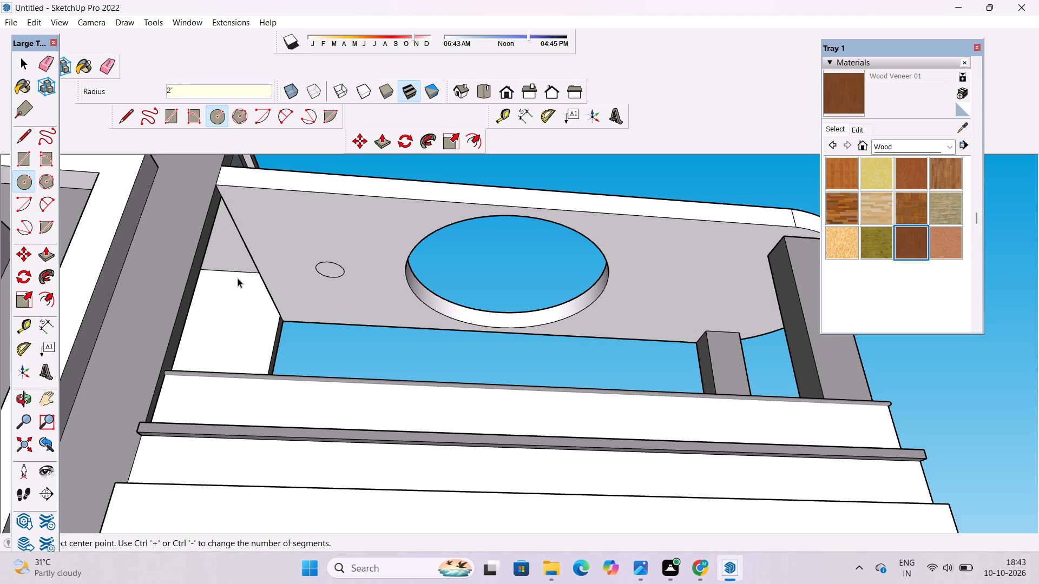
Copy the 2' circle about 53' 6" along the canopy's underside to the far side of the round opening.
double_click(330, 270)
key(m)
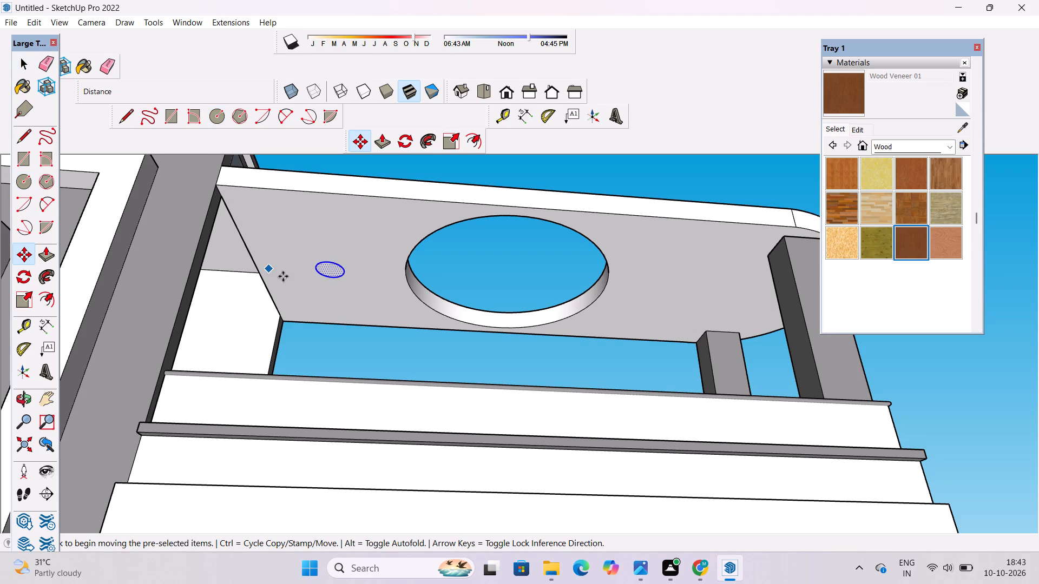
click(348, 273)
scroll(342, 270, down, 5)
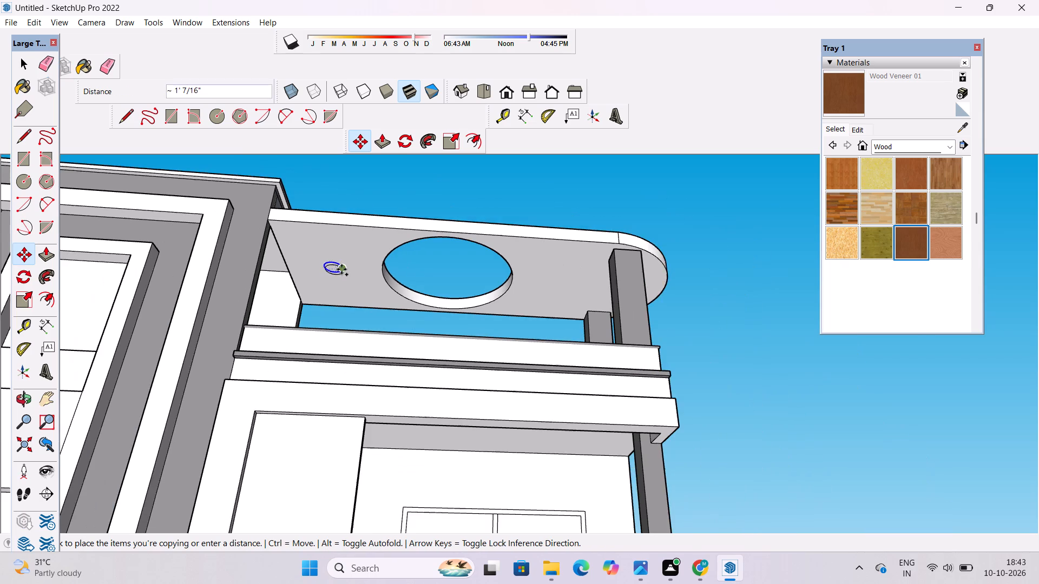
scroll(465, 276, up, 3)
click(602, 281)
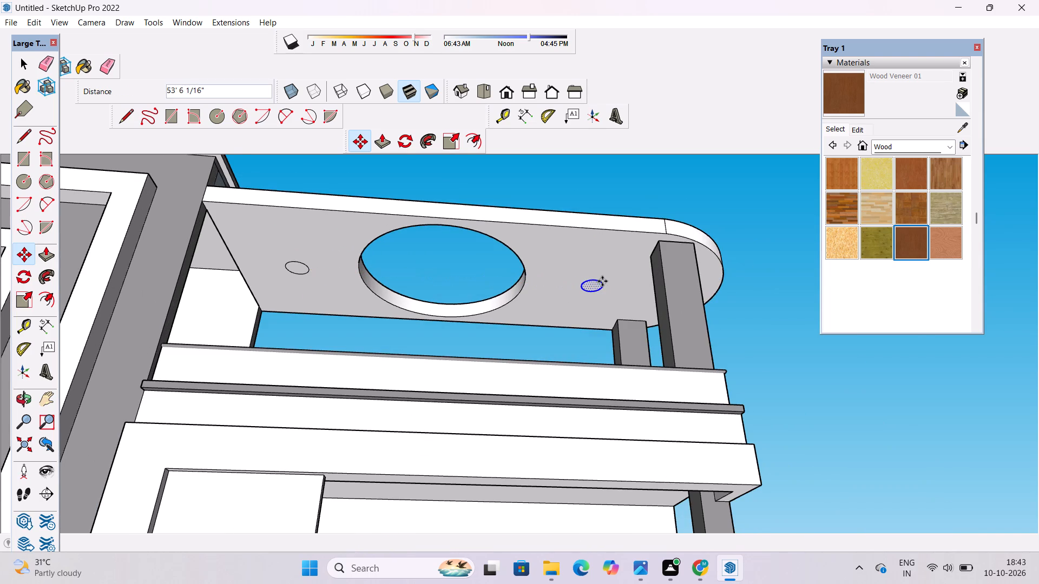
Copy the circle near the canopy's outer column down onto the first-floor balcony ceiling, about 37' 6" away.
scroll(515, 205, down, 6)
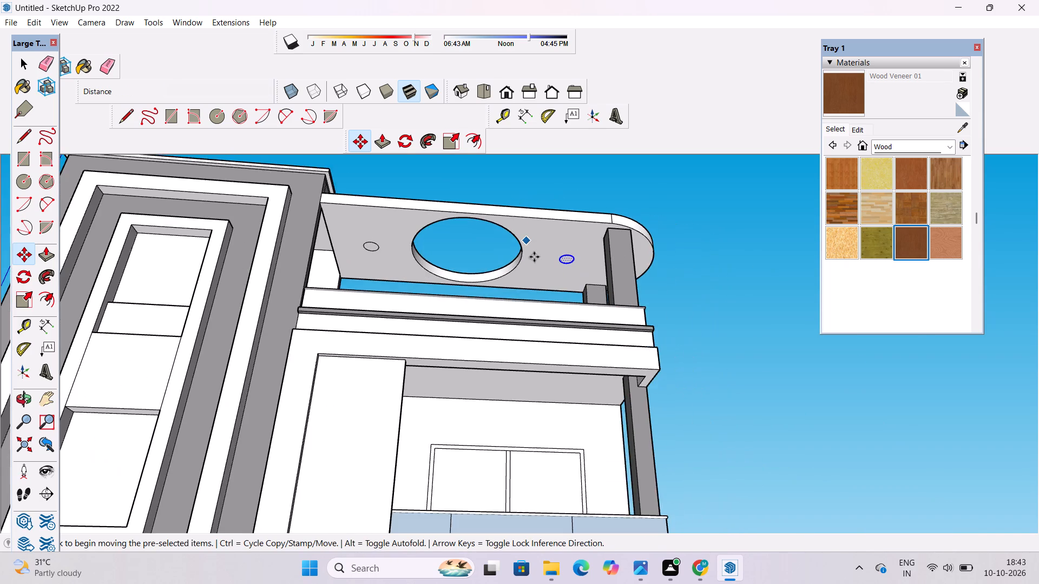
scroll(540, 231, down, 3)
scroll(553, 287, up, 8)
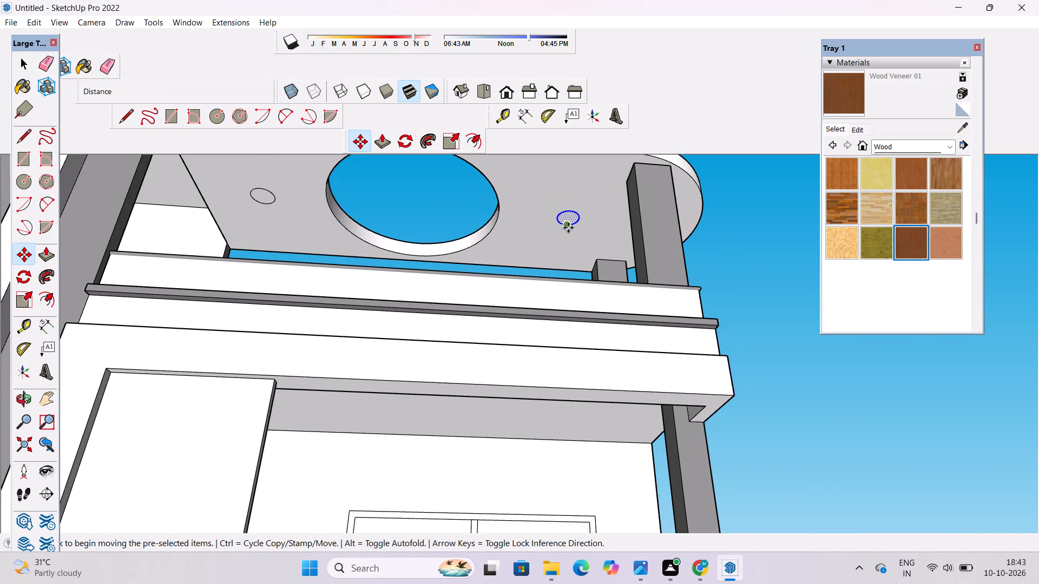
click(568, 228)
scroll(562, 227, down, 5)
scroll(557, 349, up, 7)
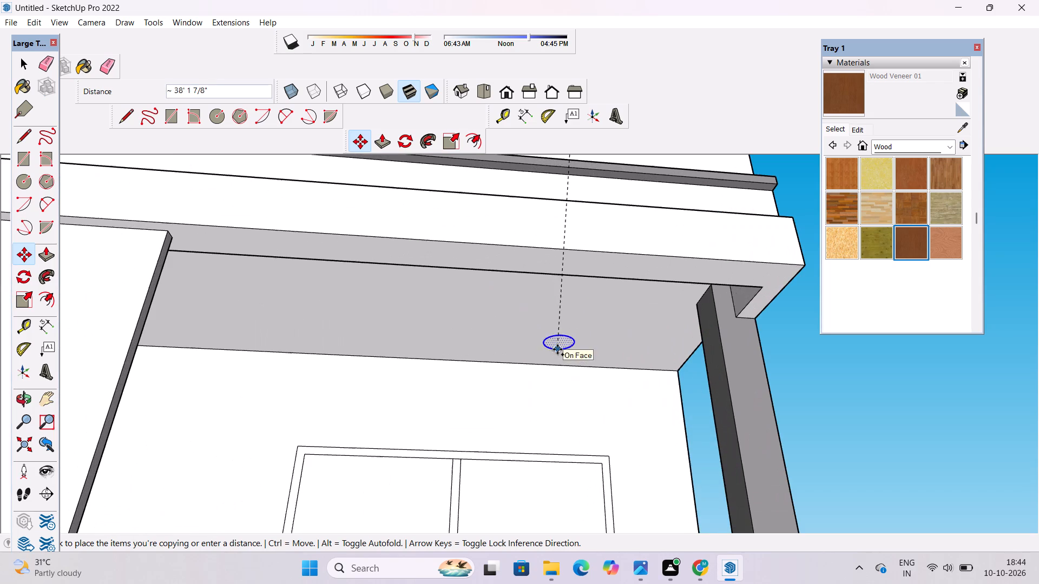
click(571, 328)
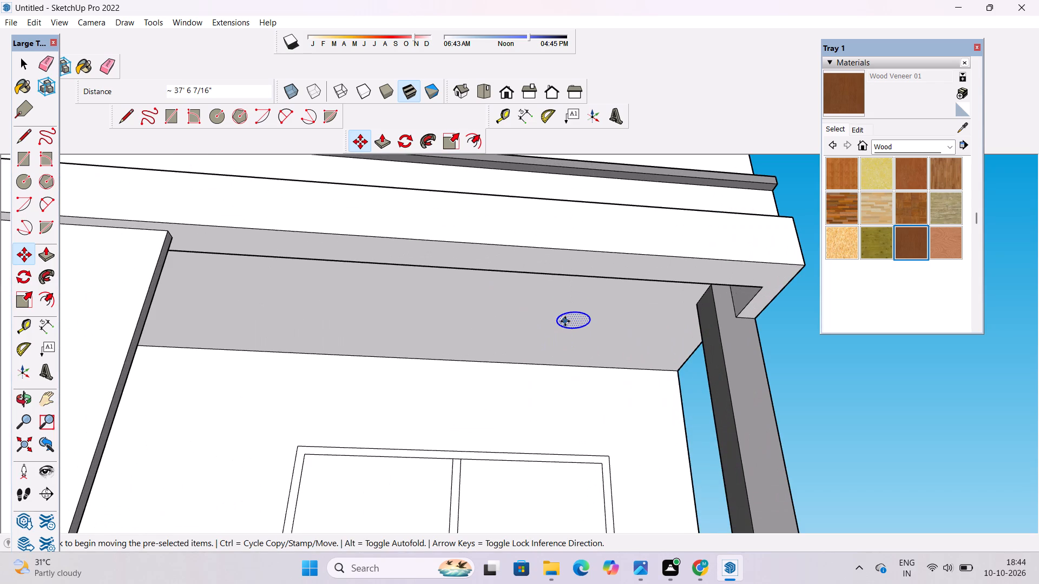
Copy the balcony ceiling circle about 31' 11" along the ceiling towards the tower.
click(560, 321)
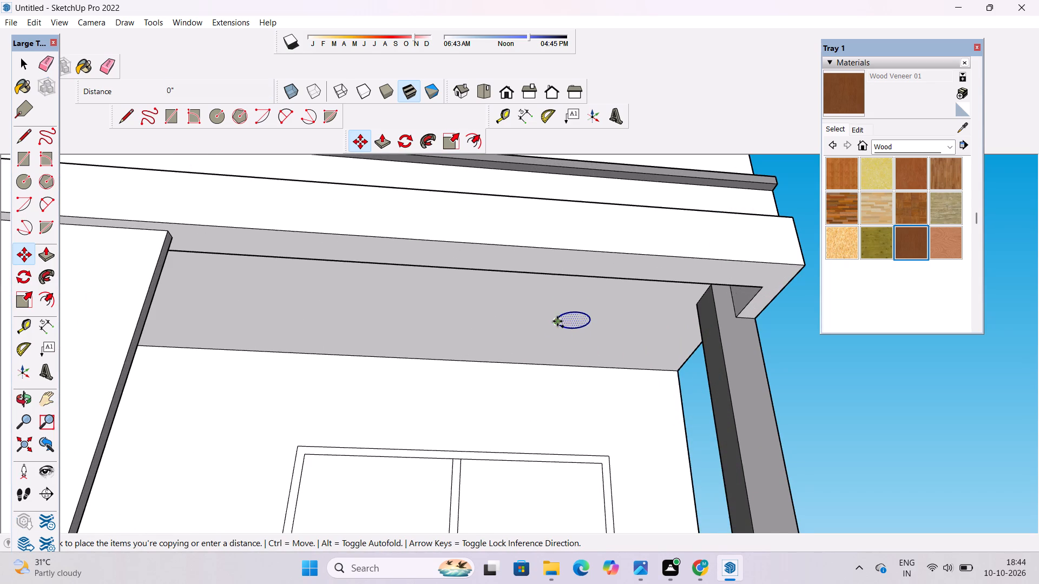
scroll(557, 321, down, 2)
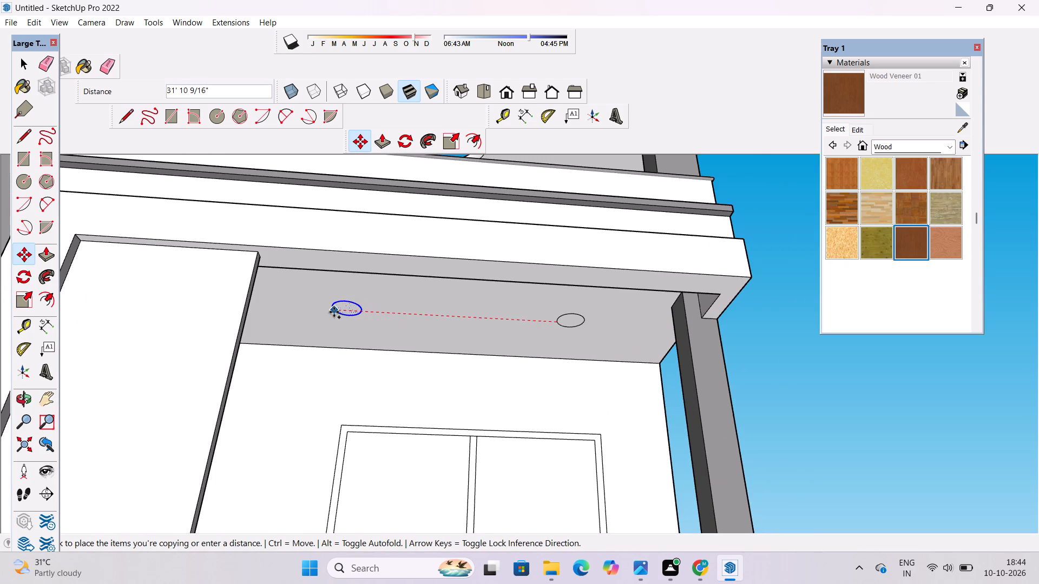
click(334, 312)
scroll(356, 280, down, 10)
key(space)
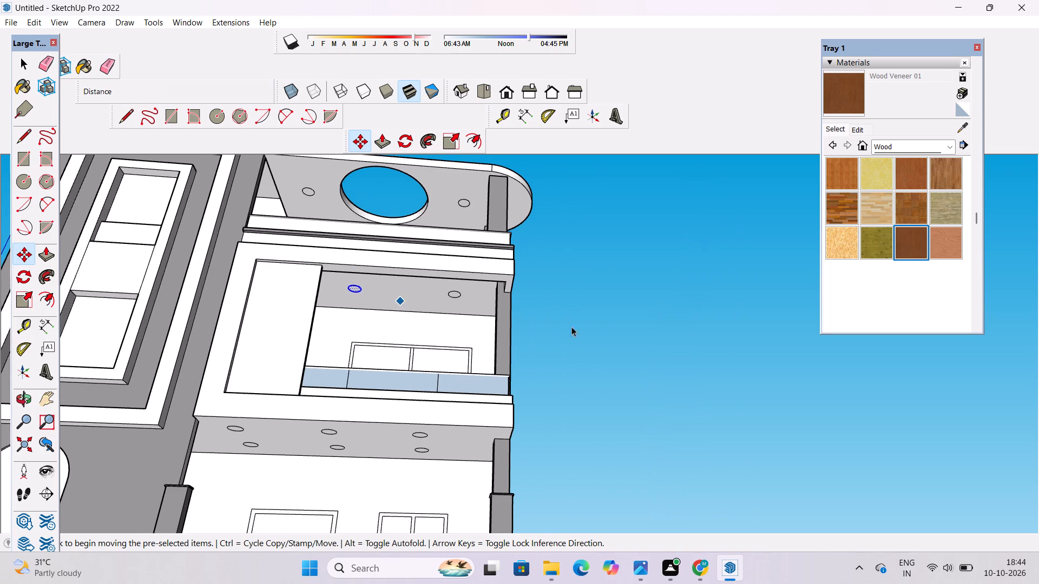
click(614, 326)
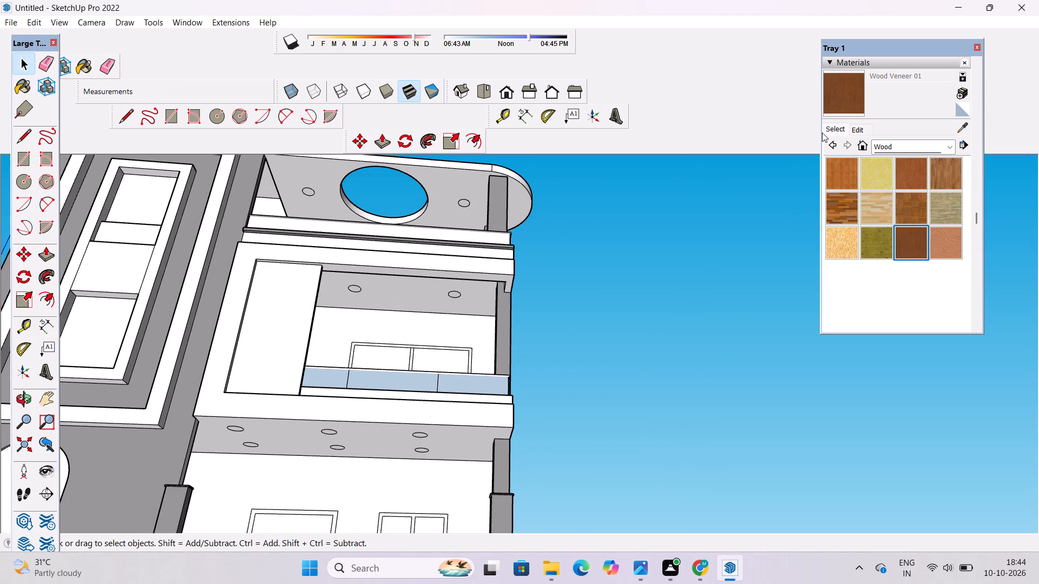
Paint the undersides of the roof canopy, balcony ceiling and ground-floor porch ceiling with Wood Veneer 01, leaving the circles unpainted.
click(844, 101)
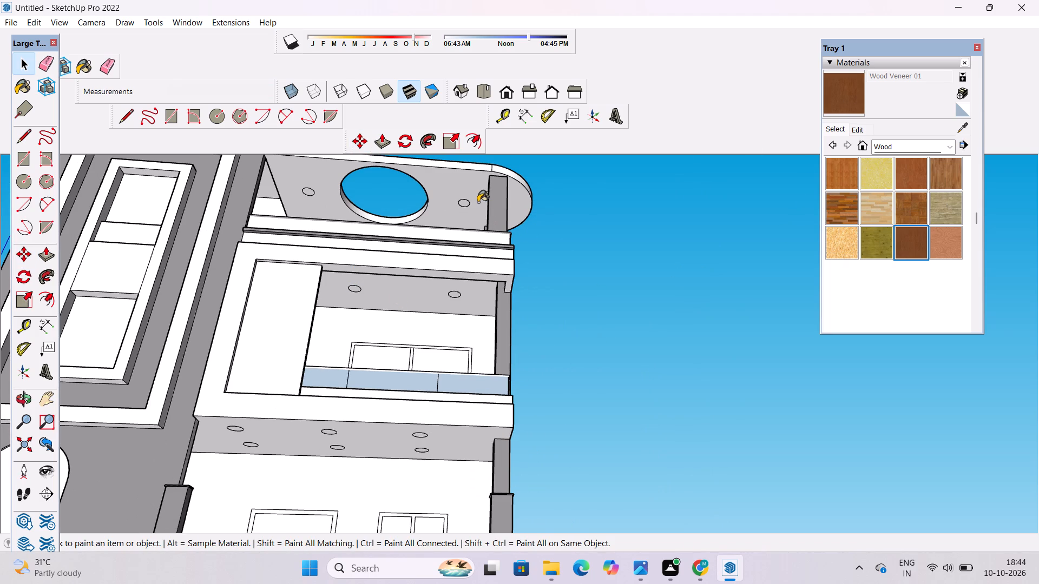
click(478, 202)
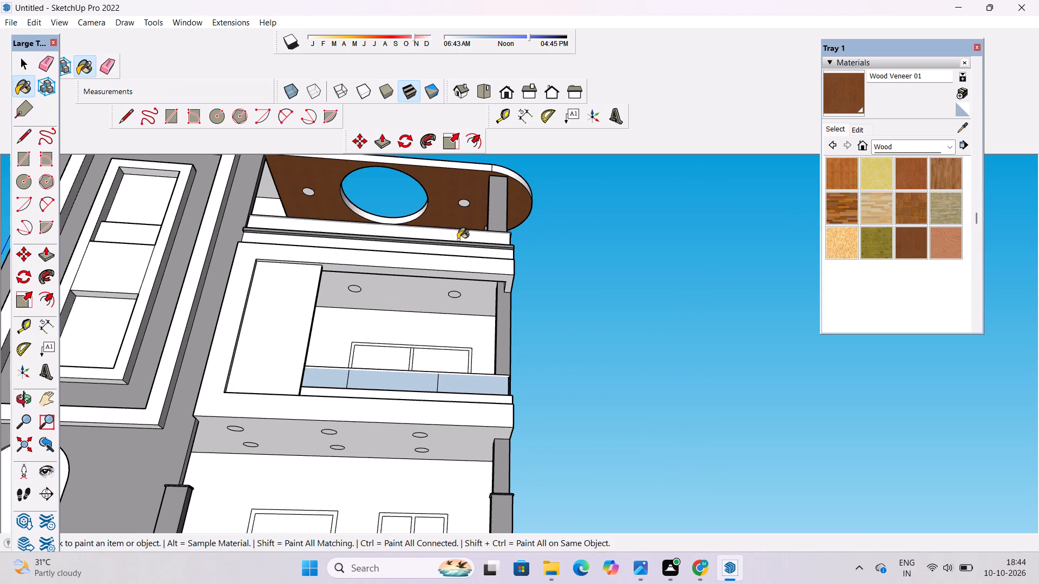
scroll(459, 320, up, 2)
click(409, 295)
scroll(388, 277, down, 10)
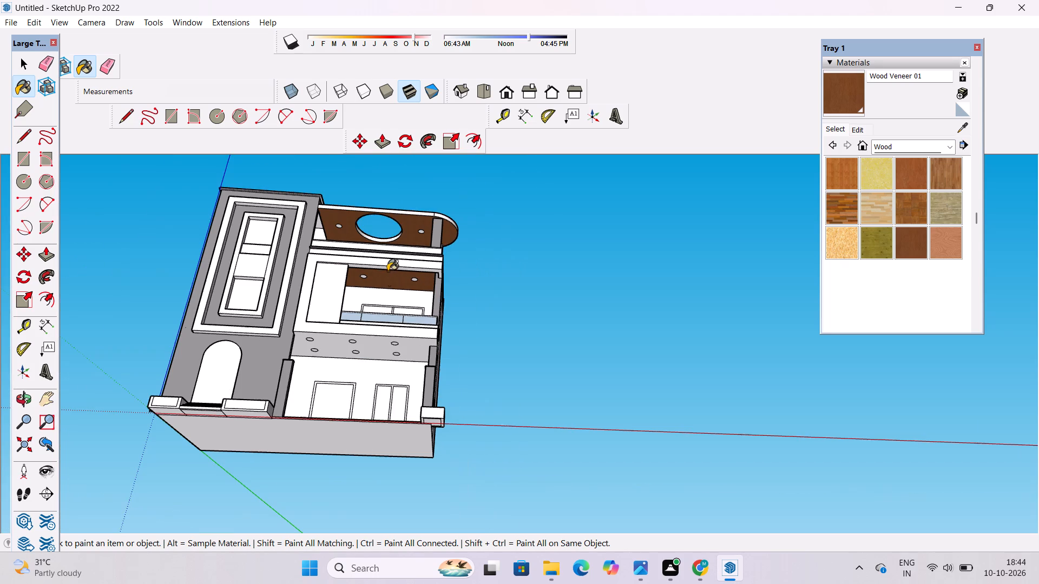
scroll(354, 361, up, 1)
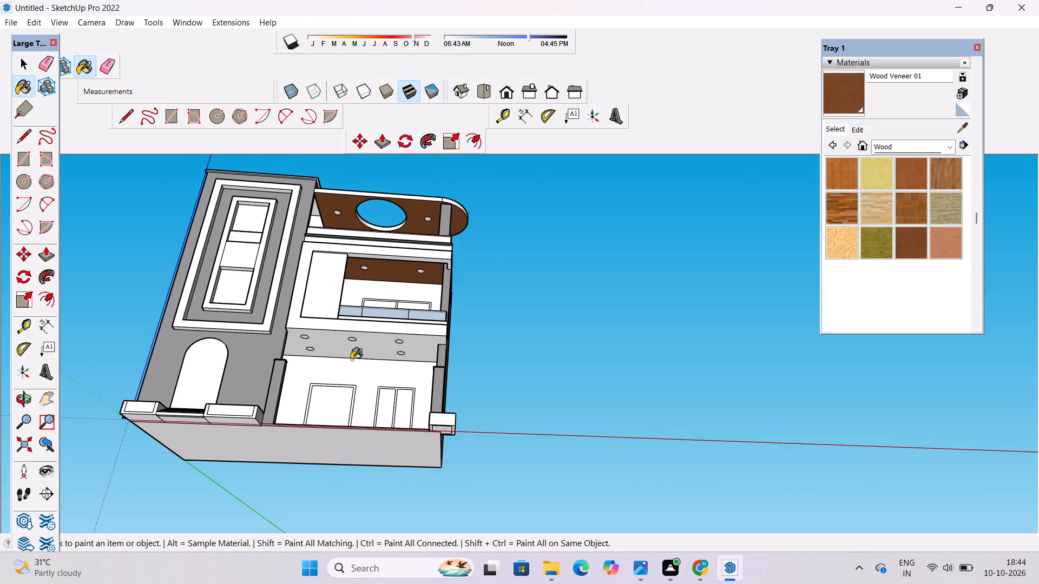
scroll(351, 360, up, 2)
click(370, 331)
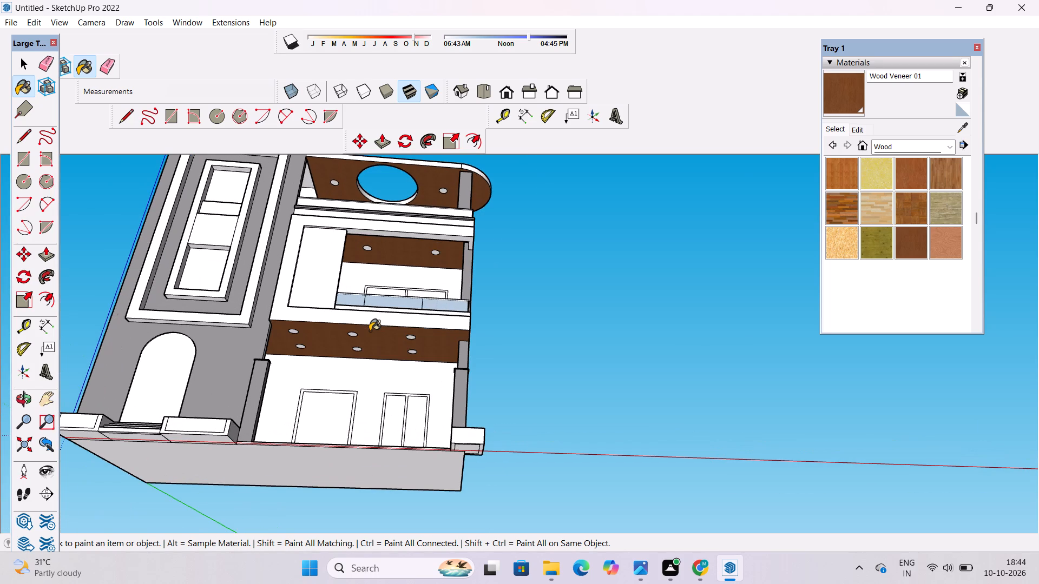
Examine the front elevation from eye level, ending on the ground-floor porch with its door and window.
key(o)
scroll(365, 327, down, 6)
drag(365, 327, 399, 487)
scroll(377, 455, up, 3)
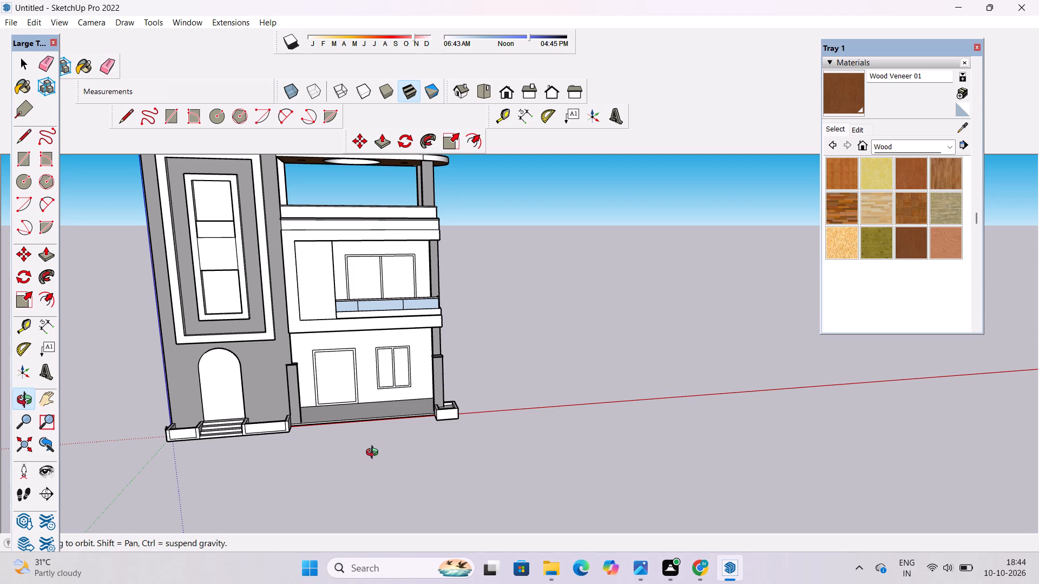
scroll(394, 374, up, 2)
shift+drag(395, 377, 416, 434)
drag(415, 437, 331, 414)
scroll(331, 414, up, 3)
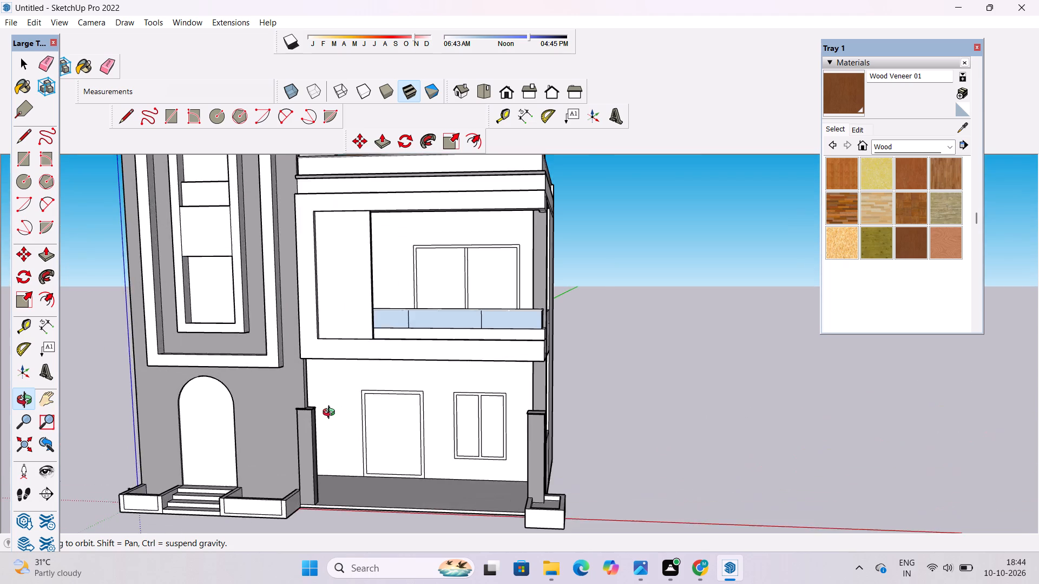
scroll(331, 414, up, 2)
shift+drag(440, 393, 391, 405)
drag(386, 433, 353, 422)
drag(358, 424, 410, 428)
shift+drag(412, 439, 386, 392)
drag(383, 392, 210, 458)
scroll(342, 373, up, 3)
shift+drag(348, 364, 364, 439)
drag(365, 437, 477, 406)
shift+drag(474, 403, 383, 426)
drag(382, 426, 276, 439)
shift+drag(279, 430, 288, 447)
drag(318, 441, 392, 393)
shift+drag(405, 406, 397, 369)
drag(379, 380, 409, 377)
shift+drag(409, 378, 409, 366)
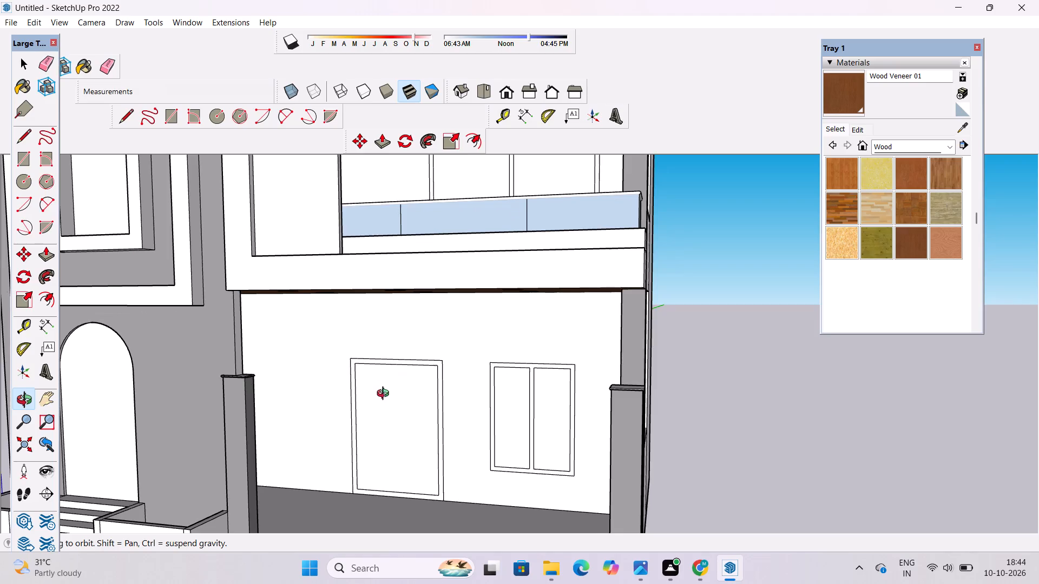
drag(385, 395, 423, 377)
drag(423, 377, 424, 363)
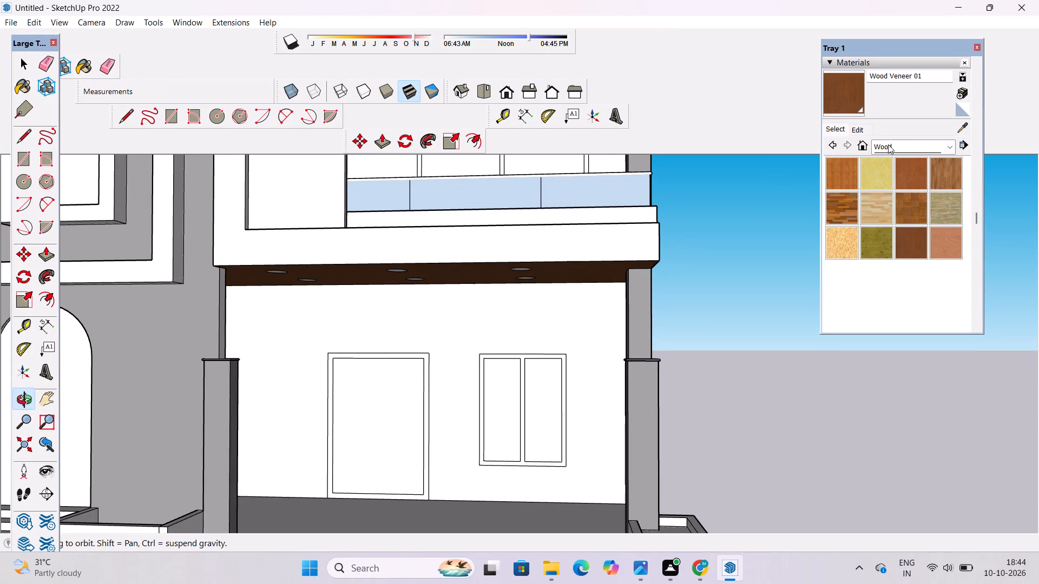
Paint the ground-floor door and window frames with 0136_Charcoal from the Colors-Named collection.
click(888, 145)
click(902, 203)
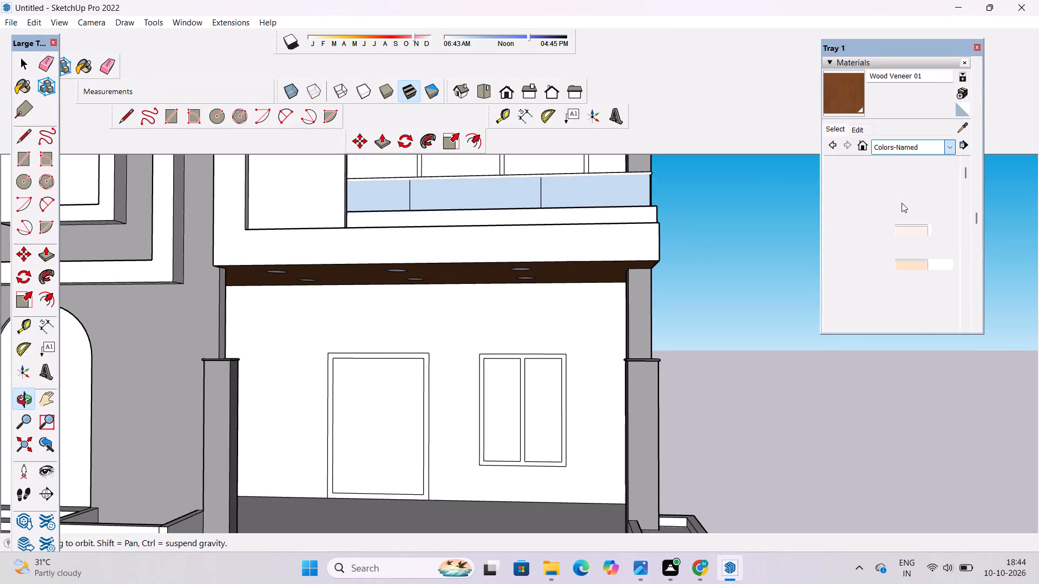
scroll(902, 210, down, 12)
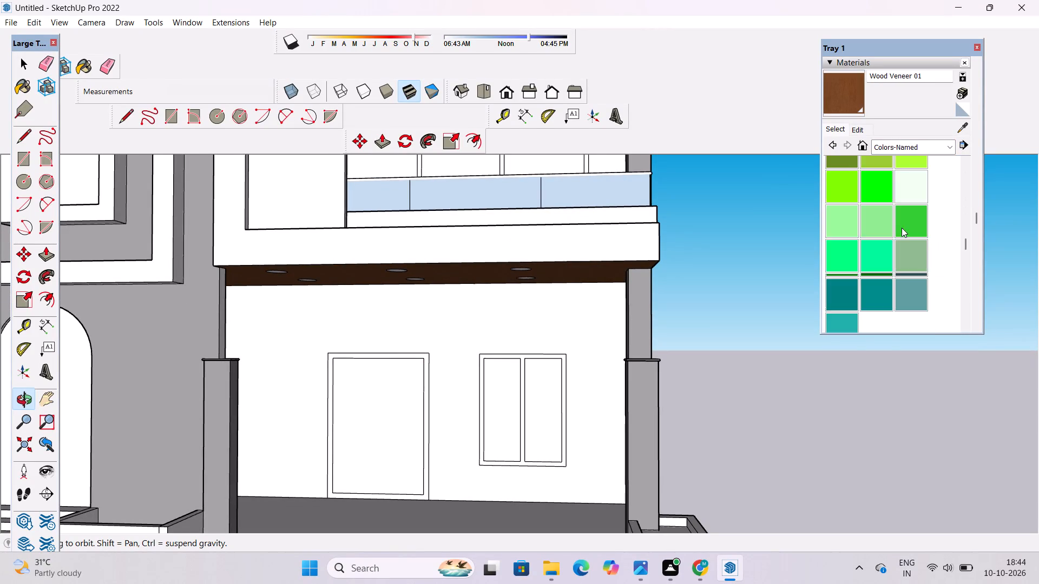
scroll(902, 228, down, 11)
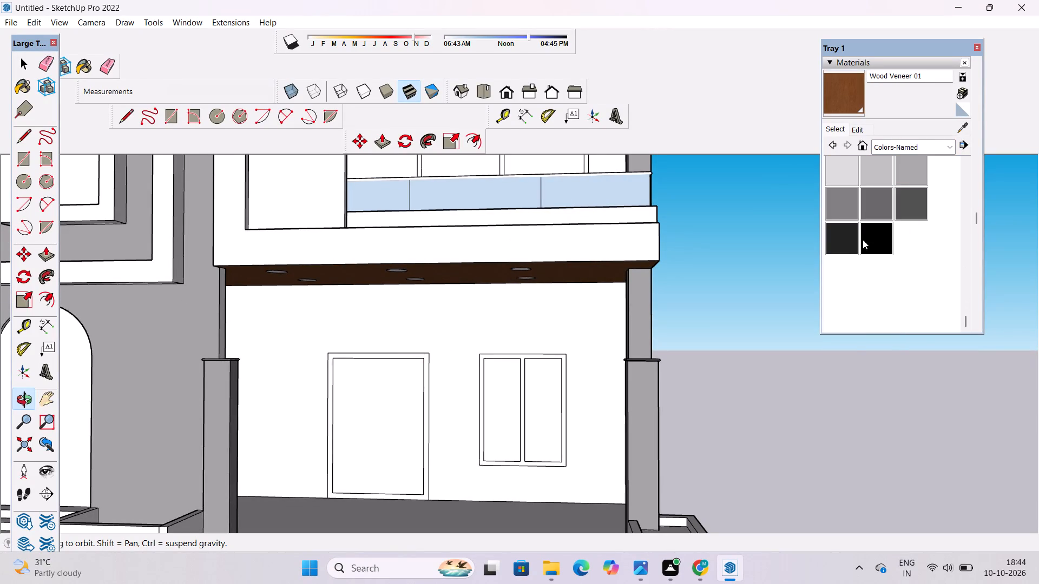
click(844, 243)
scroll(494, 389, up, 5)
scroll(378, 377, up, 4)
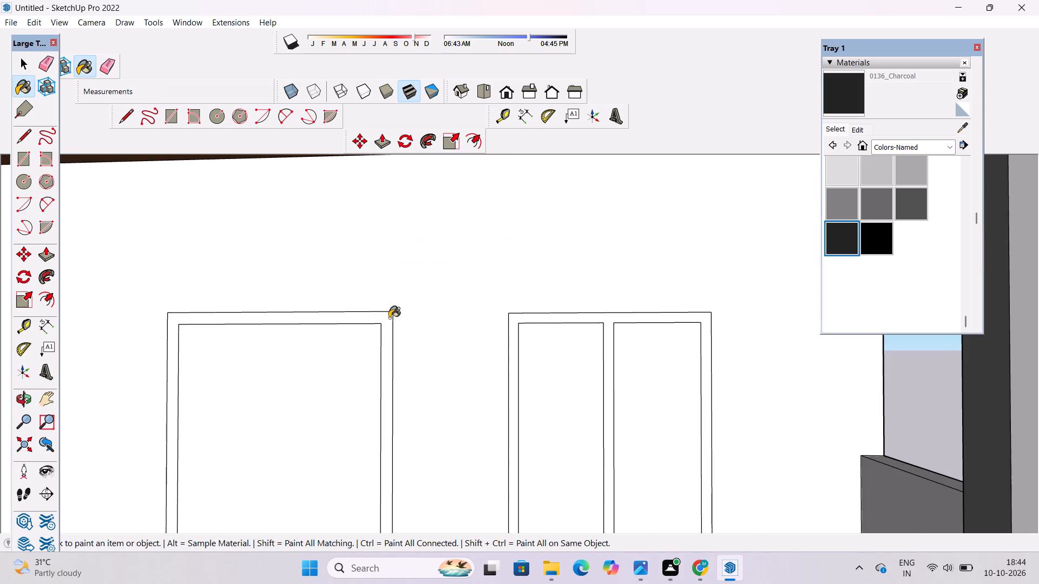
click(392, 315)
click(639, 315)
Paint the outer frame and centre mullion of the first-floor balcony window with 0136_Charcoal.
scroll(457, 392, down, 4)
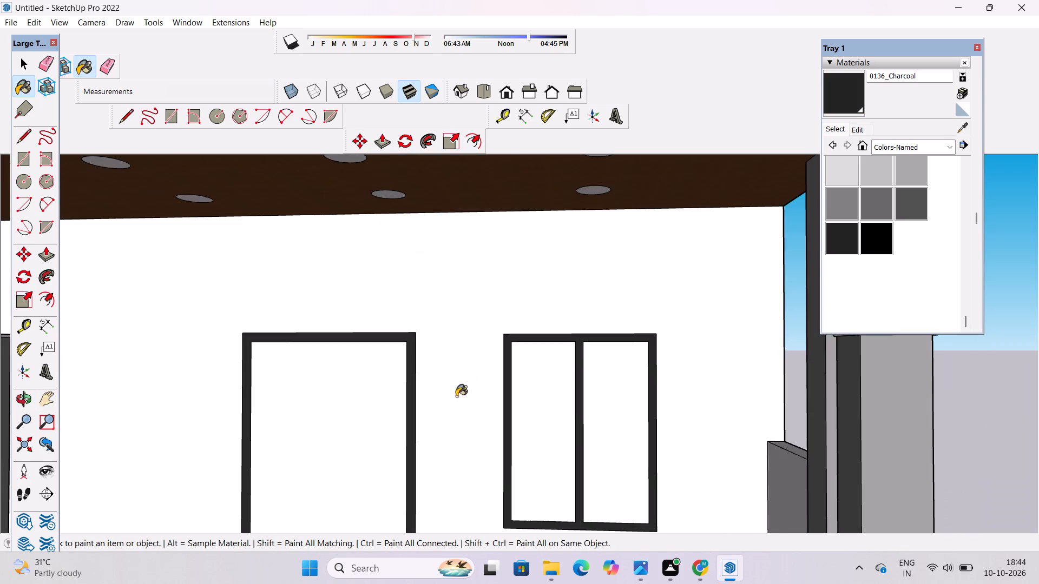
scroll(456, 396, down, 1)
scroll(435, 436, down, 13)
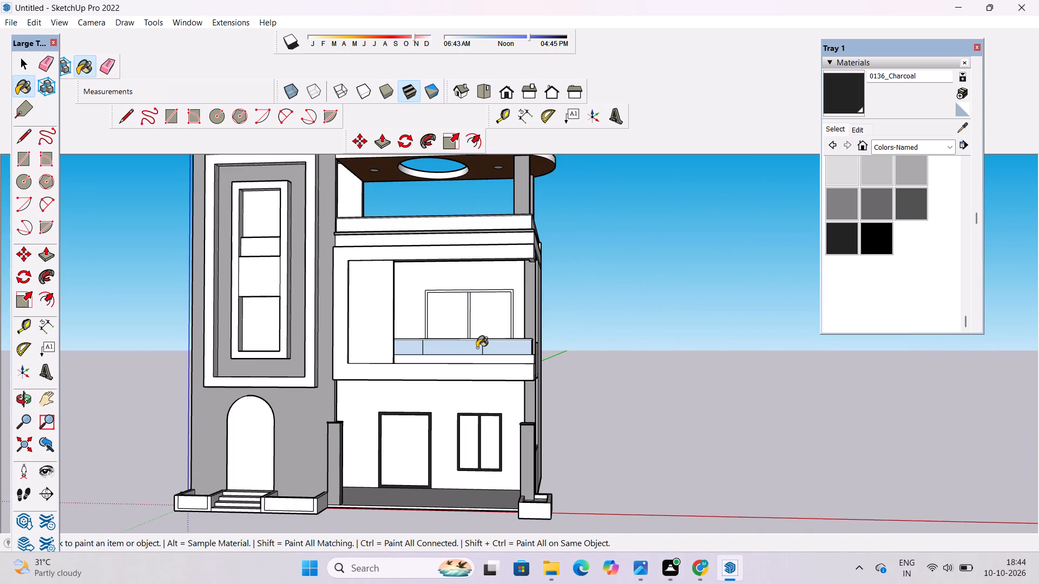
scroll(475, 304, up, 17)
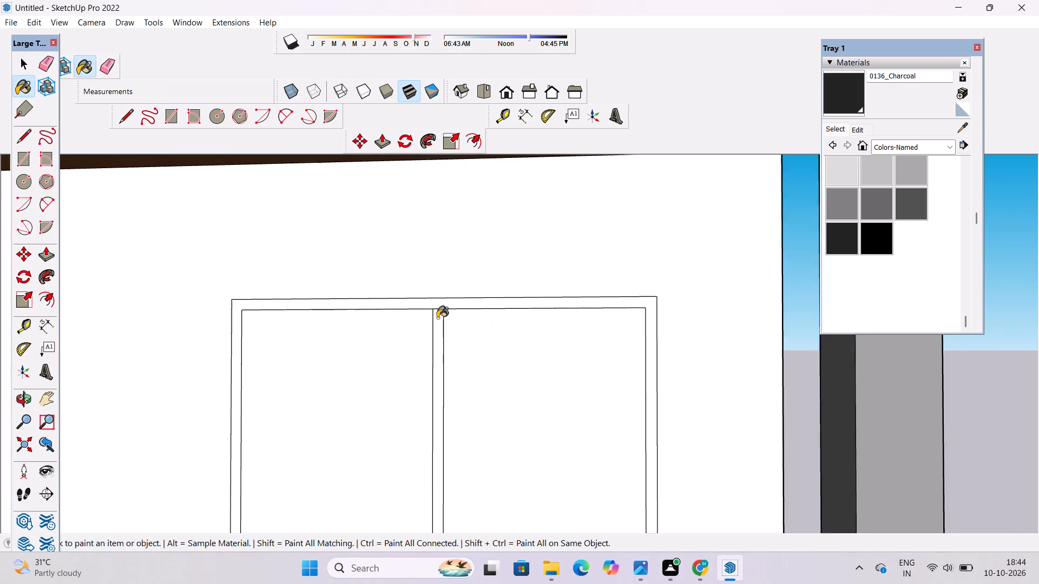
scroll(437, 318, up, 1)
click(447, 301)
click(438, 322)
scroll(456, 264, down, 4)
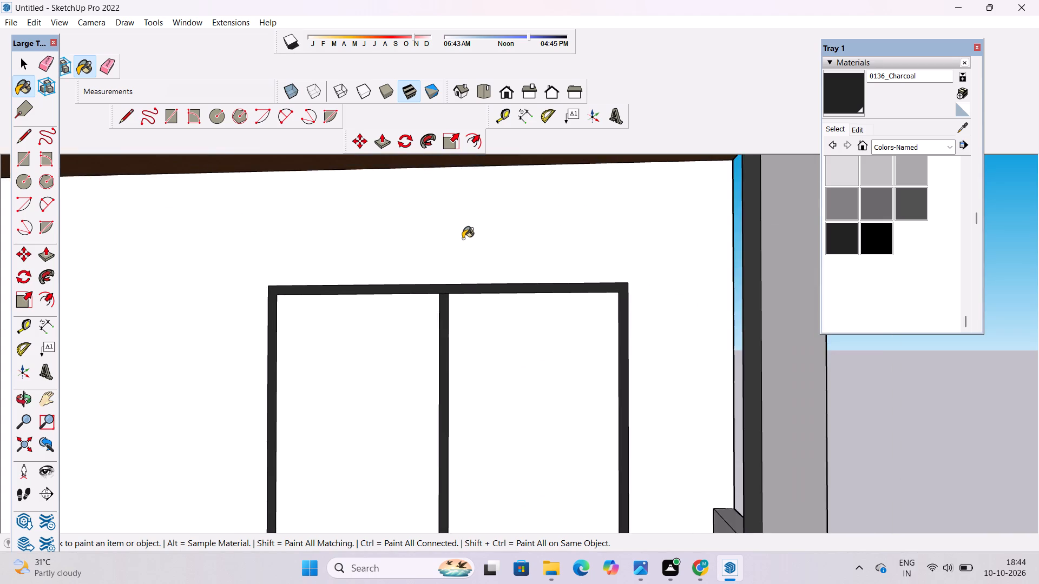
Paint the arched entrance door panel at the base of the tower with 0043_SaddleBrown from Colors-Named.
scroll(463, 238, down, 12)
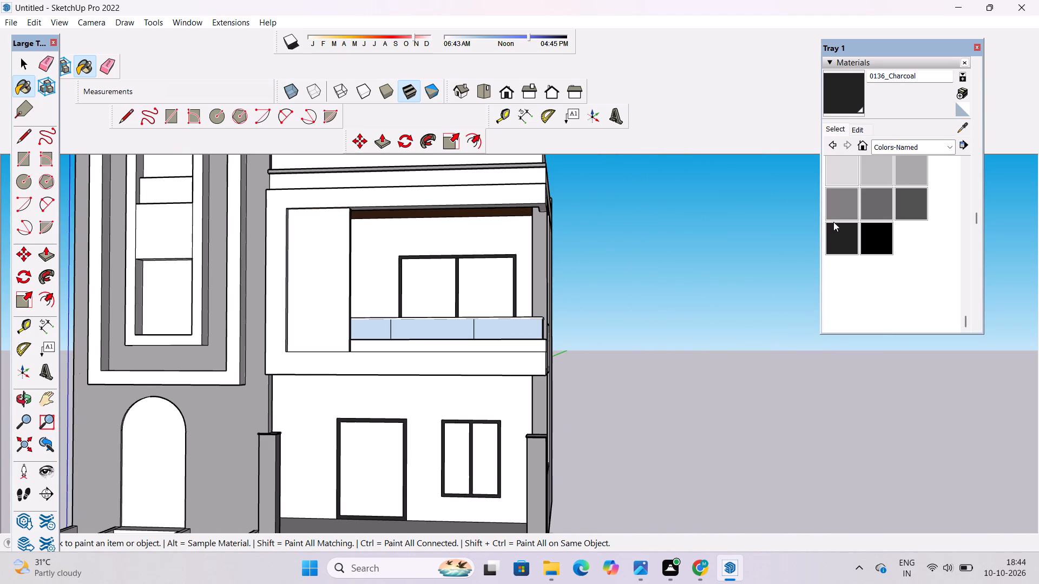
scroll(875, 201, up, 2)
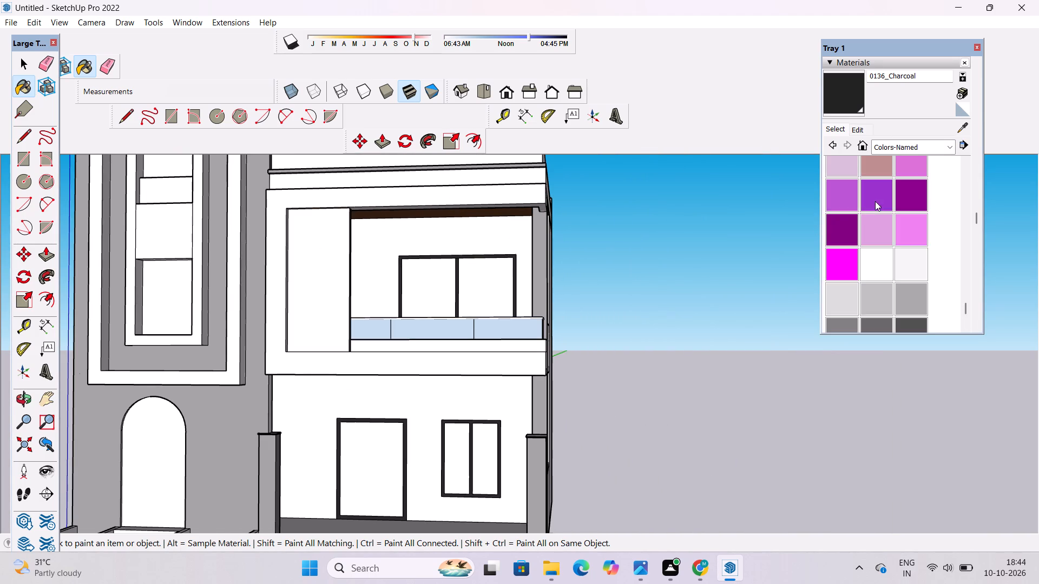
scroll(875, 201, up, 5)
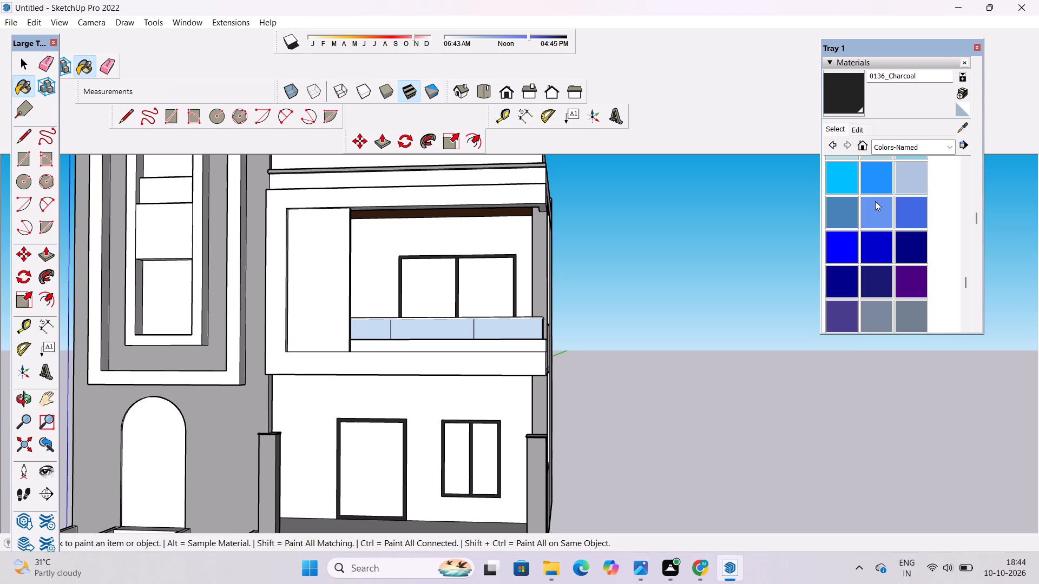
scroll(875, 201, up, 5)
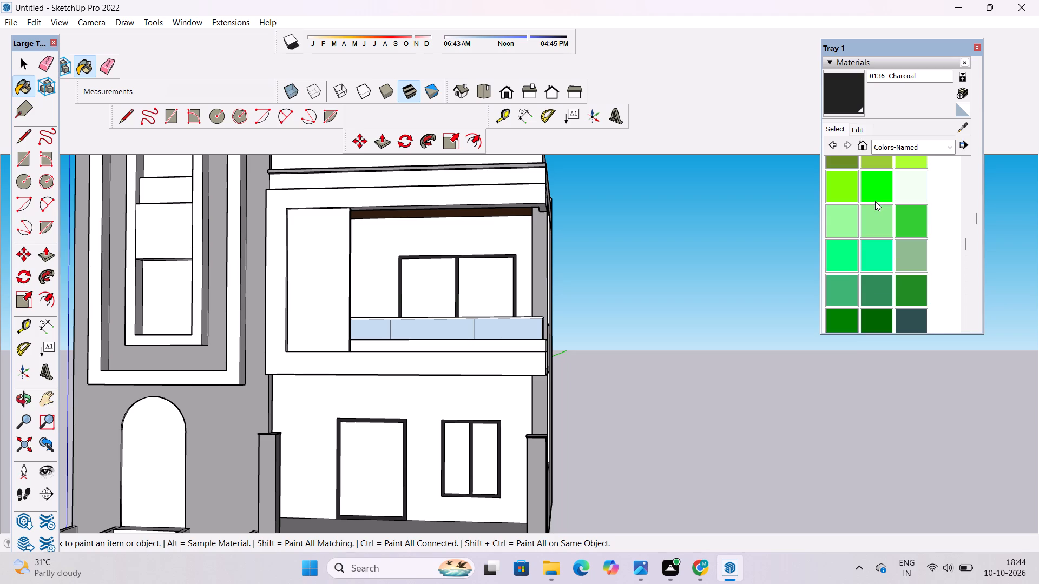
scroll(875, 201, up, 6)
scroll(885, 209, down, 1)
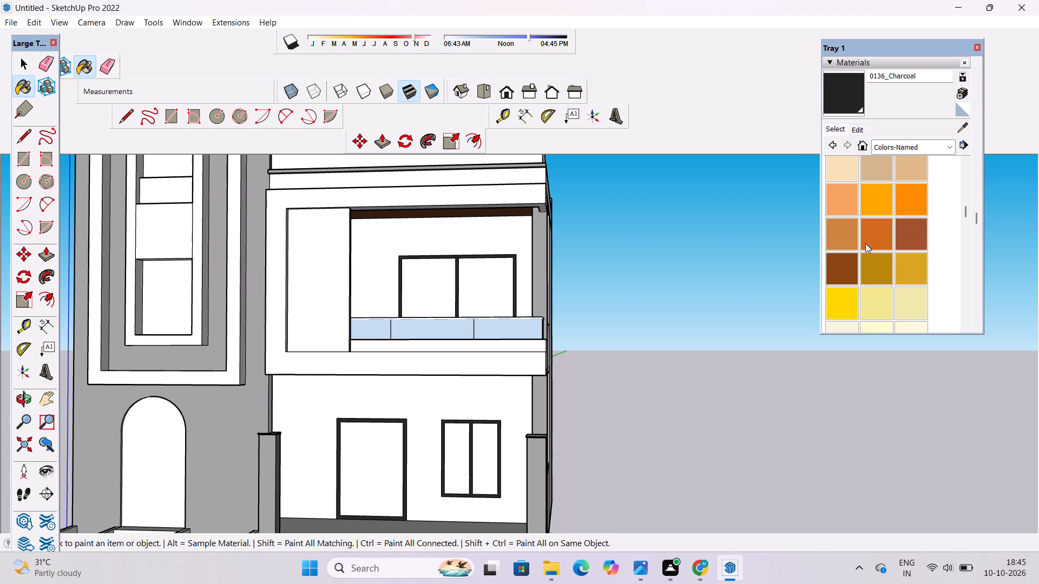
click(845, 266)
scroll(919, 206, down, 3)
click(161, 454)
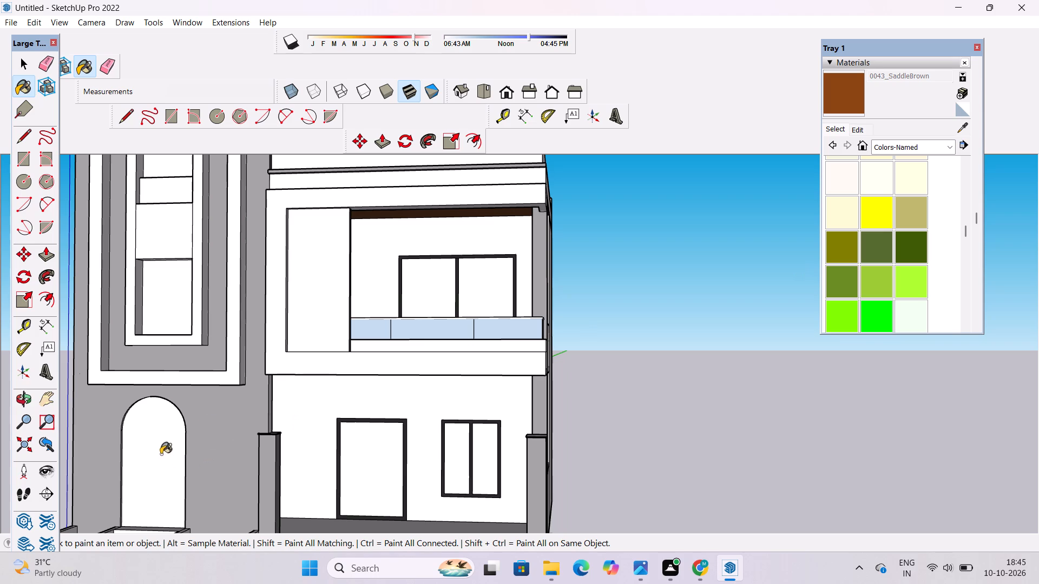
Darken the 0043_SaddleBrown material to a deep brown by lowering its brightness.
click(864, 133)
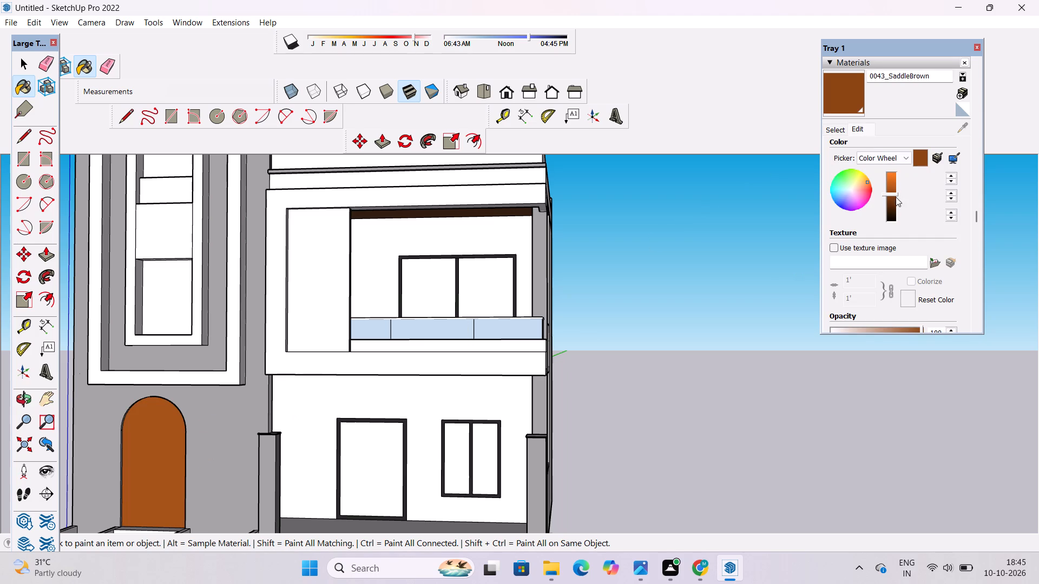
click(889, 201)
click(889, 205)
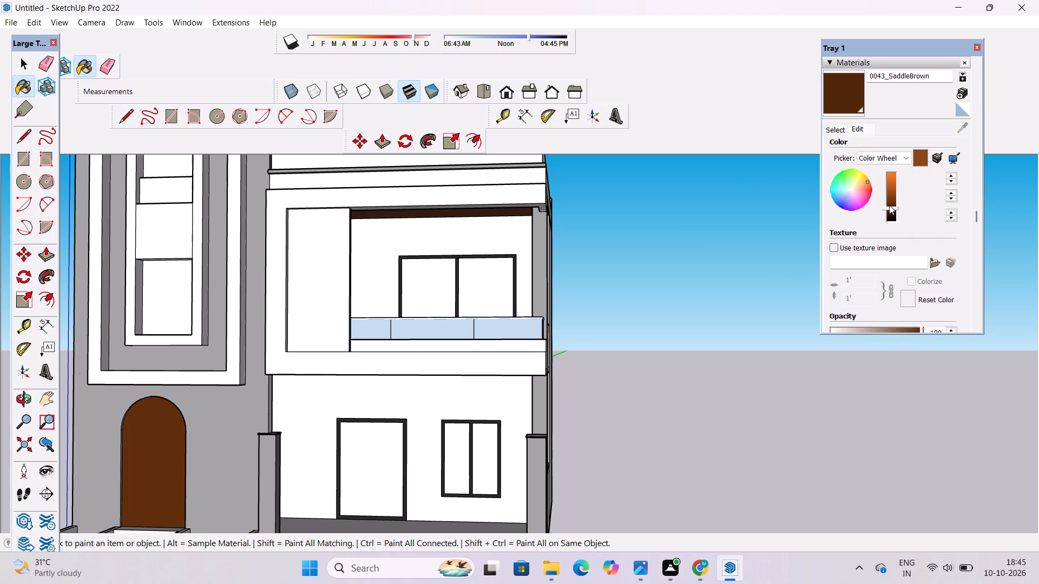
Examine the whole front elevation from several angles, ending on a nearly straight-on view.
scroll(343, 323, down, 6)
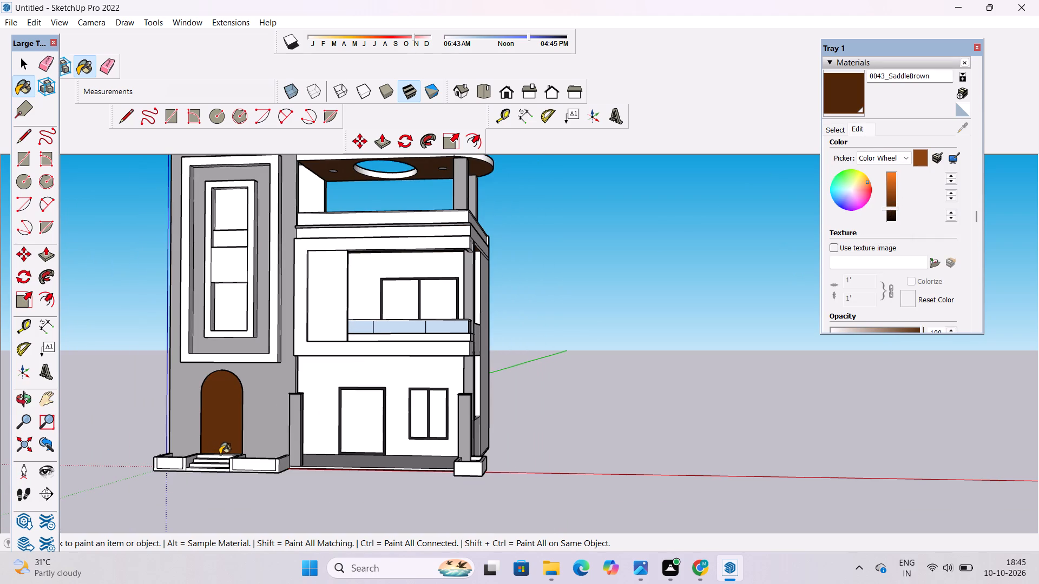
key(o)
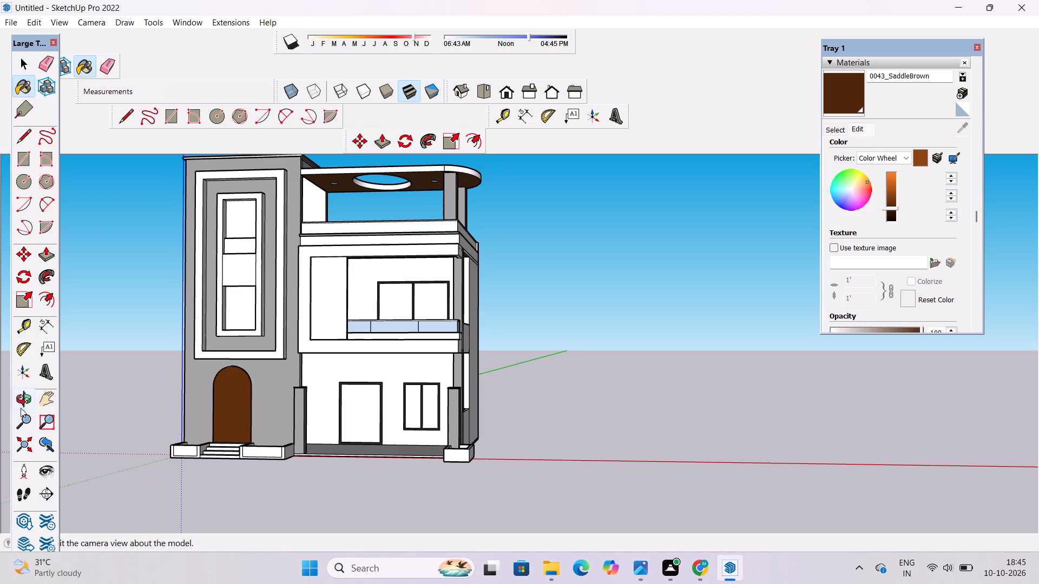
click(21, 400)
drag(402, 344, 386, 383)
drag(300, 390, 383, 396)
drag(384, 401, 470, 370)
shift+drag(356, 380, 514, 382)
drag(510, 388, 470, 399)
shift+drag(479, 377, 464, 399)
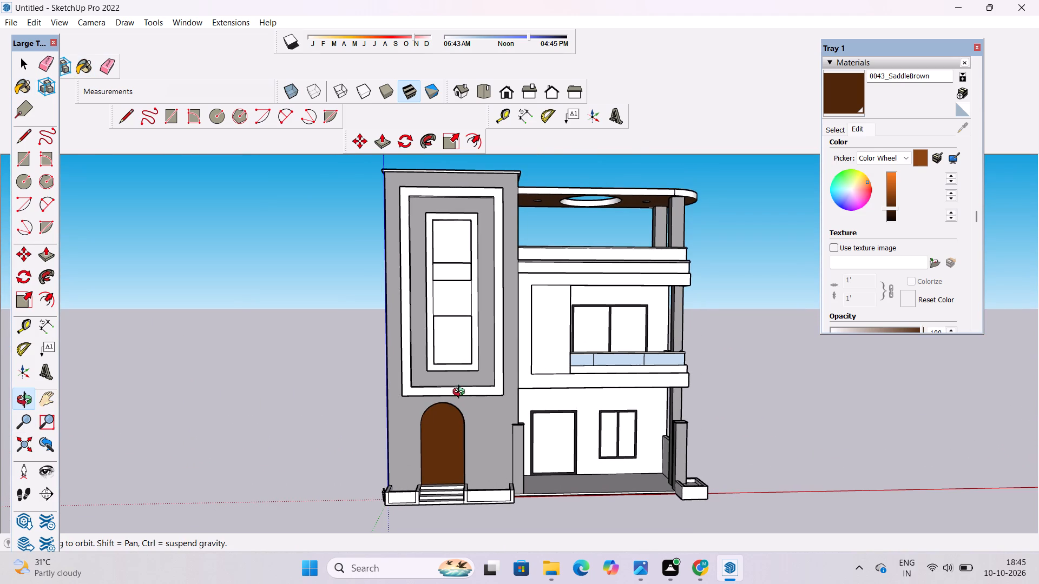
shift+drag(476, 358, 455, 382)
drag(452, 383, 453, 361)
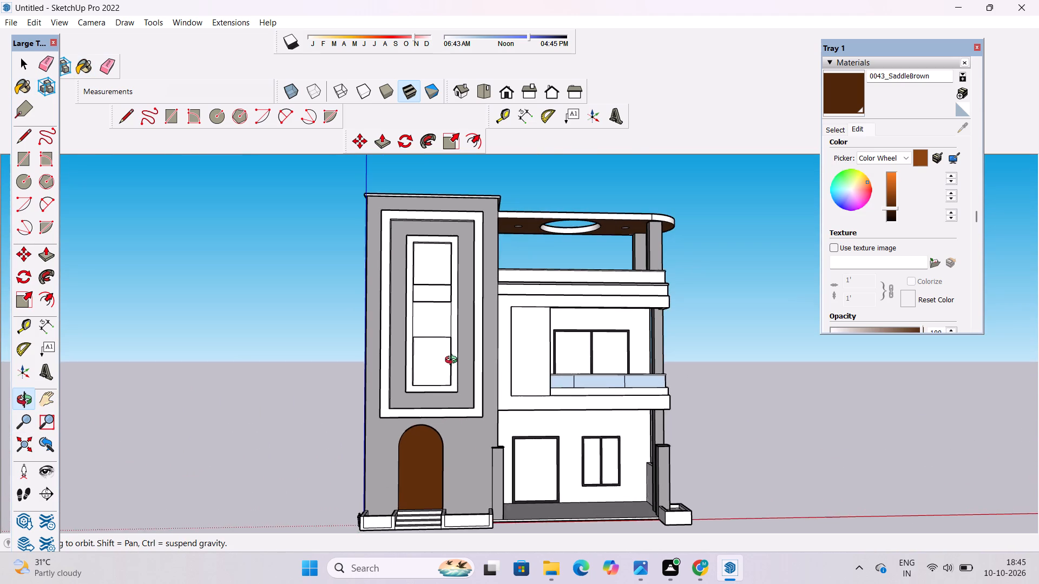
drag(453, 361, 445, 366)
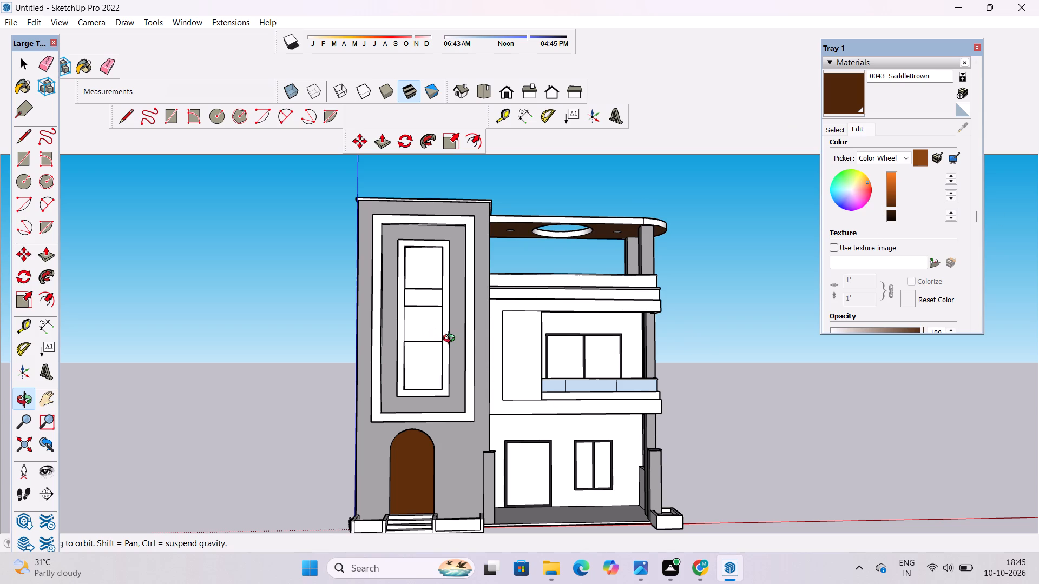
shift+drag(543, 394, 523, 365)
drag(523, 365, 518, 373)
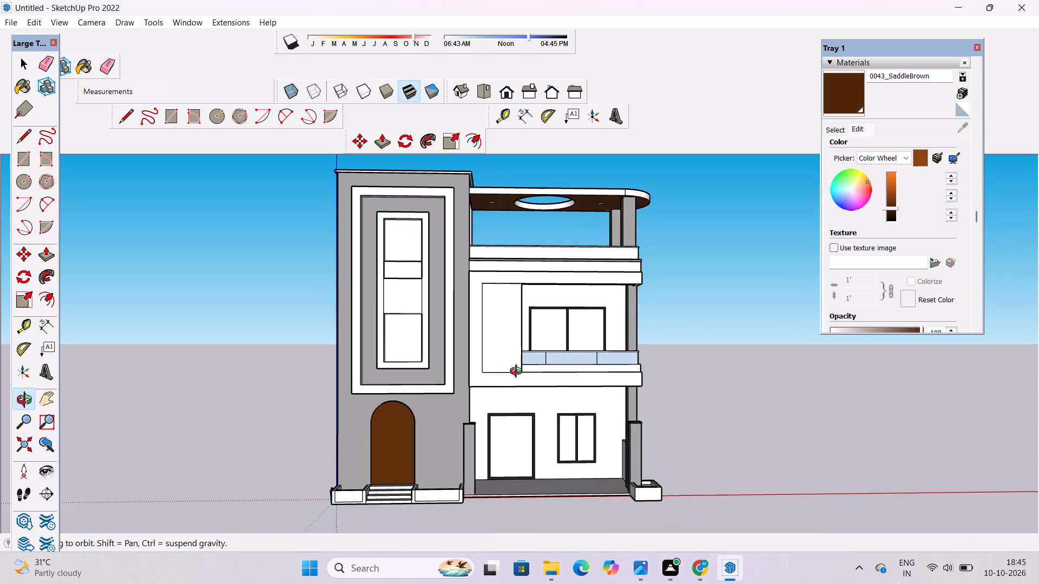
shift+drag(518, 374, 498, 387)
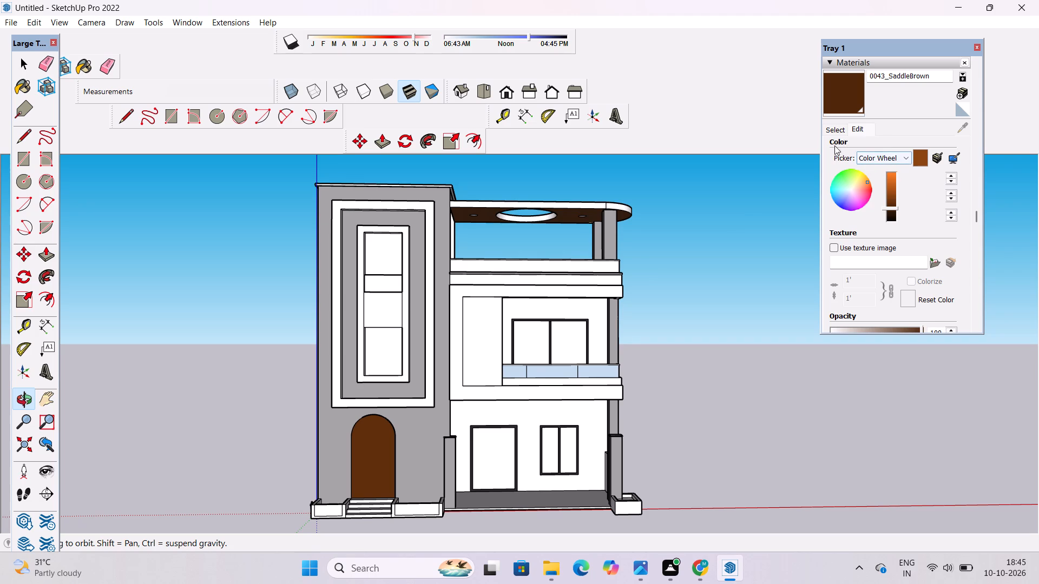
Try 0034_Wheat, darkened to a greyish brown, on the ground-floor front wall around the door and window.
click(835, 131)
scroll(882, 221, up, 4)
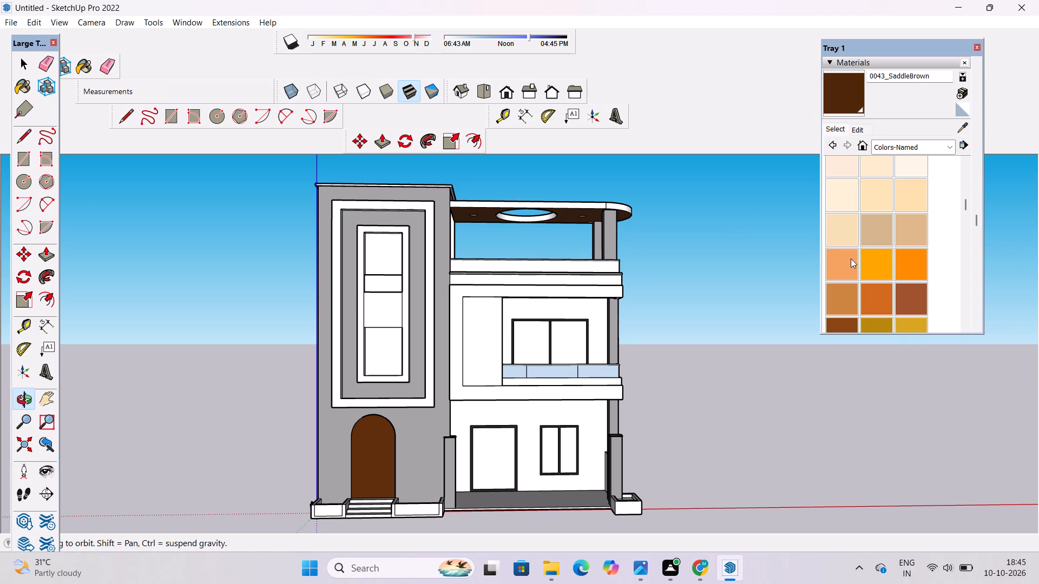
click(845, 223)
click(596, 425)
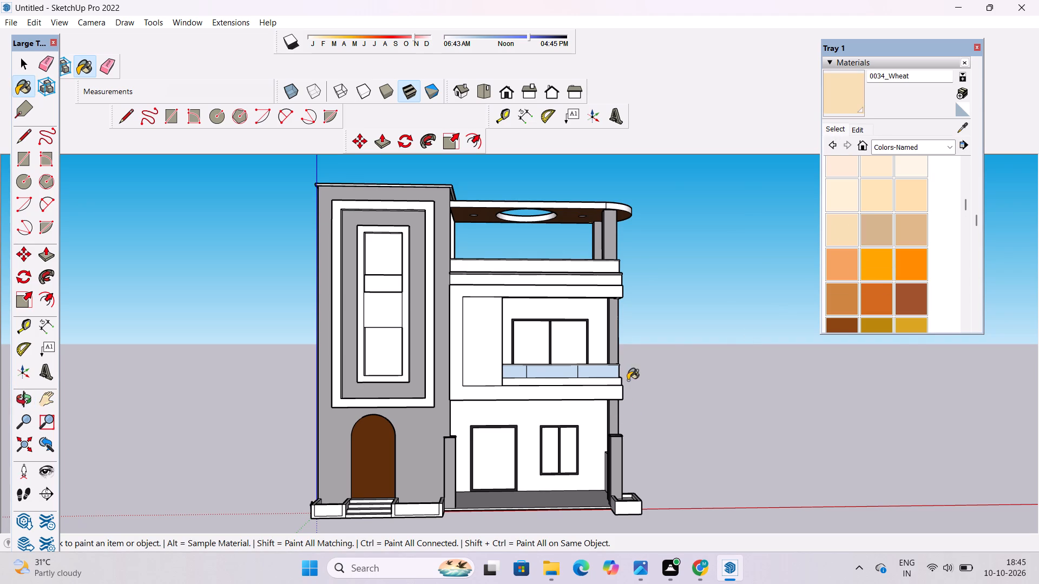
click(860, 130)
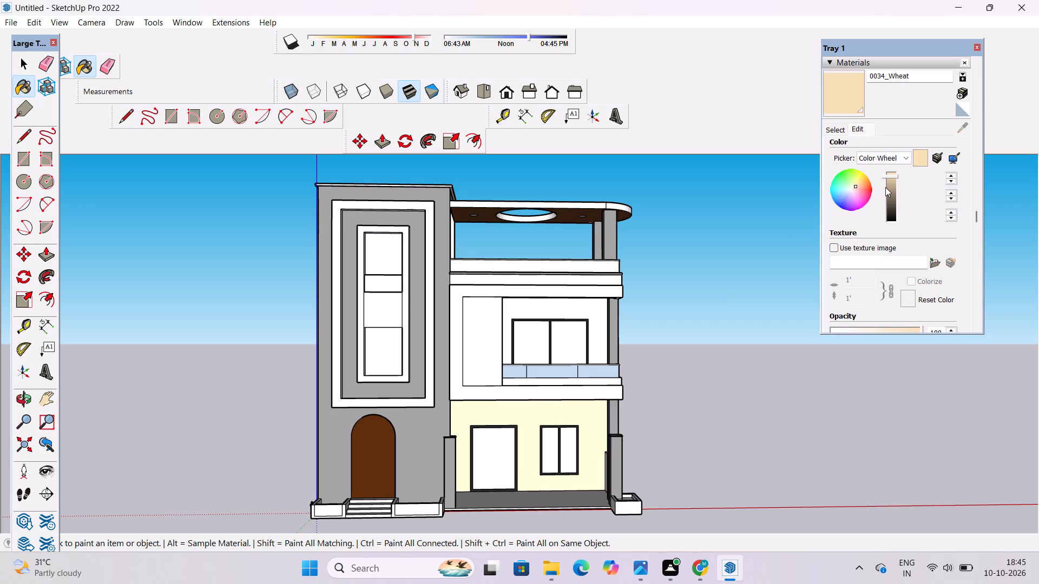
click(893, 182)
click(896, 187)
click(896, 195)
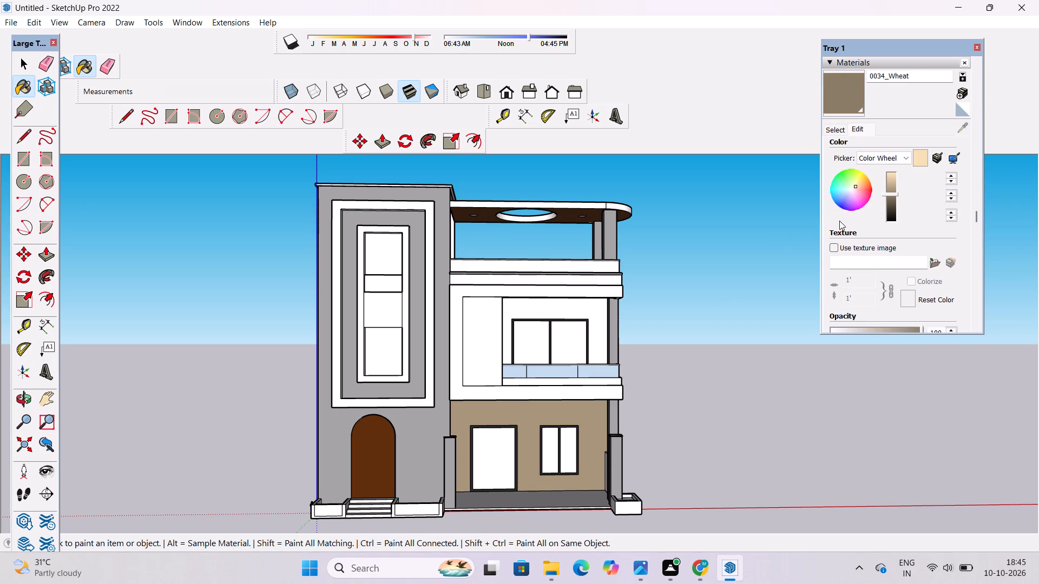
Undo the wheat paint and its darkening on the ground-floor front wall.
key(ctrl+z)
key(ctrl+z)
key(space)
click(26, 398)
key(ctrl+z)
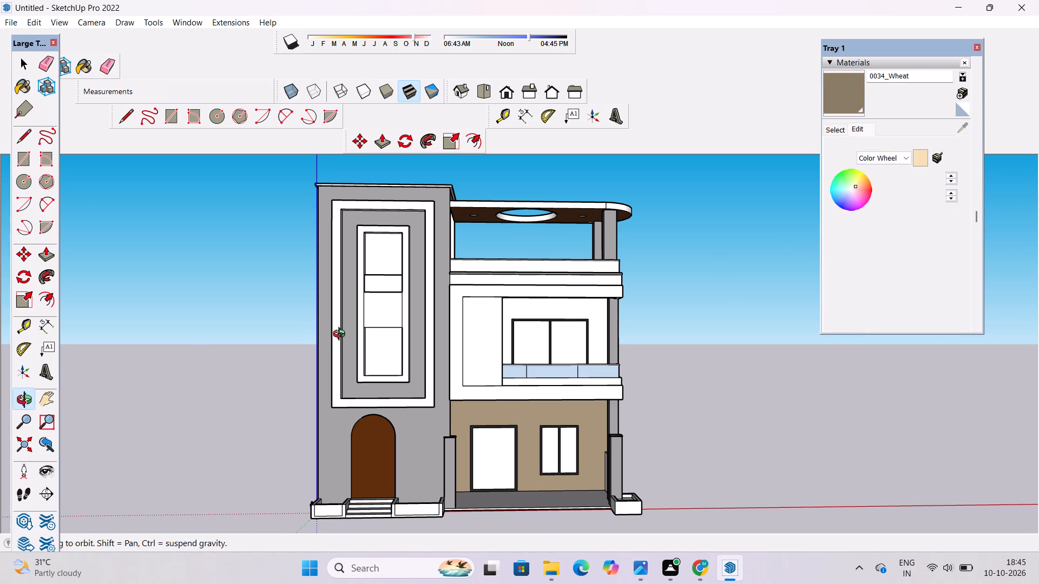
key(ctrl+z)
Paint the ground-floor front wall with 0037_SandyBrown and lower the material's brightness to a medium brown.
click(836, 128)
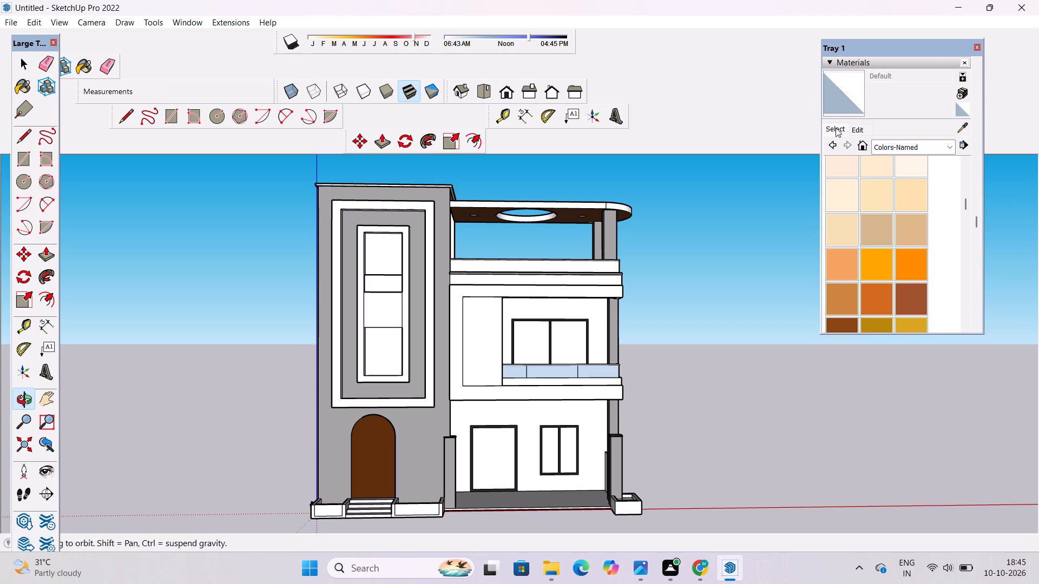
click(844, 267)
click(583, 423)
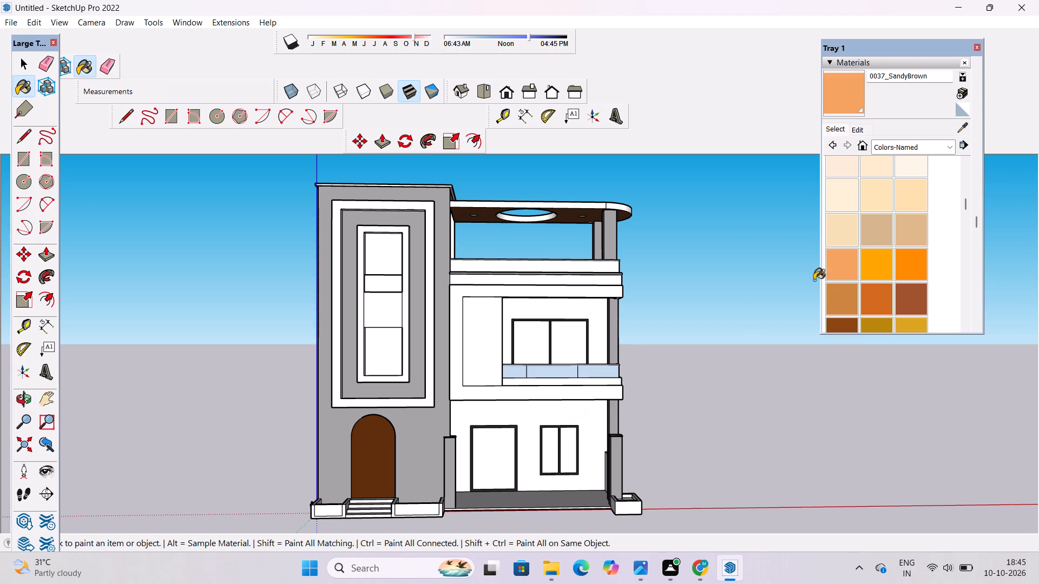
click(864, 128)
click(889, 183)
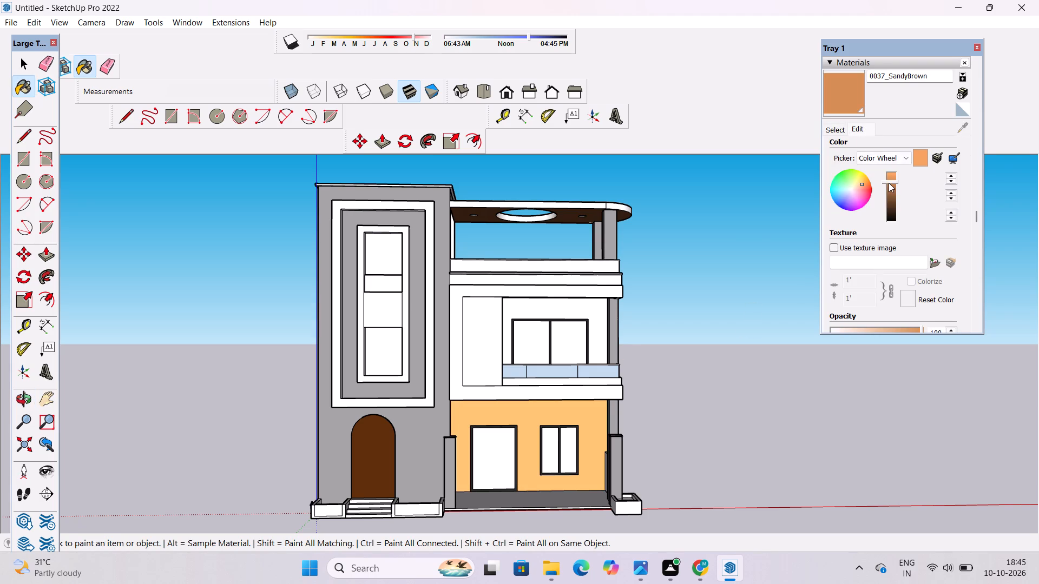
click(891, 189)
click(889, 196)
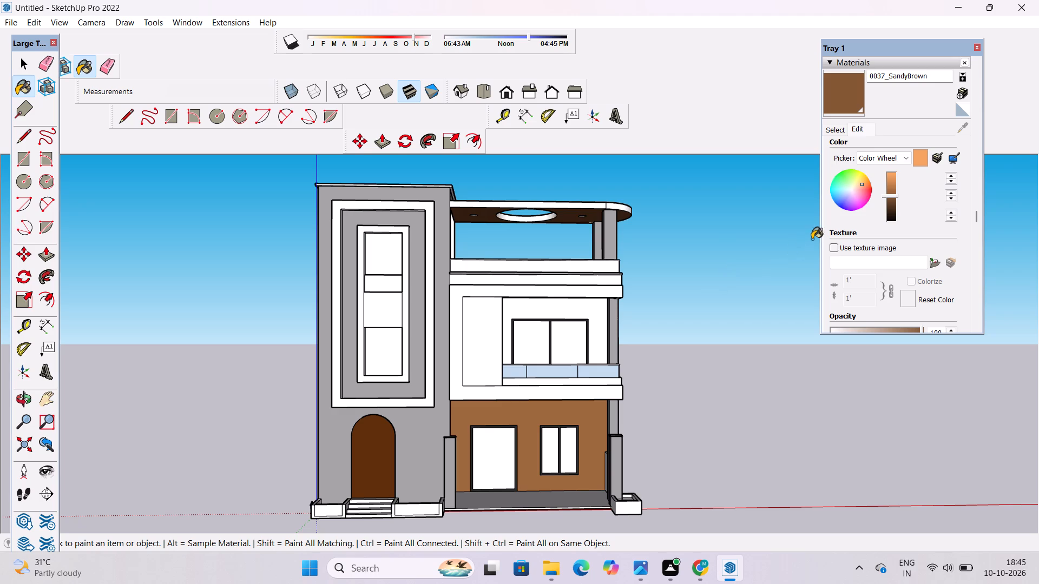
scroll(839, 235, up, 1)
scroll(889, 192, up, 4)
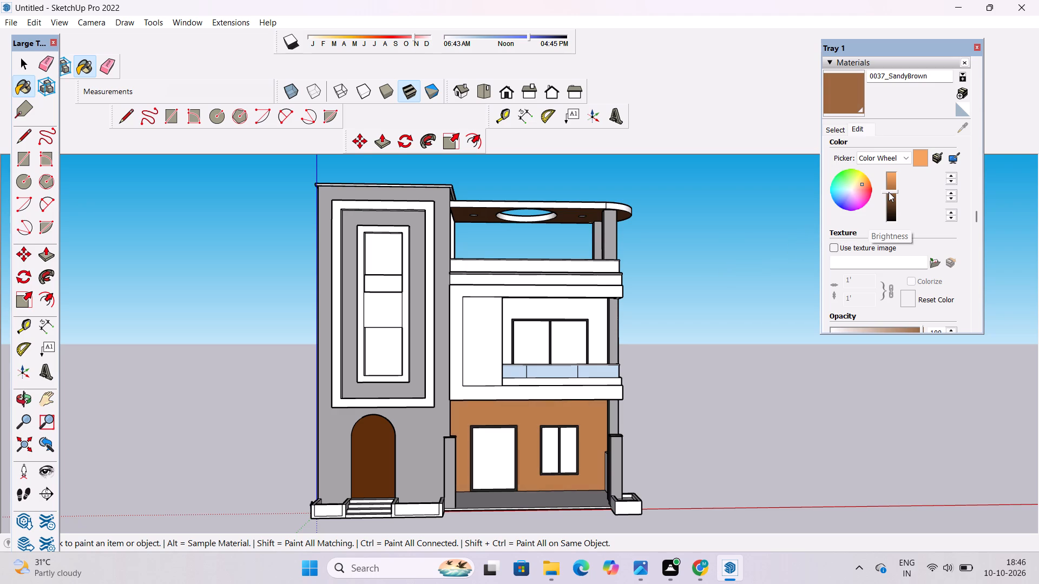
scroll(889, 192, up, 1)
Paint the ground-floor porch's end wall and the adjoining inner side wall with the darkened 0037_SandyBrown.
key(o)
click(23, 397)
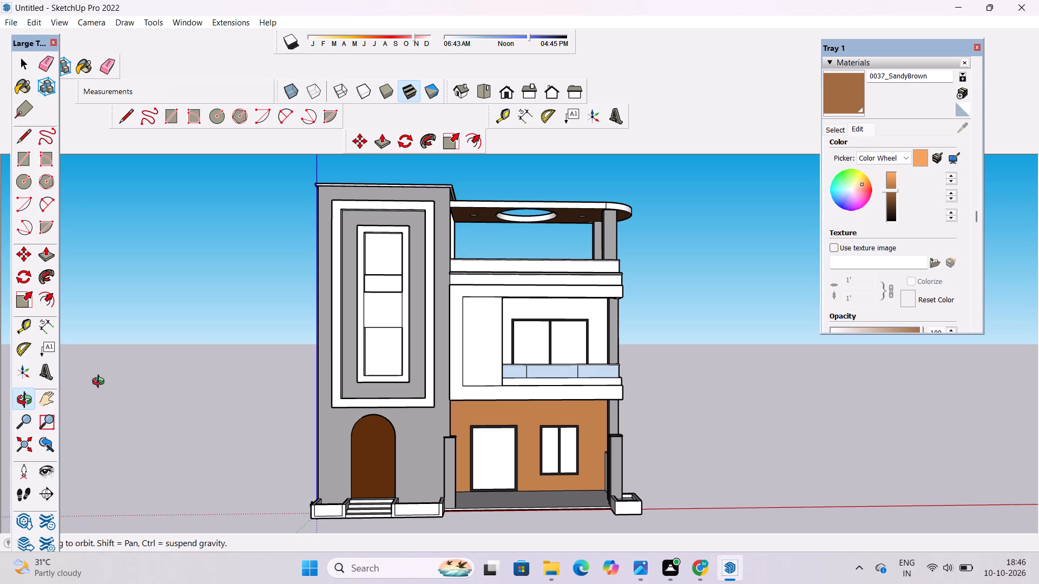
drag(493, 270, 481, 325)
scroll(487, 342, up, 4)
shift+drag(565, 354, 485, 353)
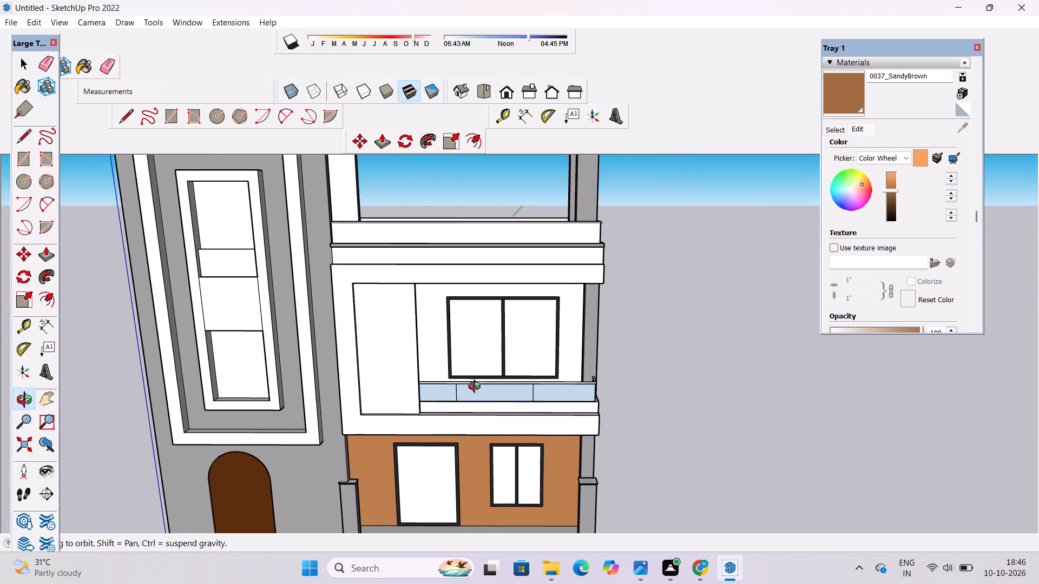
shift+drag(476, 389, 472, 355)
drag(487, 383, 309, 399)
drag(469, 416, 310, 393)
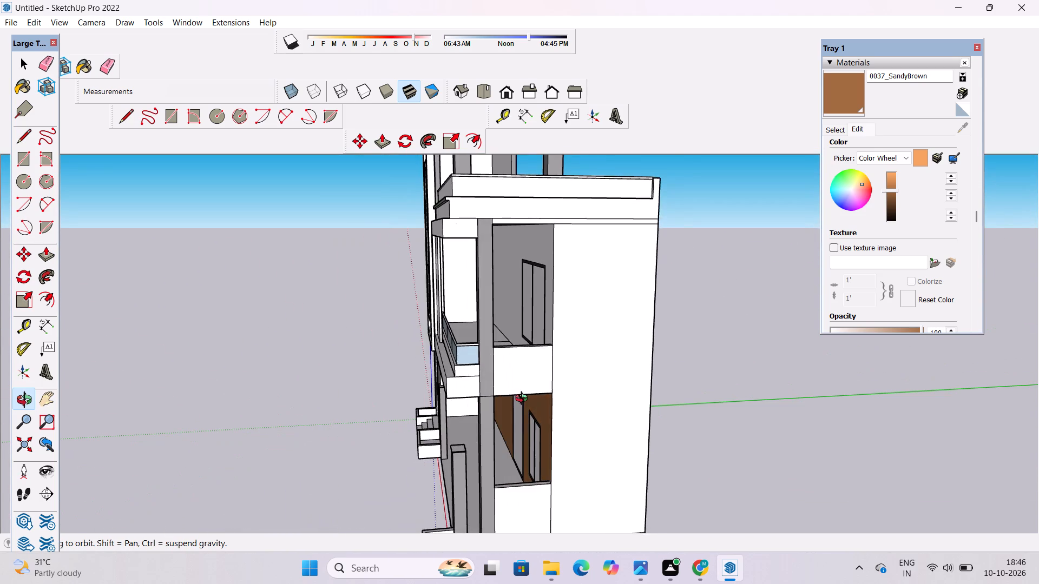
scroll(524, 400, up, 2)
drag(528, 400, 509, 351)
scroll(508, 344, up, 9)
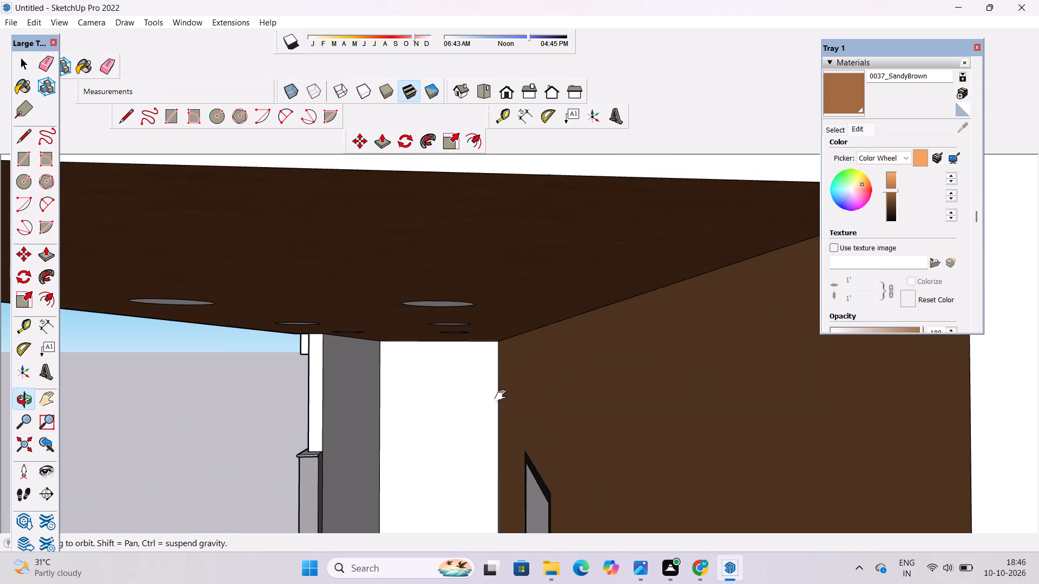
shift+drag(503, 396, 529, 334)
drag(529, 333, 497, 373)
shift+drag(497, 373, 512, 353)
click(840, 96)
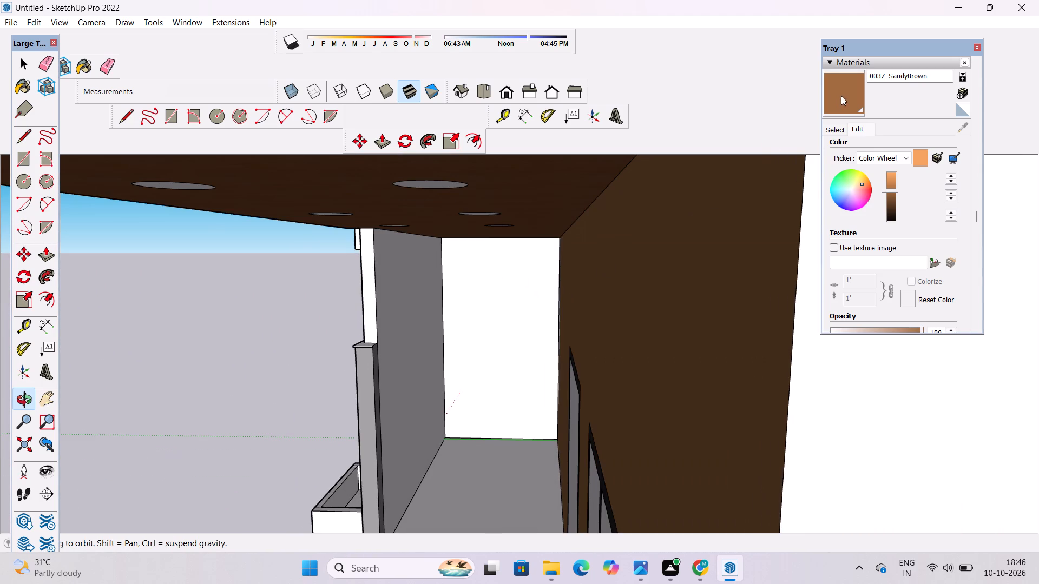
drag(522, 331, 513, 331)
click(407, 342)
key(o)
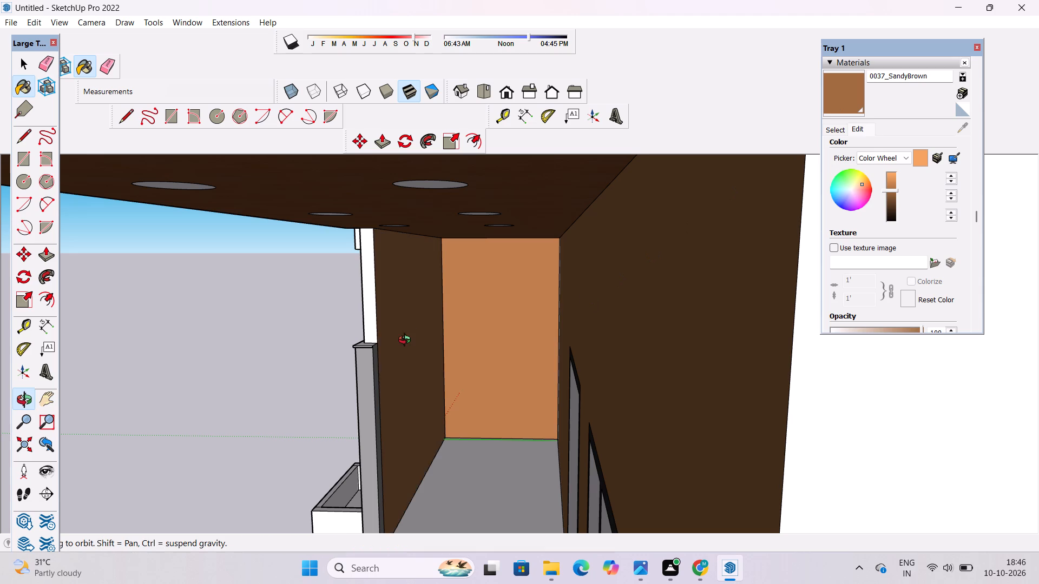
Paint the narrow white strip beside the ground-floor porch's inner side wall with the darkened 0037_SandyBrown.
click(856, 90)
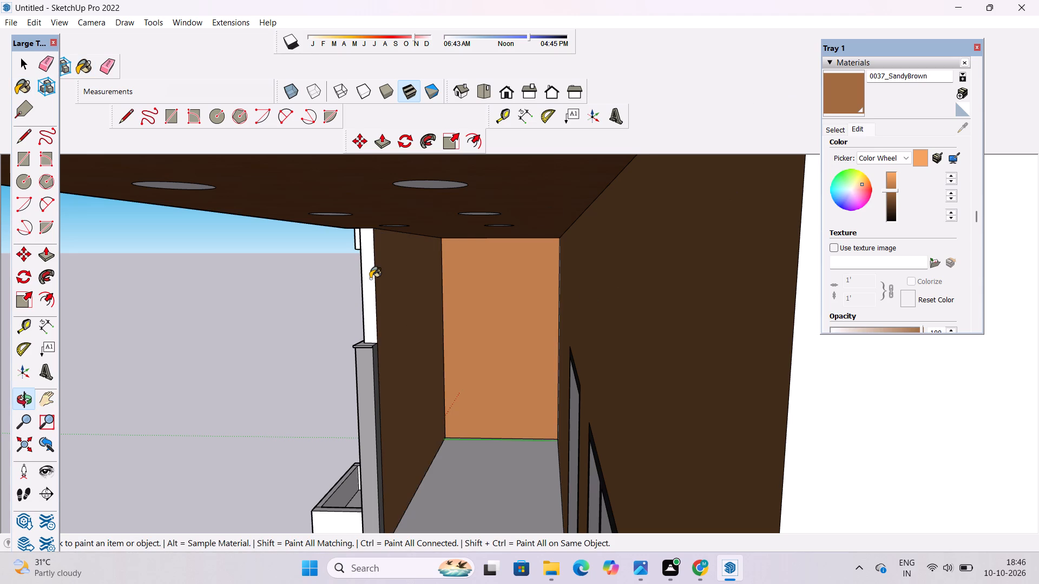
click(370, 278)
Examine the brown ground-floor porch walls from several angles and against the whole front elevation.
key(o)
scroll(360, 245, down, 5)
drag(230, 354, 543, 362)
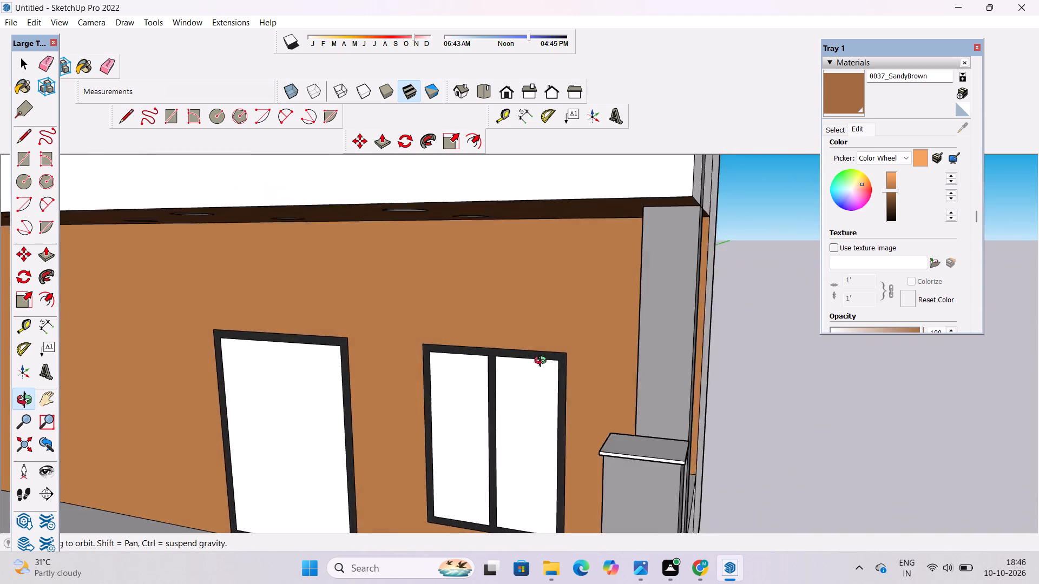
drag(543, 362, 611, 381)
drag(423, 405, 430, 334)
scroll(436, 314, down, 8)
shift+drag(433, 371, 475, 367)
drag(483, 377, 576, 386)
drag(576, 386, 517, 399)
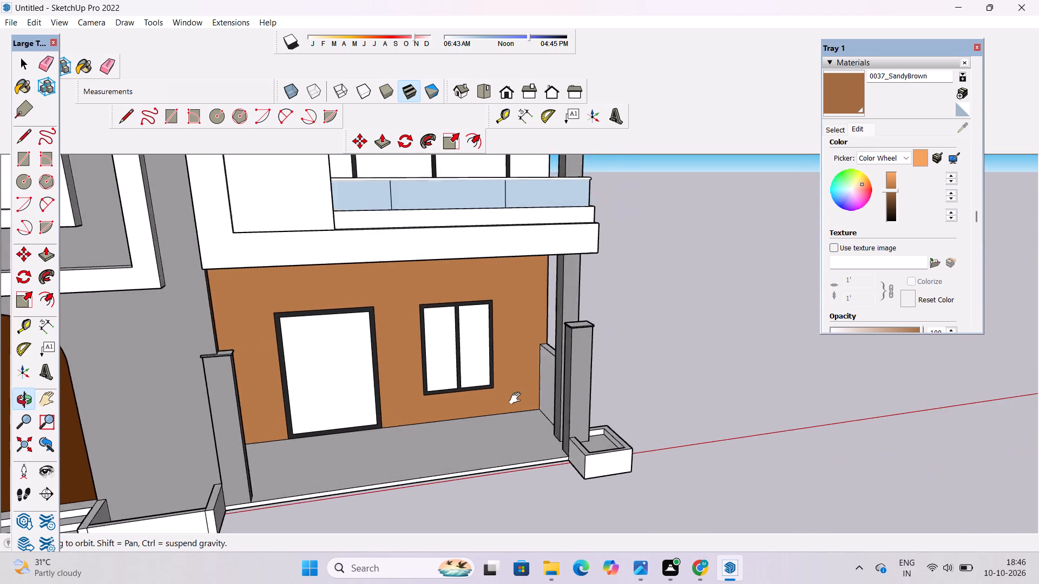
drag(517, 399, 476, 402)
drag(534, 408, 436, 397)
shift+drag(428, 382, 500, 392)
drag(501, 395, 505, 361)
scroll(505, 360, down, 5)
drag(479, 375, 519, 375)
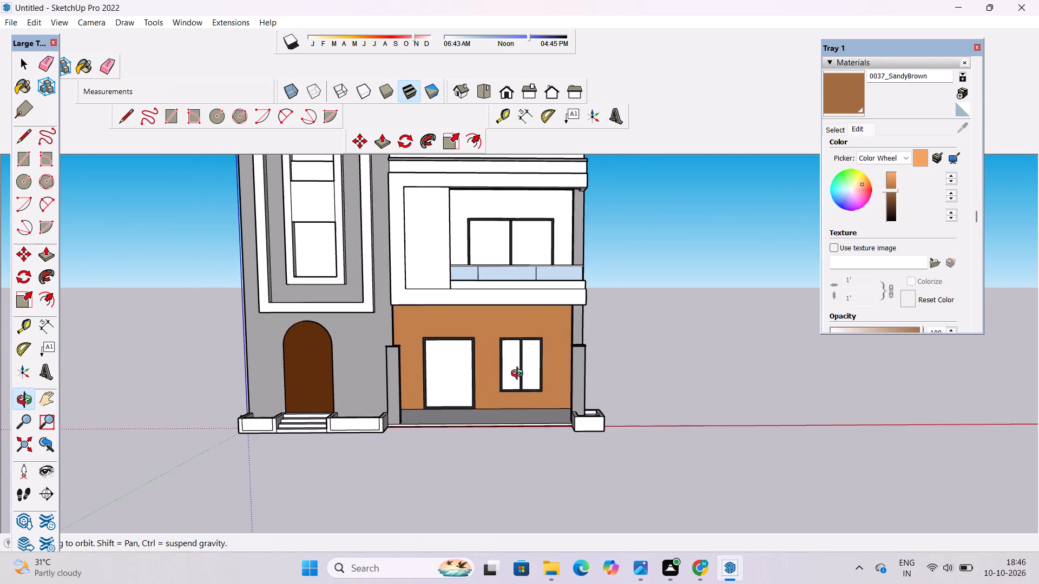
drag(519, 375, 522, 394)
shift+drag(522, 396, 490, 408)
click(487, 405)
shift+drag(487, 403, 494, 395)
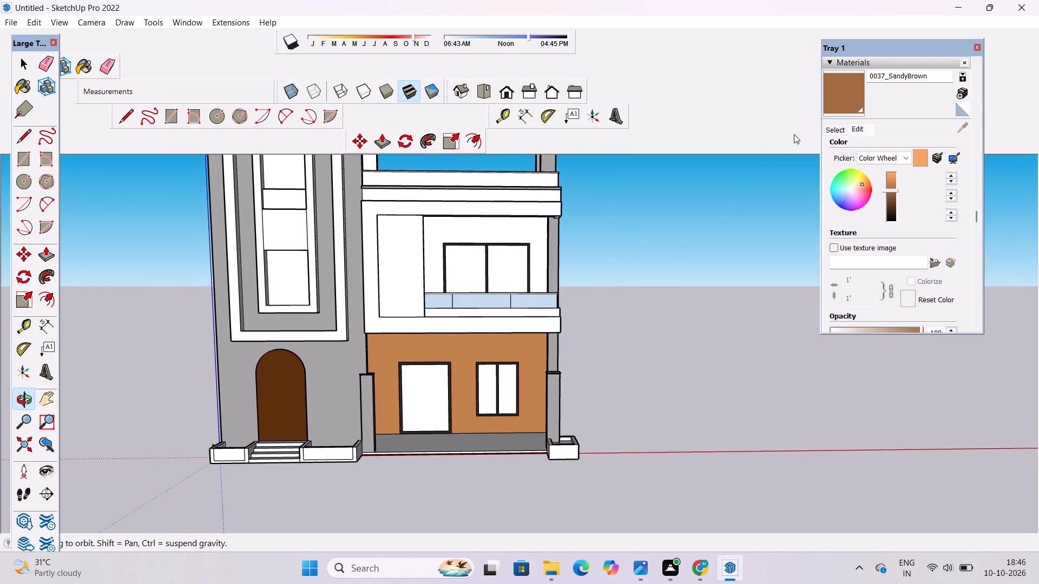
Paint the first-floor balcony panes, ground-floor door and window panes, and the tower's lower window pane with Translucent Glass Gray.
click(831, 127)
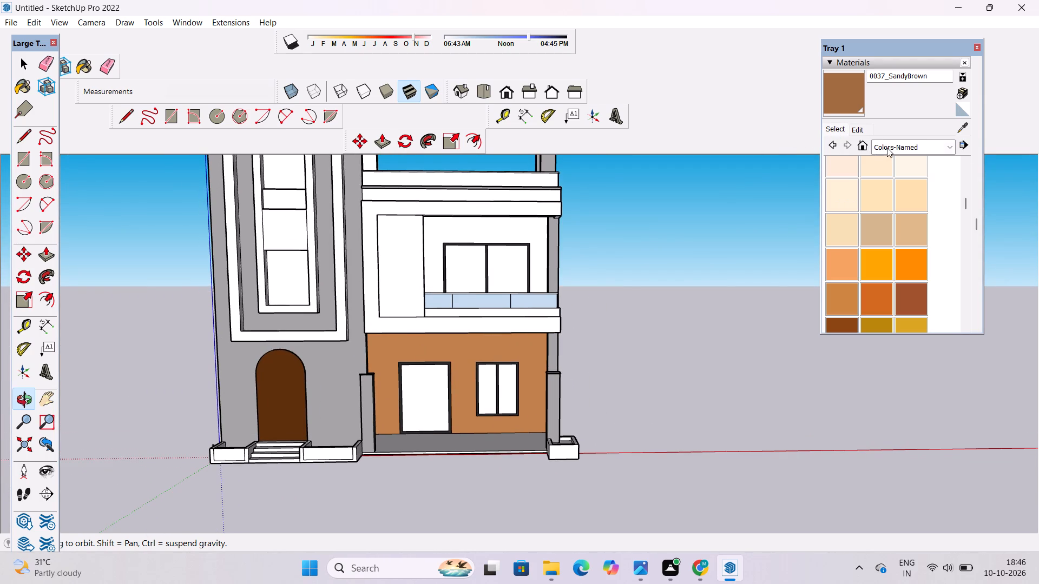
click(887, 148)
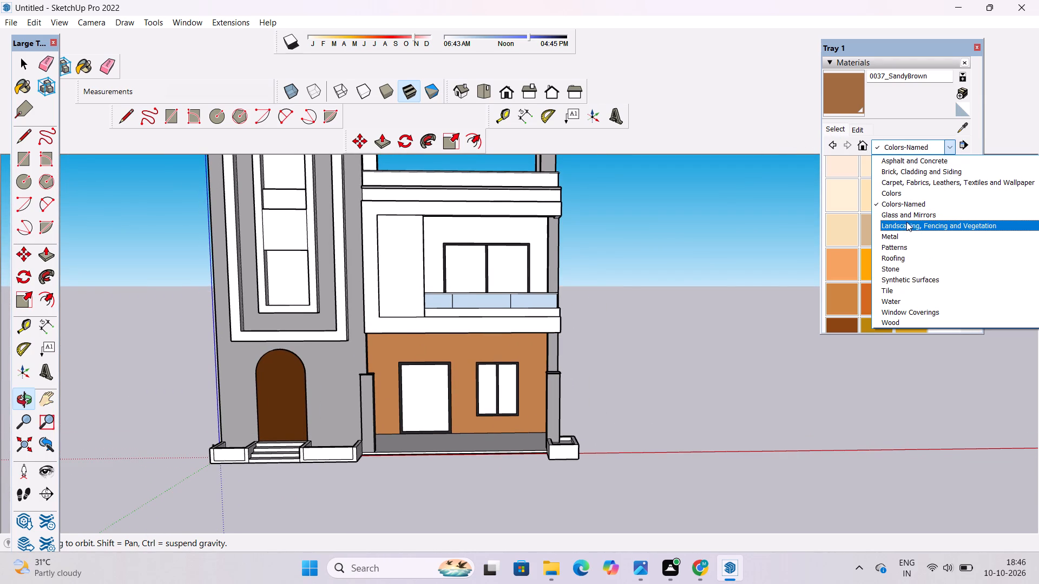
click(907, 217)
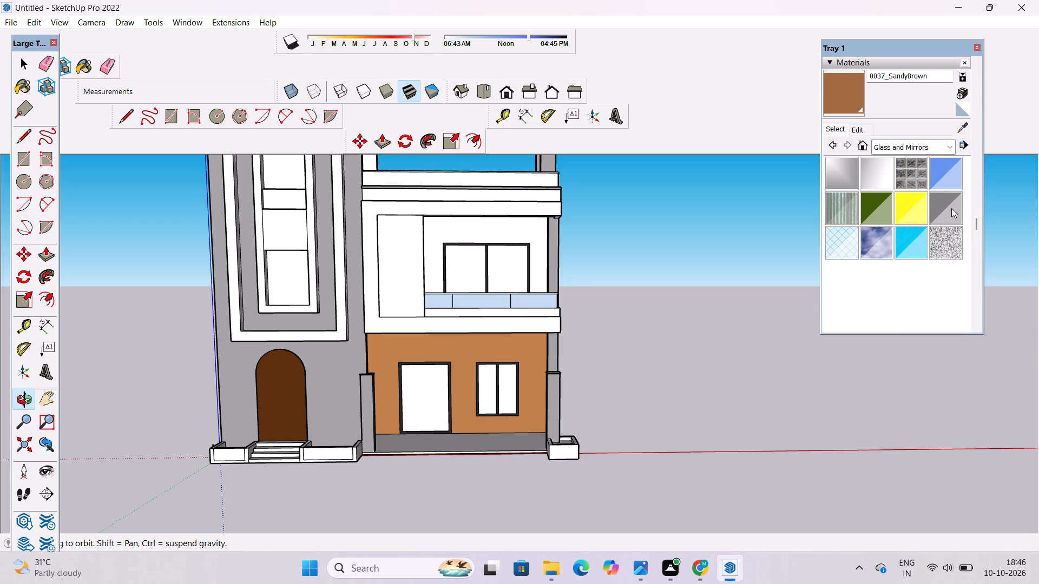
click(951, 208)
click(469, 283)
click(509, 259)
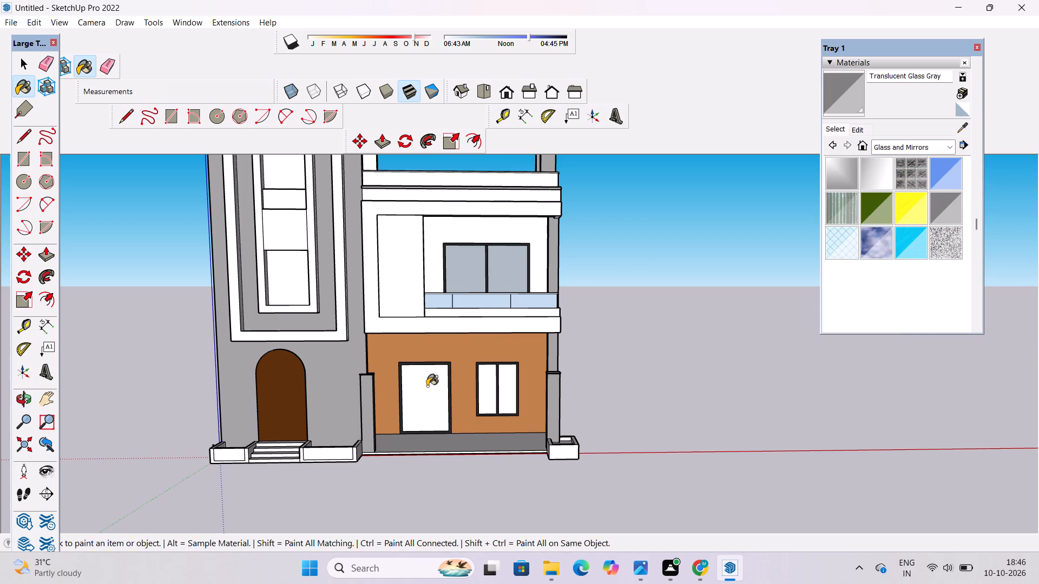
click(427, 387)
click(486, 382)
click(510, 380)
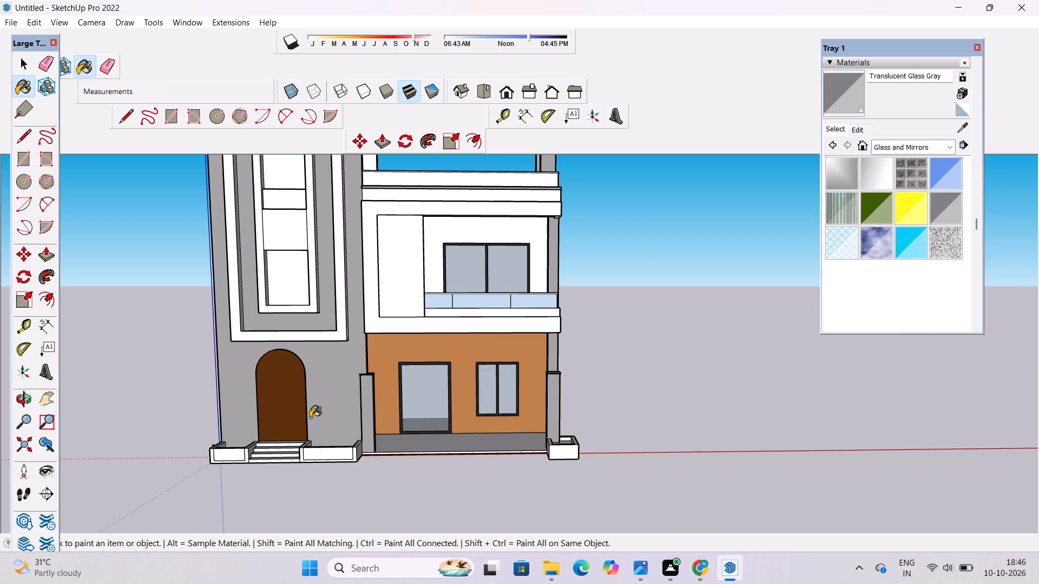
click(280, 282)
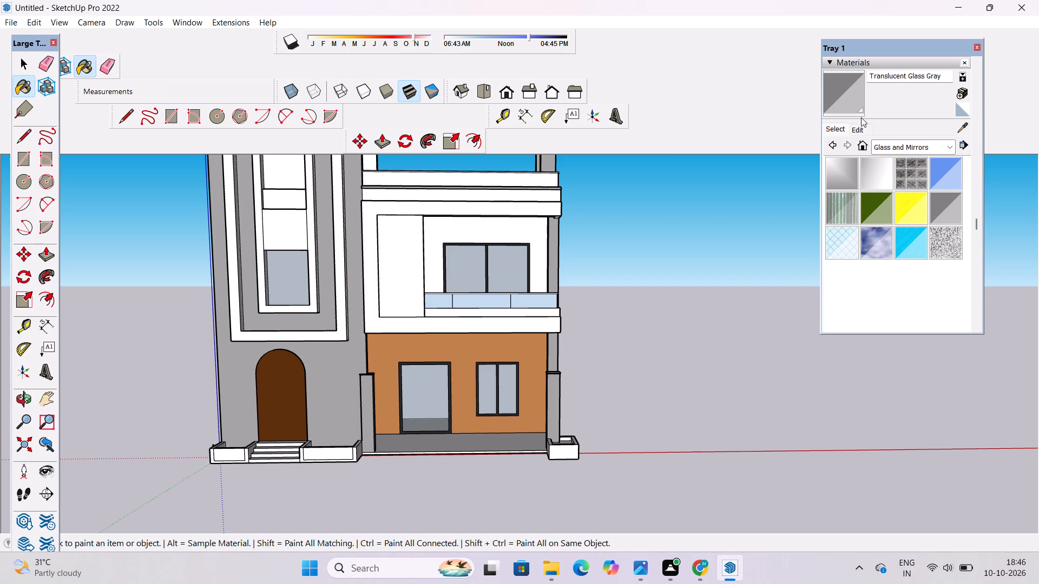
Tint the Translucent Glass Gray material to a yellowish beige and raise its brightness.
click(859, 128)
click(857, 183)
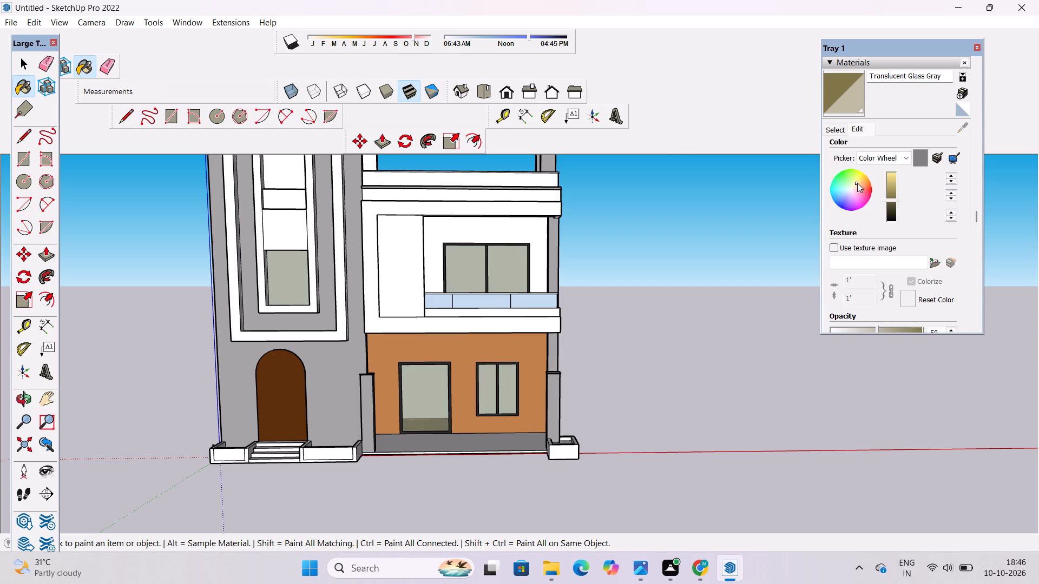
click(892, 192)
click(893, 189)
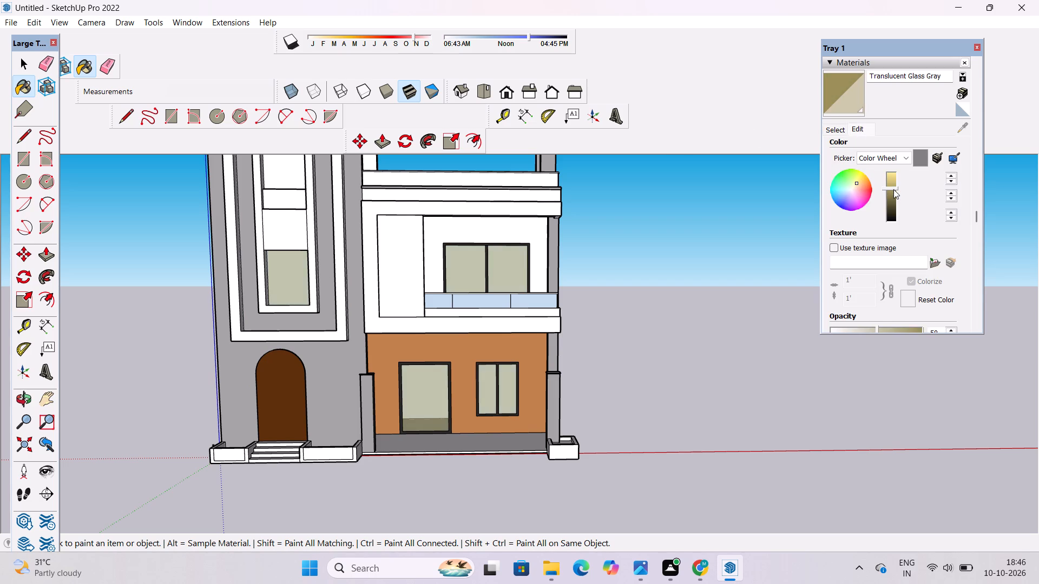
click(893, 186)
Examine the tinted glazing across the front elevation, from the ground floor up to the first-floor balcony.
scroll(564, 364, down, 4)
scroll(522, 413, up, 2)
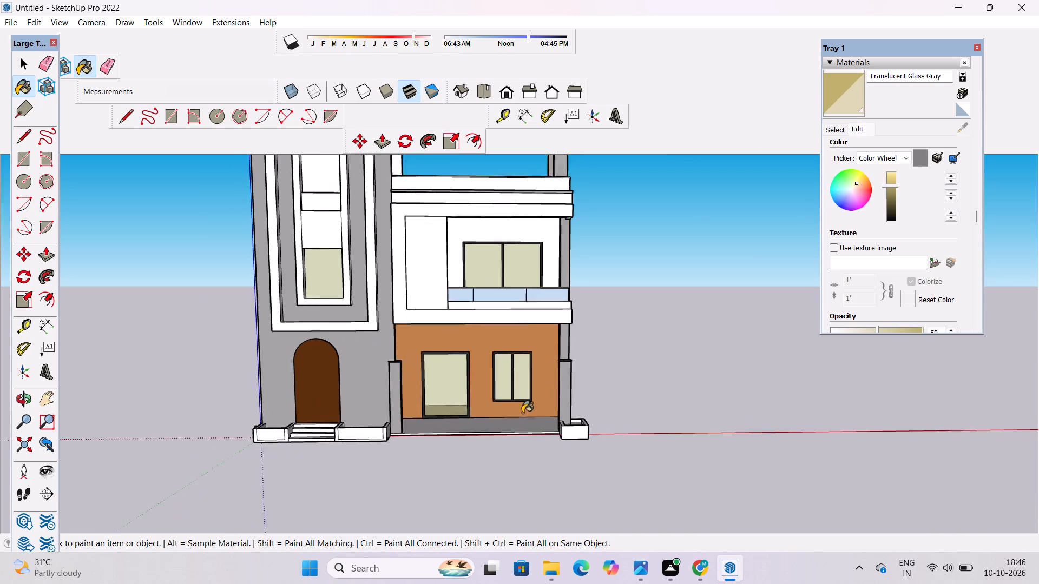
scroll(522, 413, up, 1)
key(space)
key(o)
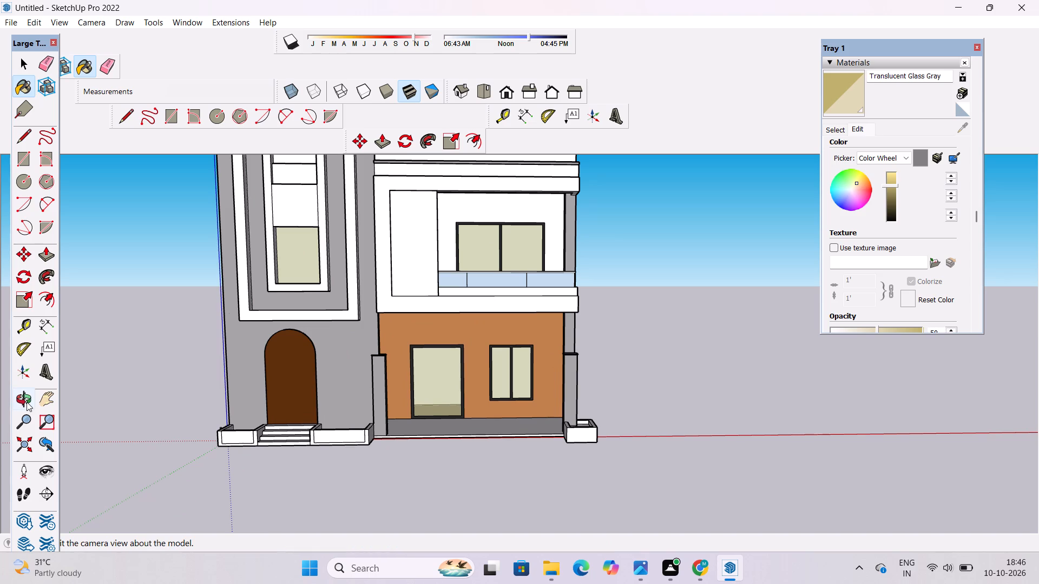
click(27, 402)
scroll(374, 383, down, 2)
drag(379, 415, 377, 393)
shift+drag(380, 382, 385, 395)
scroll(385, 395, up, 1)
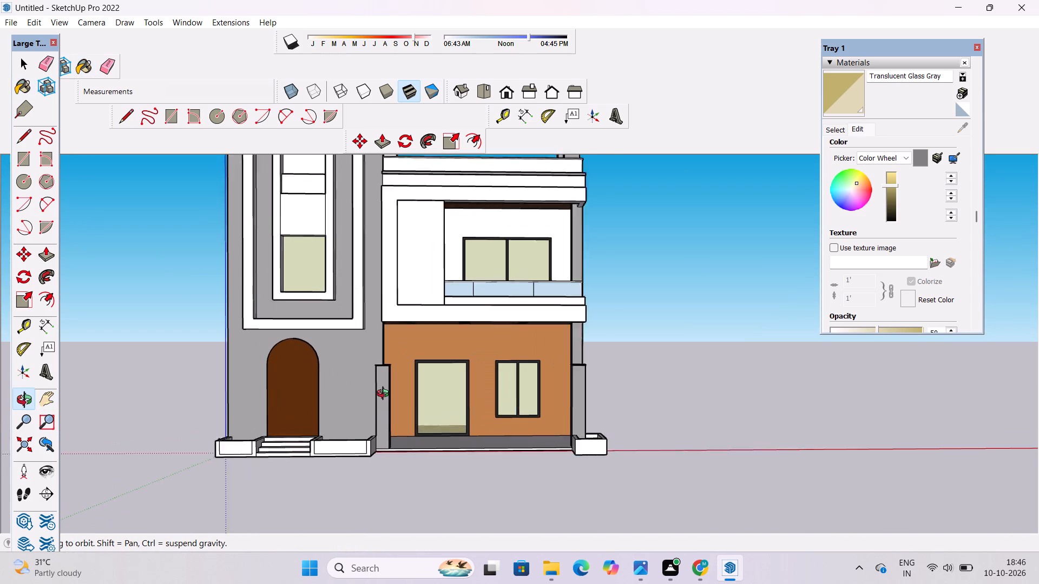
scroll(385, 395, up, 2)
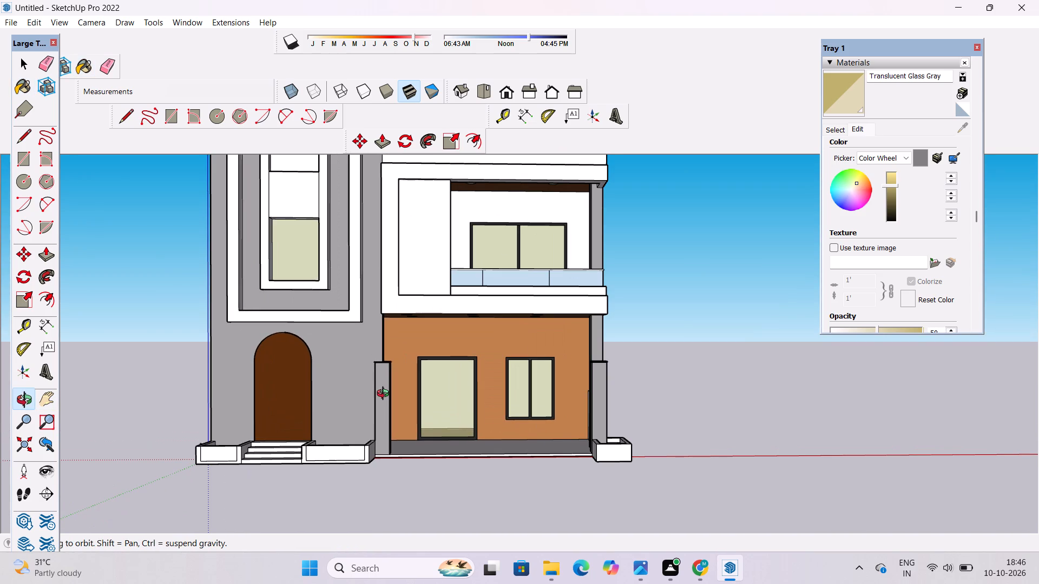
shift+drag(402, 367, 374, 391)
shift+scroll(383, 375, down, 1)
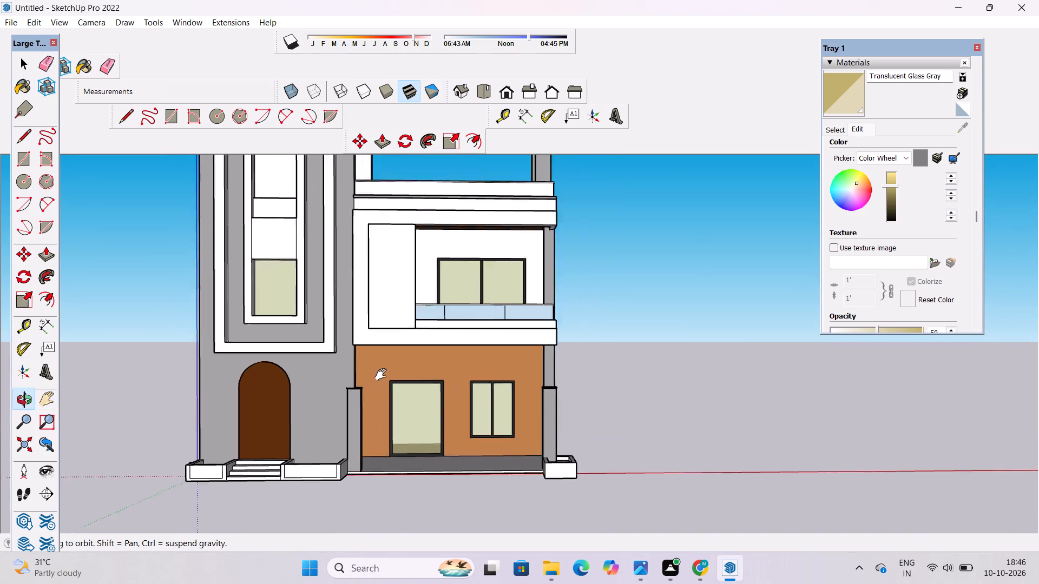
shift+scroll(383, 375, down, 2)
shift+drag(382, 419, 378, 388)
drag(378, 379, 352, 443)
scroll(305, 402, up, 4)
drag(305, 400, 360, 391)
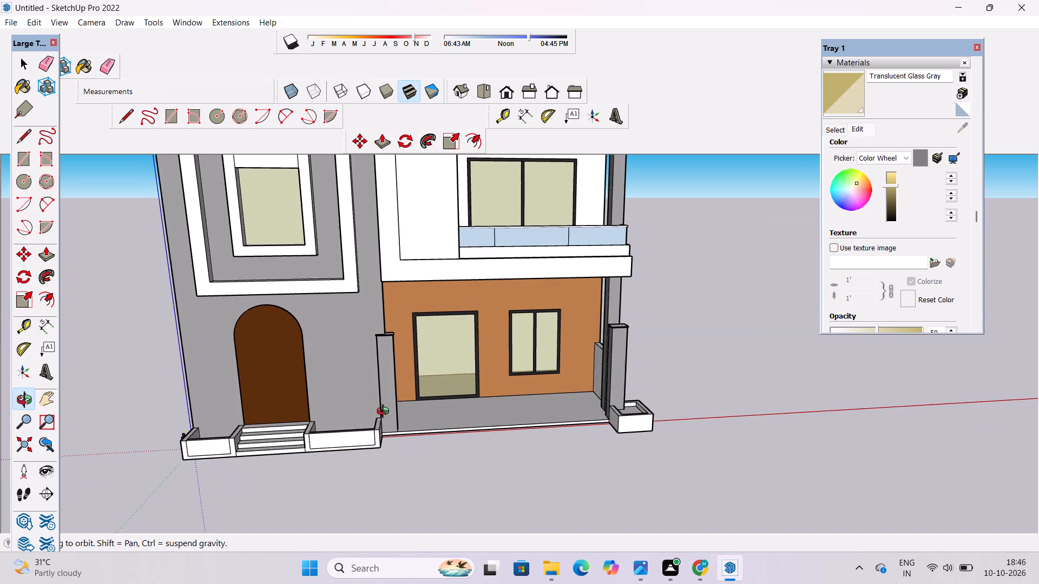
drag(377, 426, 331, 380)
scroll(365, 331, down, 4)
shift+drag(499, 301, 501, 343)
scroll(404, 333, up, 2)
shift+drag(410, 323, 416, 368)
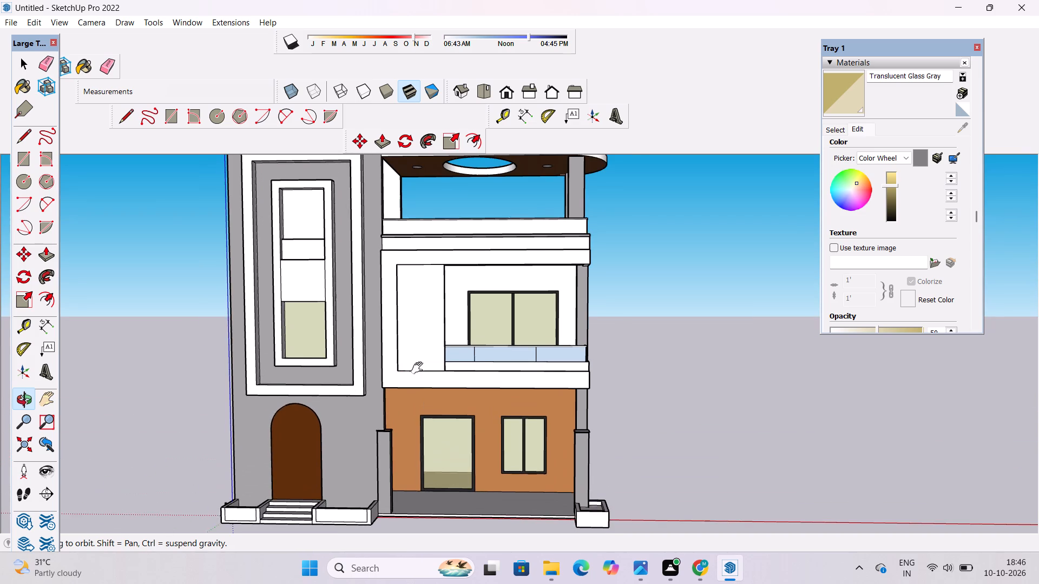
shift+drag(555, 316, 541, 317)
drag(563, 318, 529, 357)
scroll(534, 336, up, 4)
shift+drag(527, 327, 495, 343)
drag(494, 343, 524, 329)
Paint the first-floor balcony's back wall around the sliding window with Wood Lumber ButtJoined.
click(831, 130)
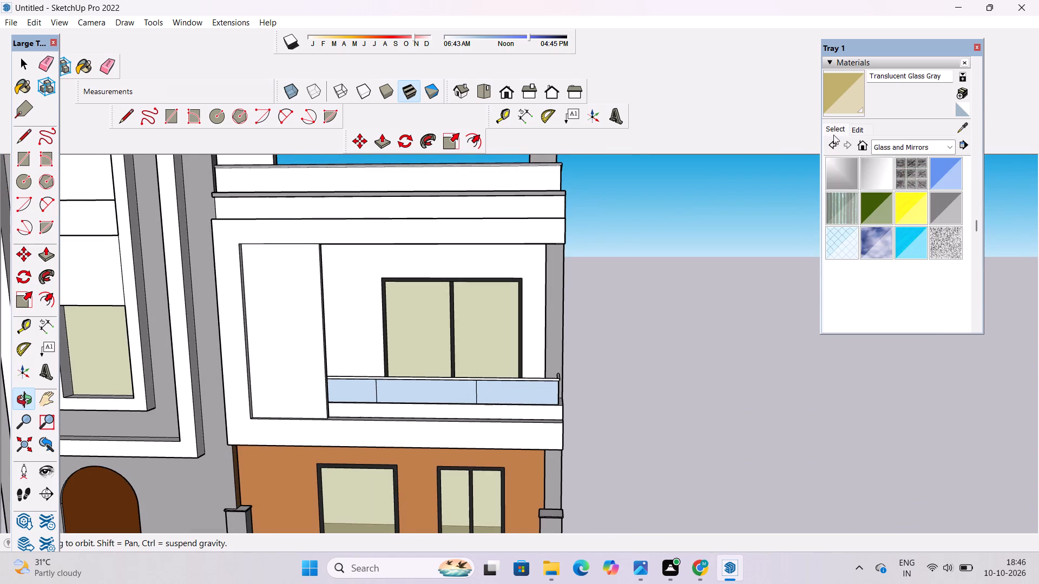
click(922, 144)
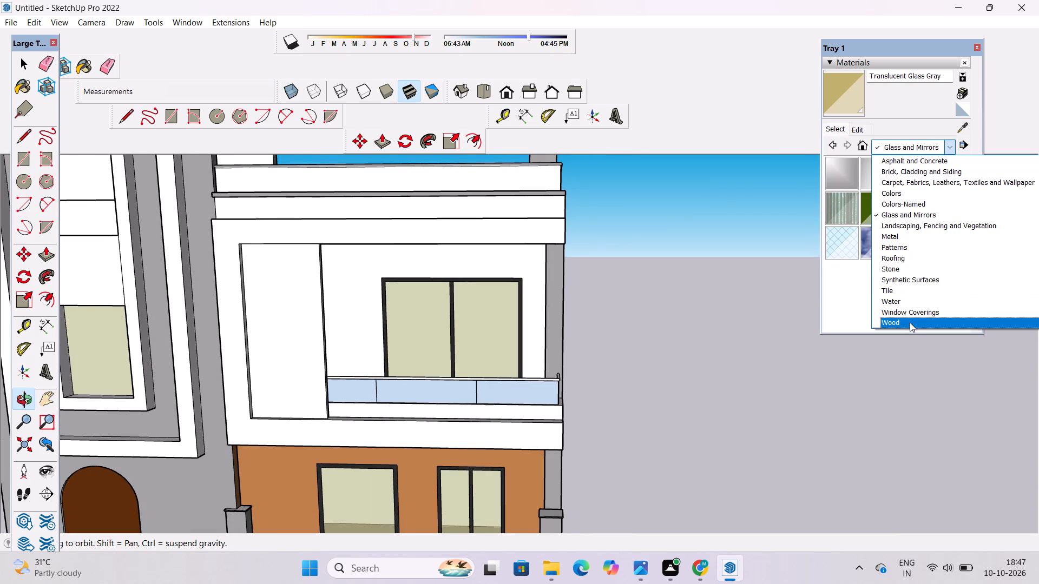
click(910, 322)
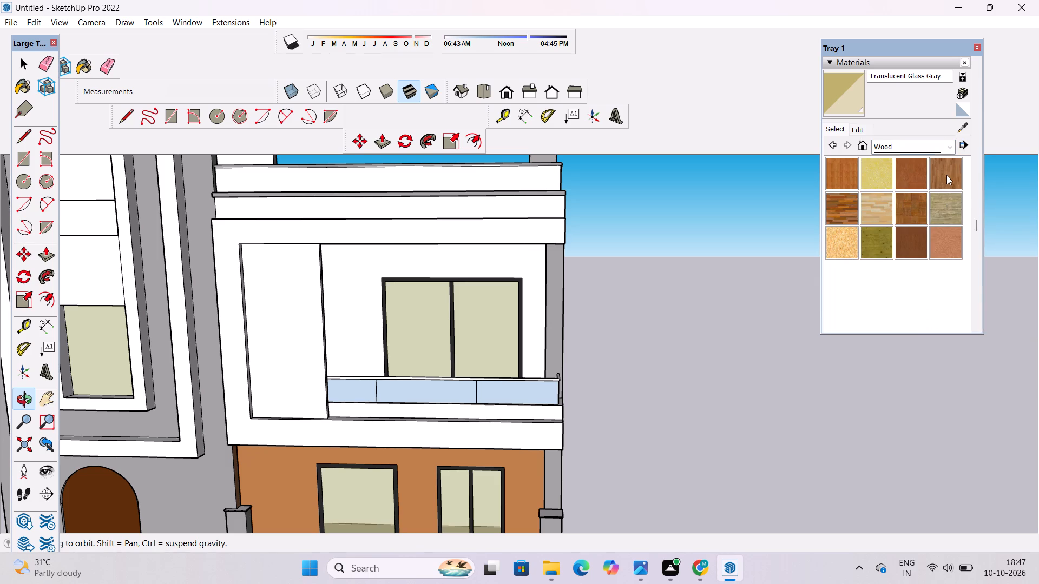
click(948, 213)
click(508, 264)
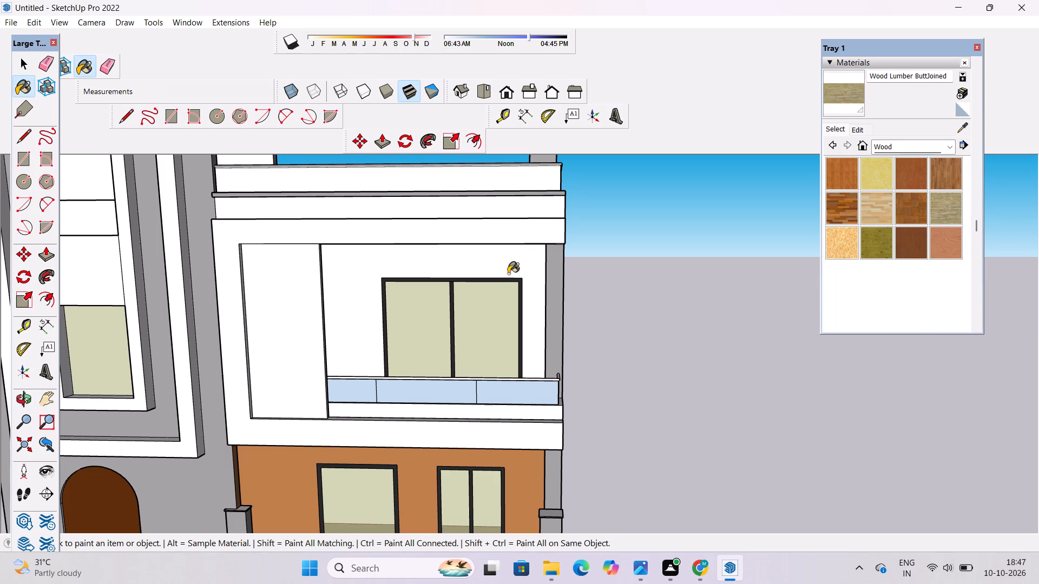
scroll(363, 382, up, 10)
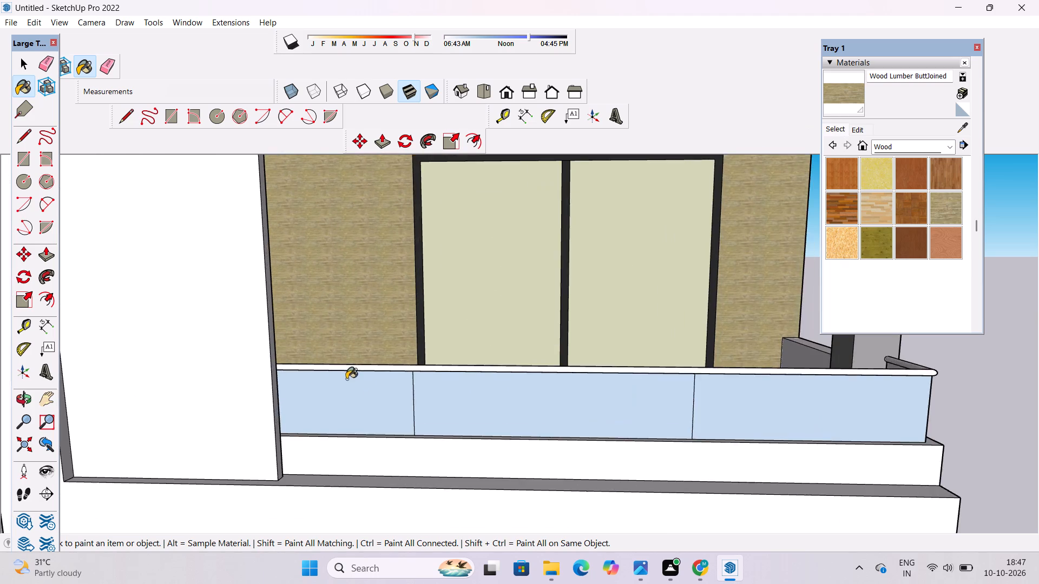
scroll(315, 372, down, 7)
Set the Wood Lumber ButtJoined texture height to 5' and darken the material slightly.
click(858, 132)
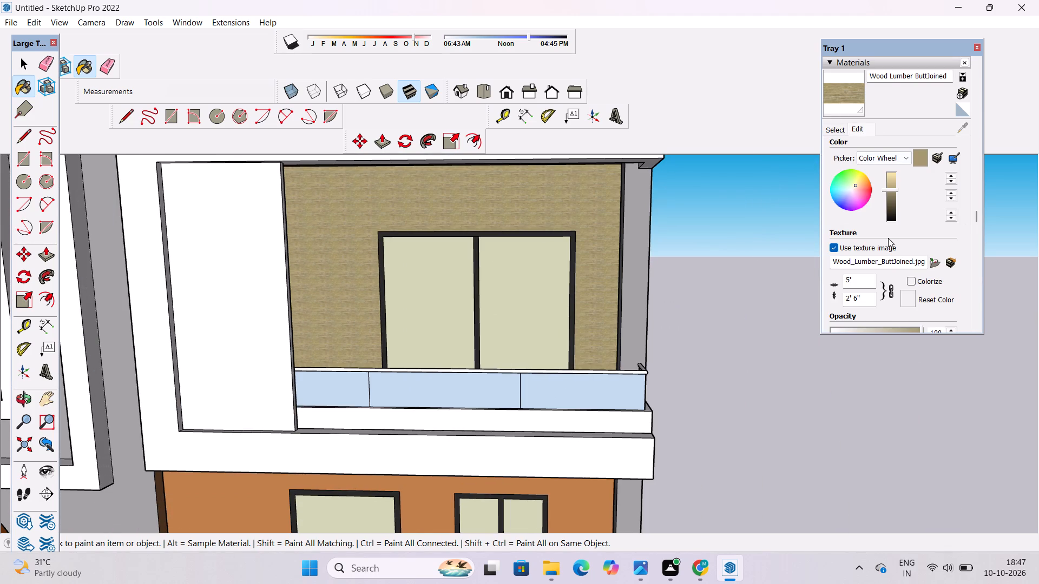
click(869, 297)
key(BackSpace)
key(BackSpace)
key(BackSpace)
key(BackSpace)
key(BackSpace)
key(BackSpace)
text(5')
key(Return)
click(890, 194)
scroll(453, 254, down, 9)
scroll(440, 255, up, 3)
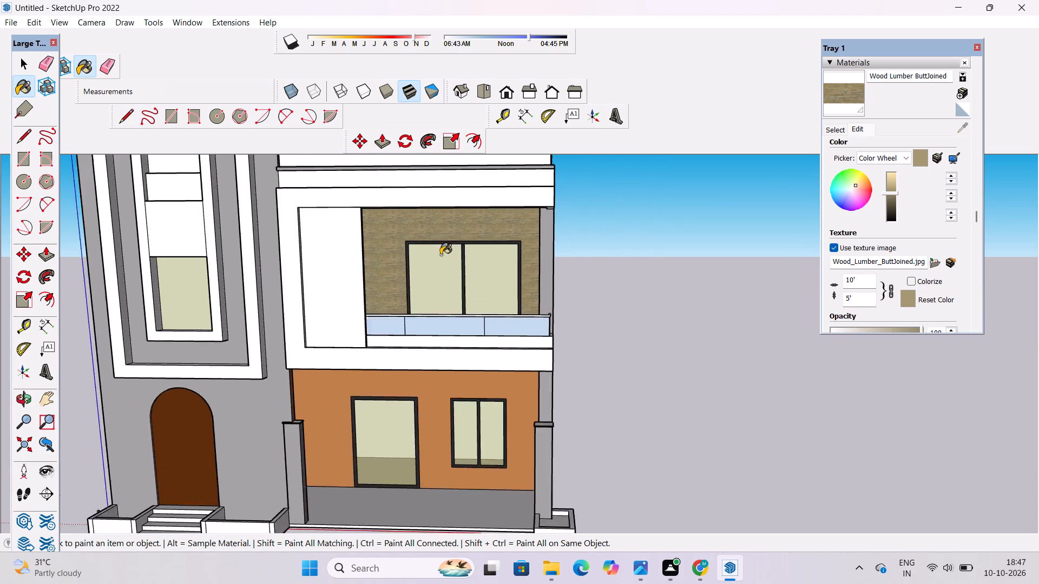
scroll(440, 255, up, 2)
Paint the first-floor balcony's end wall and adjoining inner side wall with the adjusted Wood Lumber ButtJoined.
key(o)
click(30, 399)
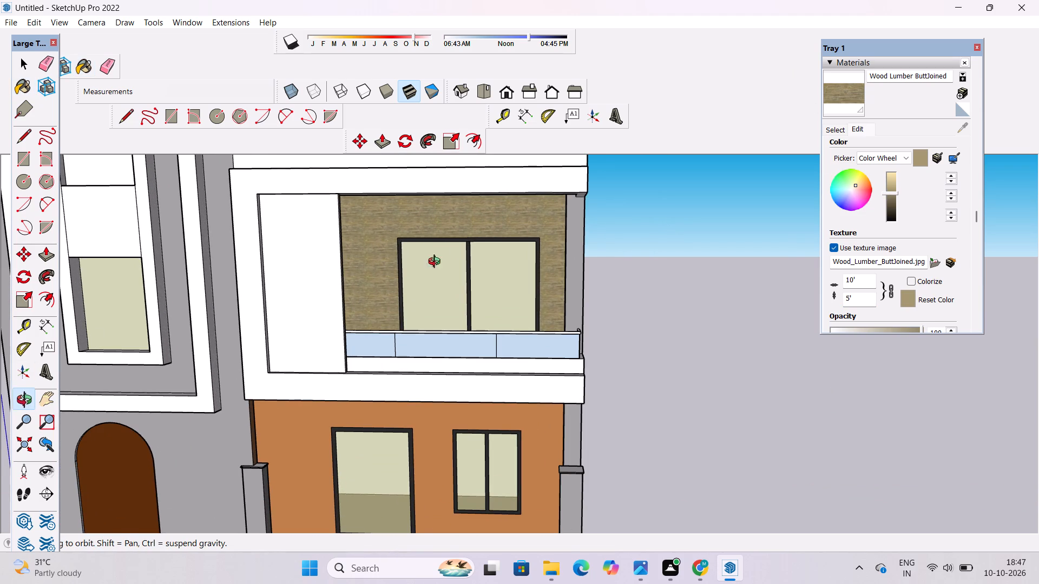
scroll(464, 246, down, 5)
drag(469, 284, 201, 335)
scroll(512, 248, up, 5)
drag(598, 279, 510, 274)
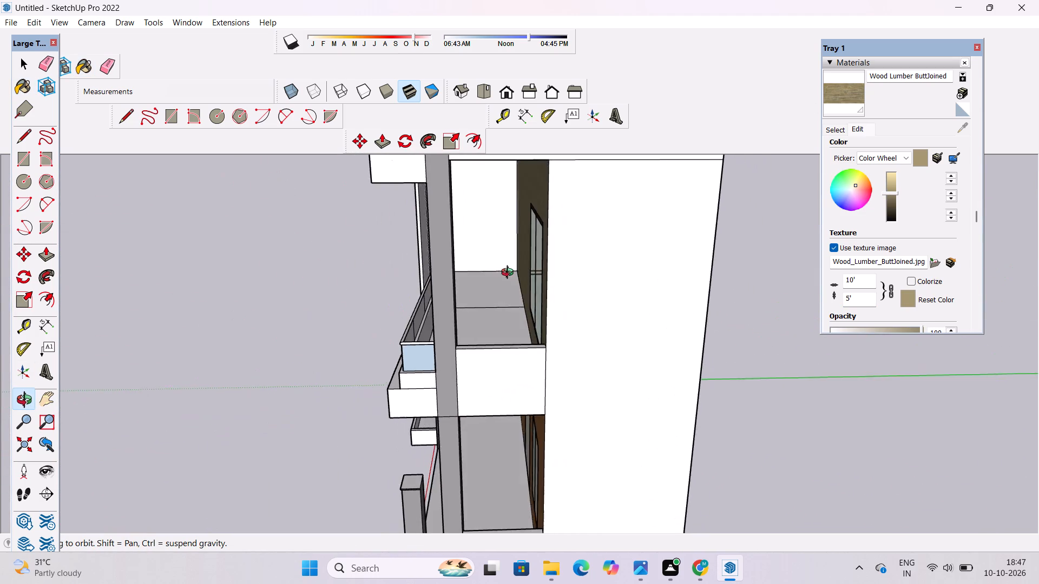
drag(510, 274, 499, 286)
drag(499, 290, 499, 296)
key(e)
drag(499, 286, 502, 301)
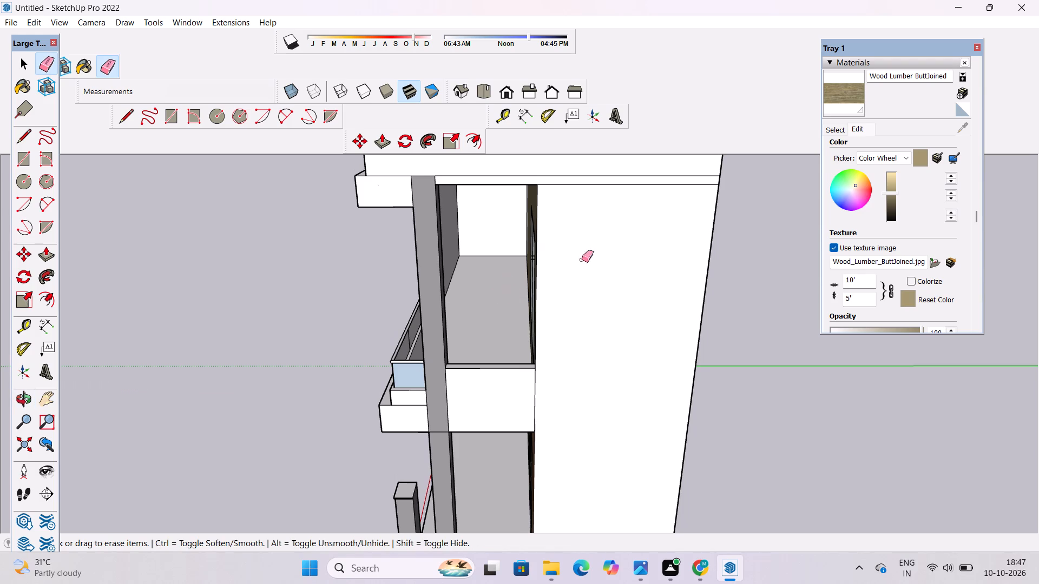
drag(839, 97, 840, 104)
click(486, 229)
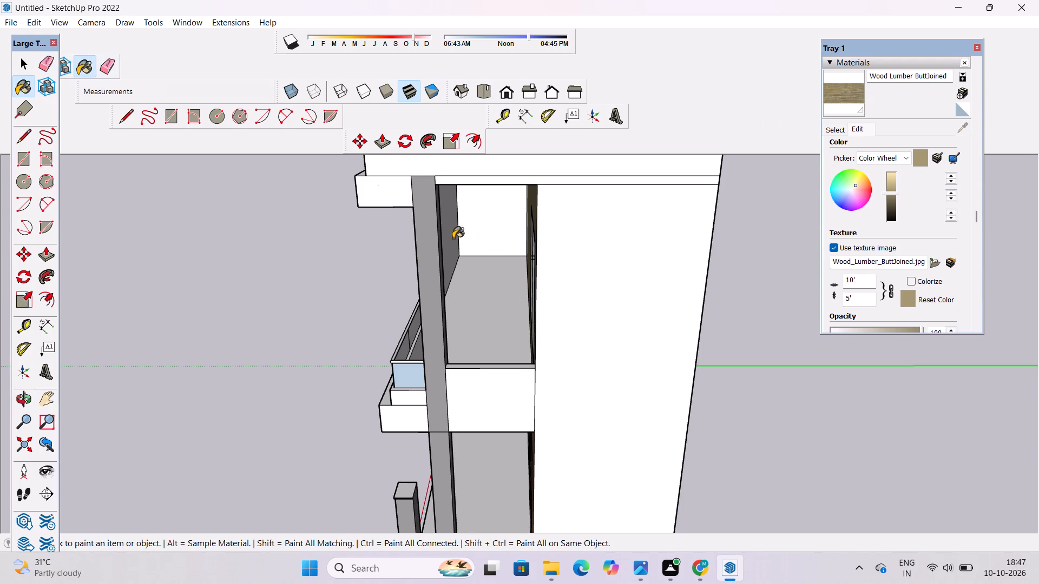
click(453, 238)
Examine the wood-clad first-floor balcony from the side and the front of the house.
key(o)
scroll(450, 245, down, 5)
drag(406, 316, 667, 253)
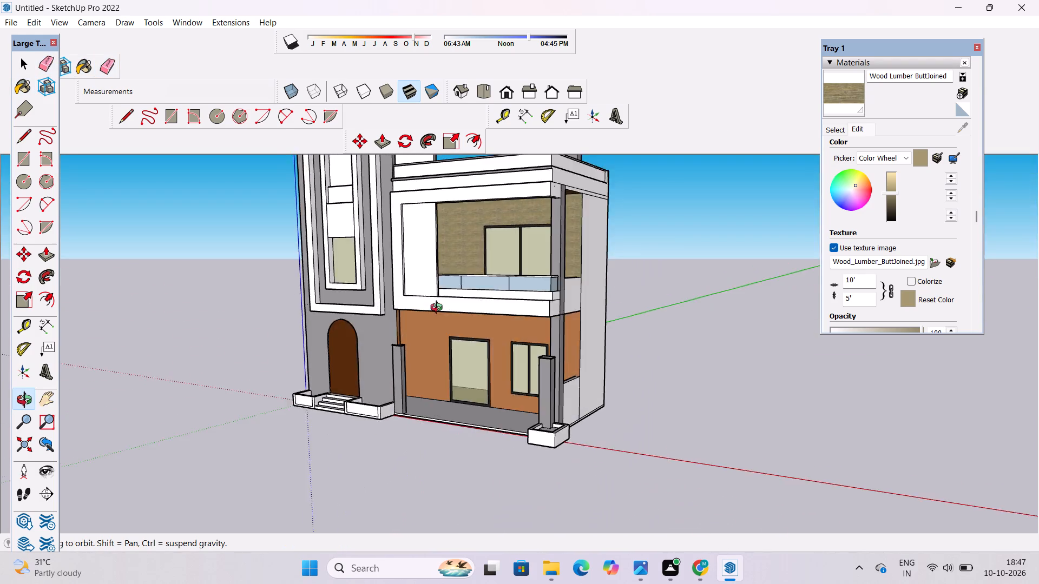
drag(446, 300, 574, 273)
shift+drag(571, 281, 568, 269)
shift+drag(568, 262, 561, 264)
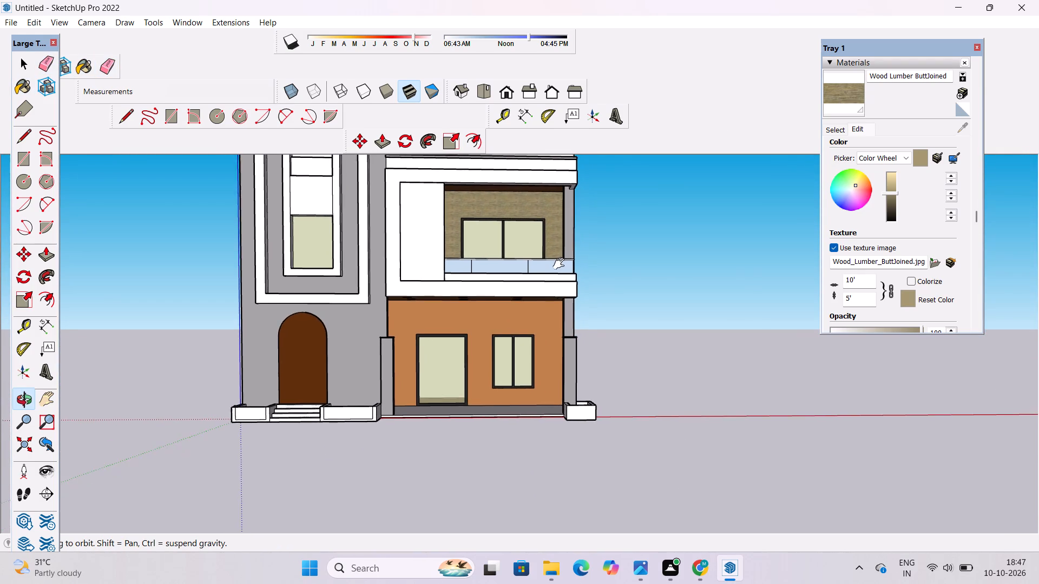
Examine the ground-floor porch and first-floor balcony colours from the front of the house.
shift+drag(561, 264, 561, 287)
scroll(560, 287, down, 3)
drag(561, 299, 562, 329)
scroll(574, 317, up, 3)
shift+drag(564, 319, 563, 286)
drag(553, 295, 548, 311)
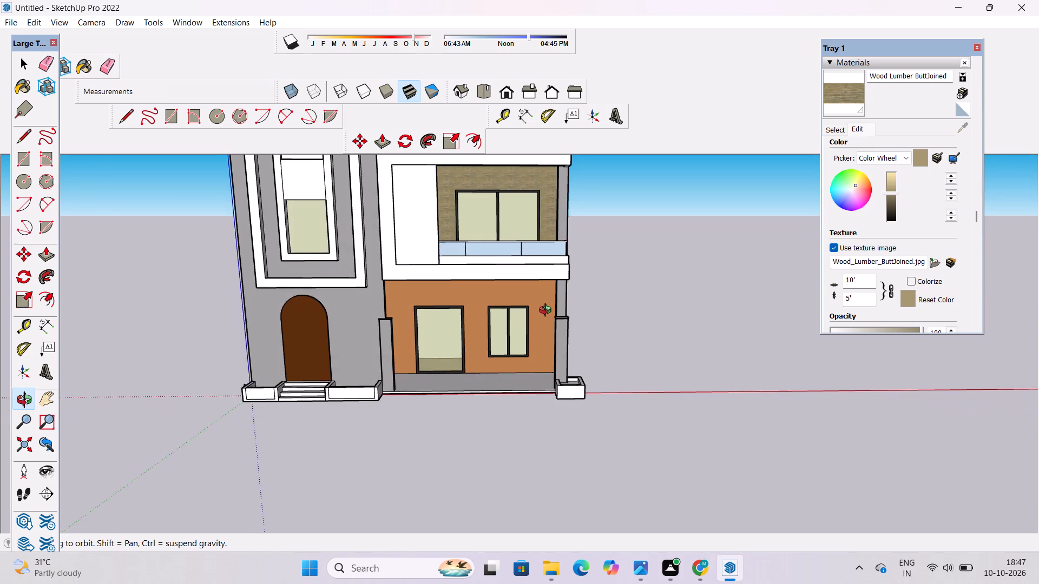
scroll(548, 311, up, 2)
shift+drag(554, 306, 548, 309)
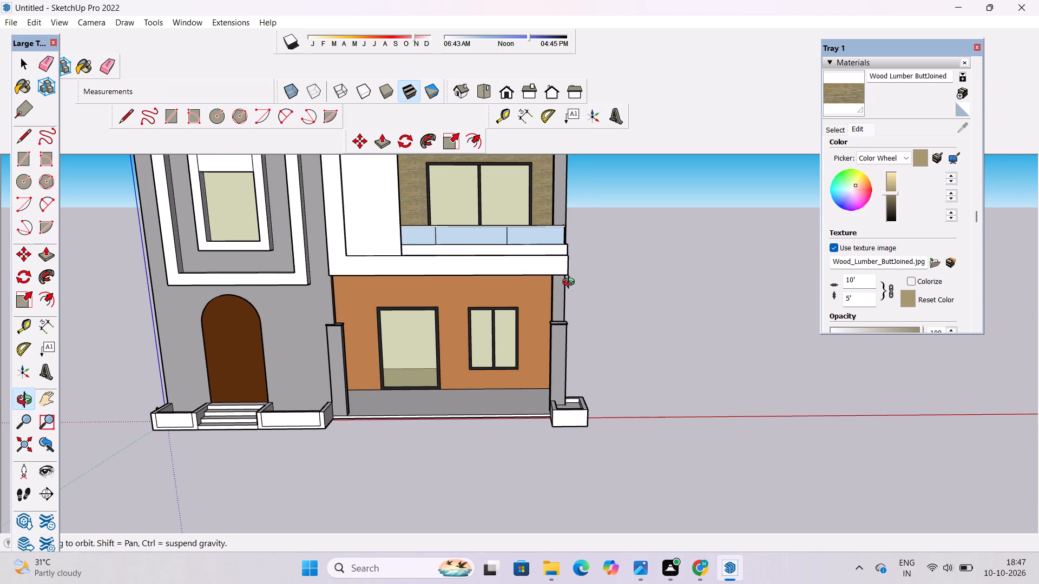
scroll(460, 328, down, 5)
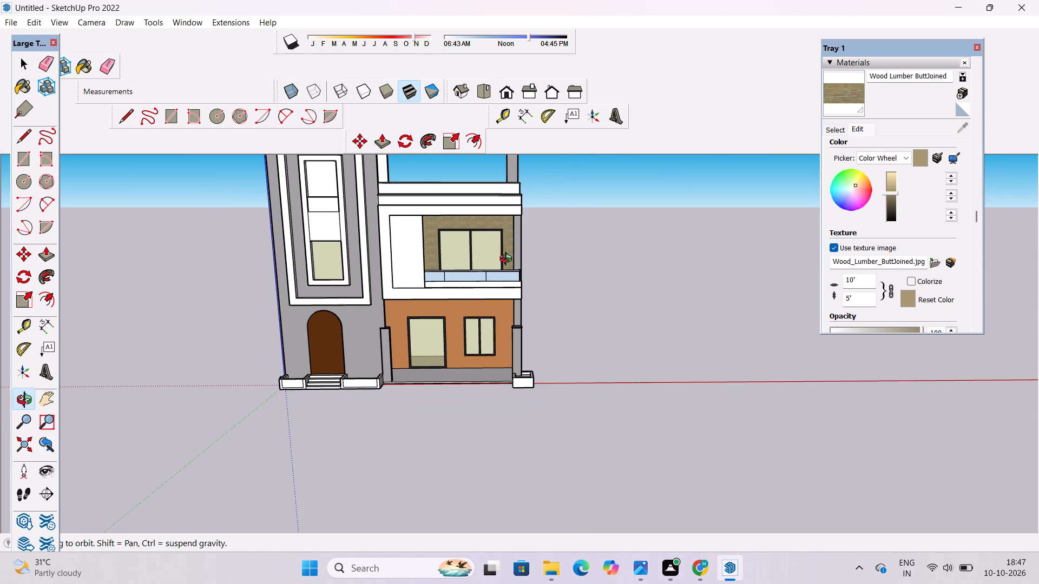
scroll(497, 271, up, 1)
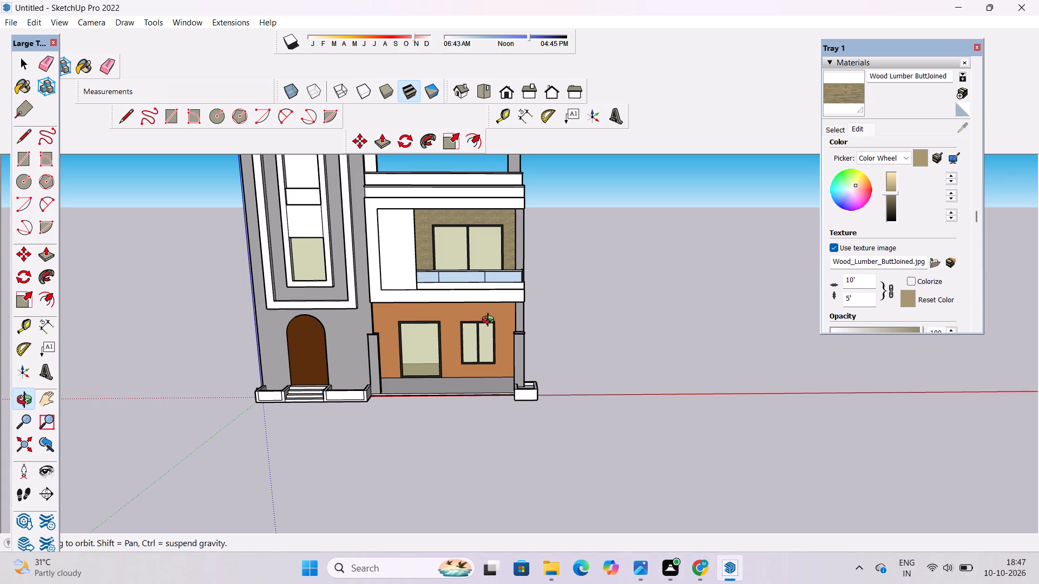
Paint the outer faces and rim of the planter box at the porch's far corner pillar with Brick Tumbled from Brick, Cladding and Siding.
drag(484, 399, 433, 407)
scroll(478, 375, up, 4)
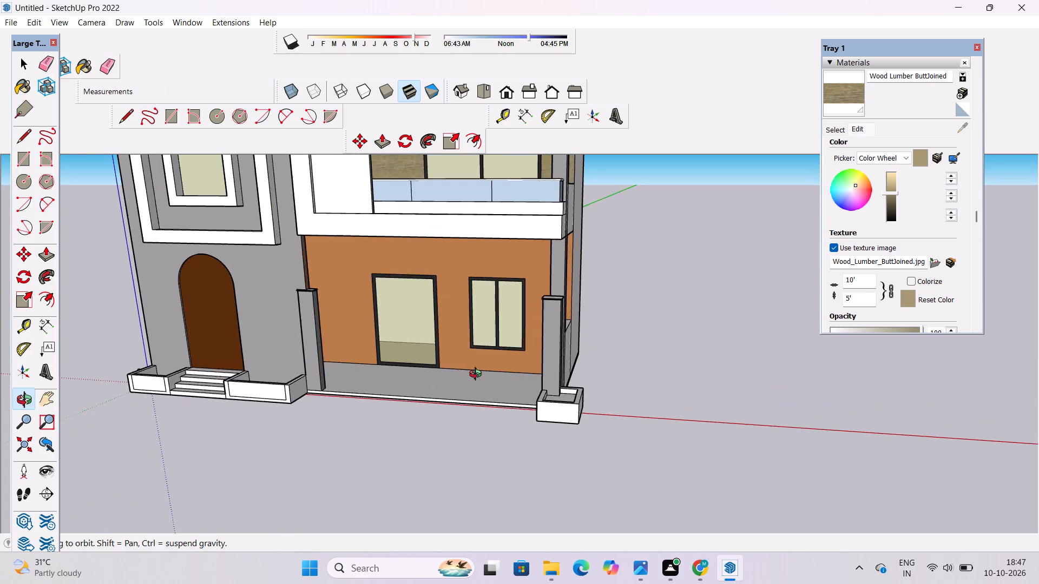
scroll(478, 375, up, 2)
click(838, 133)
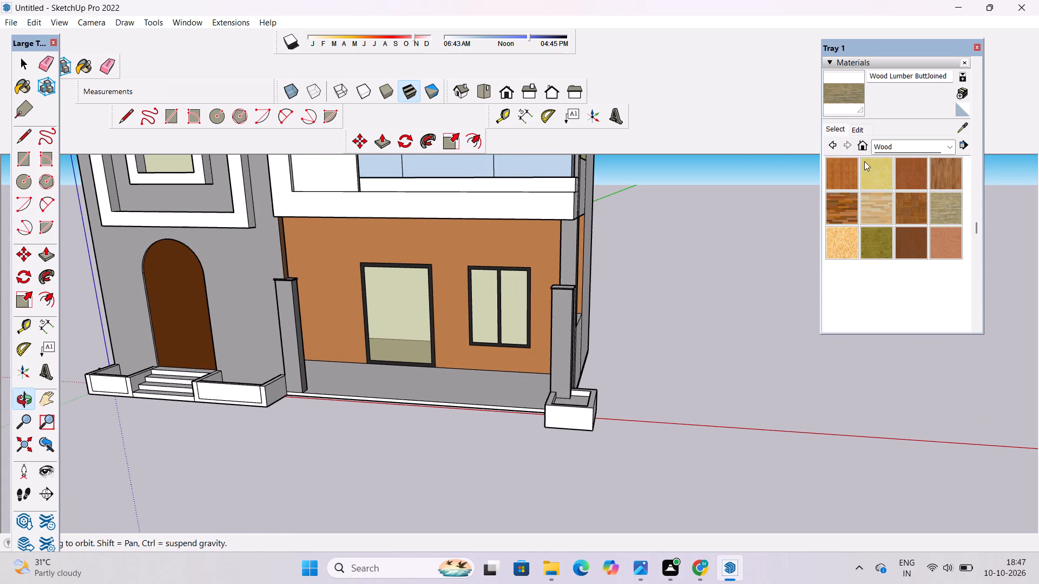
click(882, 149)
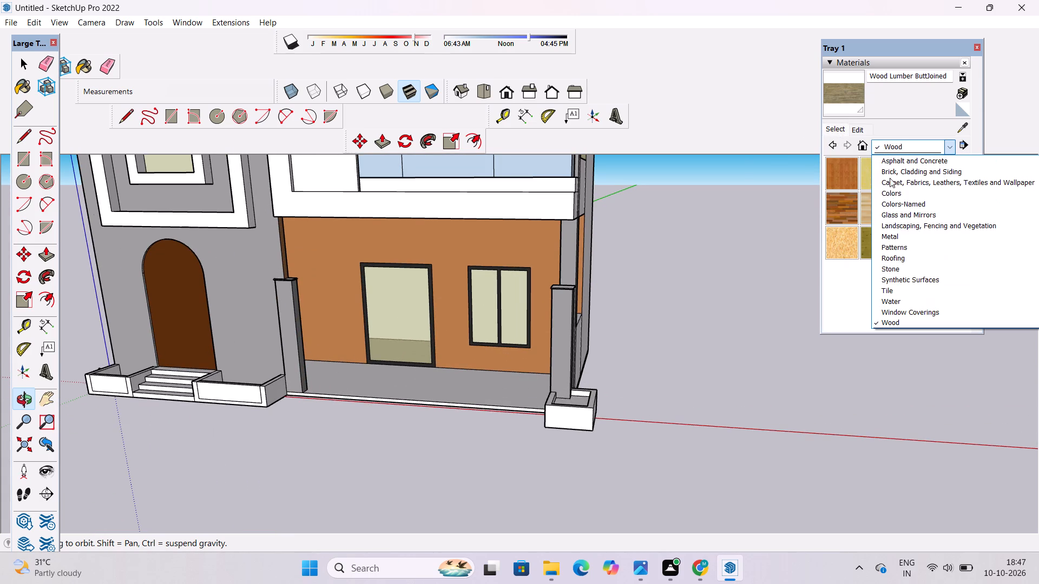
click(914, 173)
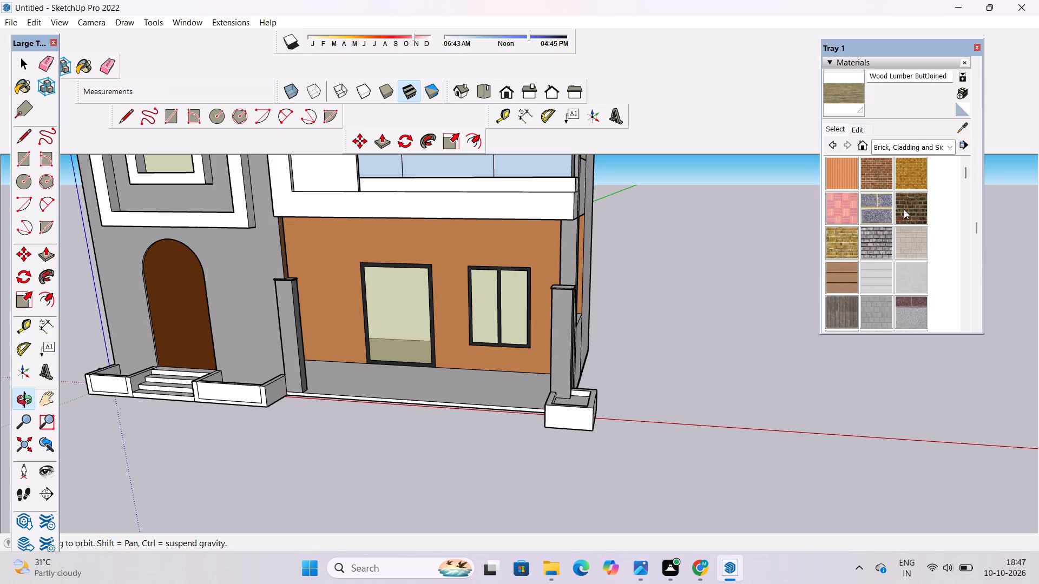
click(888, 246)
click(591, 415)
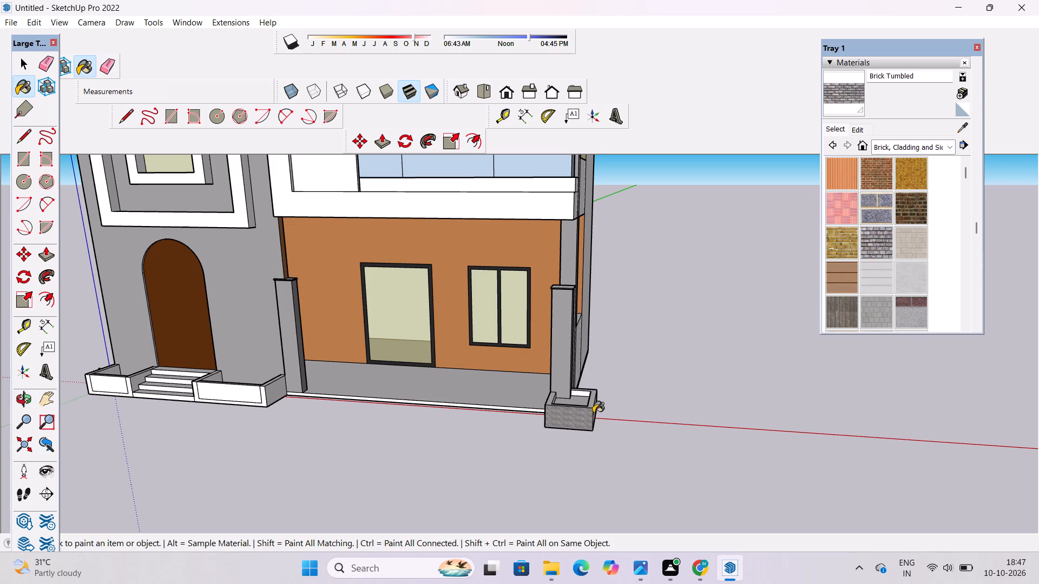
scroll(593, 406, up, 16)
click(594, 408)
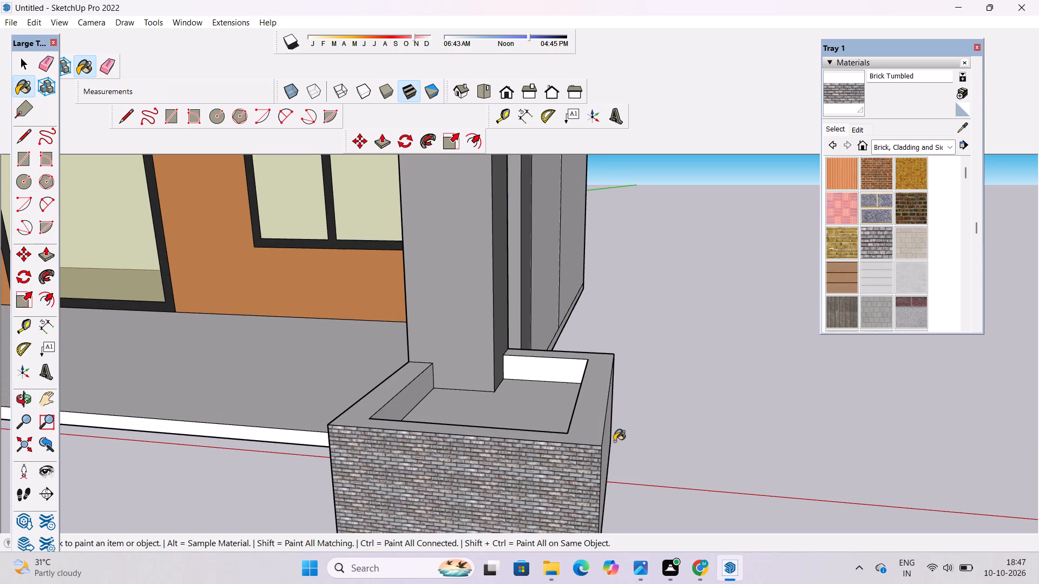
click(614, 441)
click(606, 445)
scroll(706, 346, down, 5)
scroll(402, 453, up, 11)
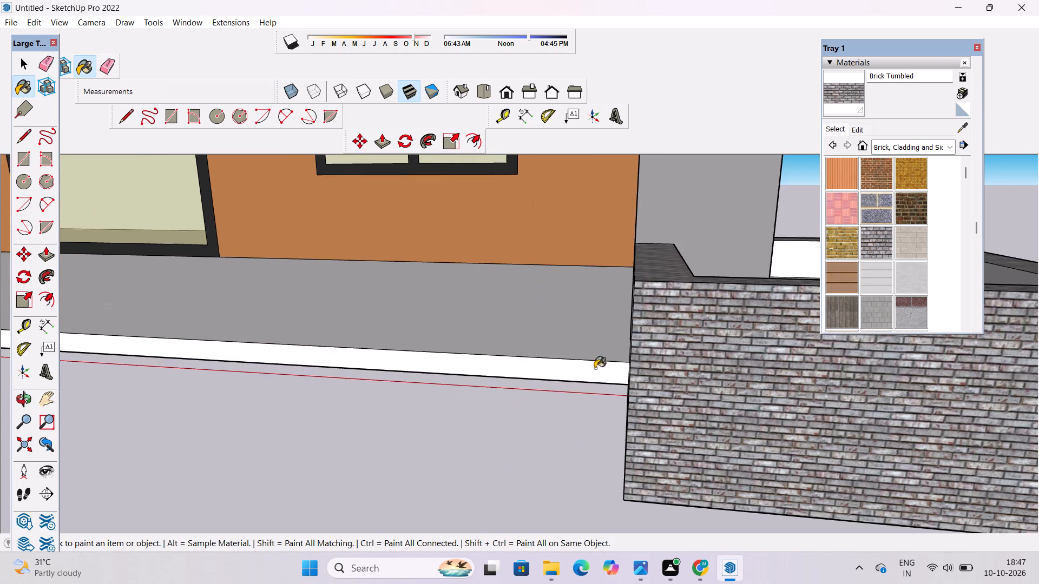
scroll(595, 368, up, 4)
click(675, 287)
scroll(695, 271, down, 20)
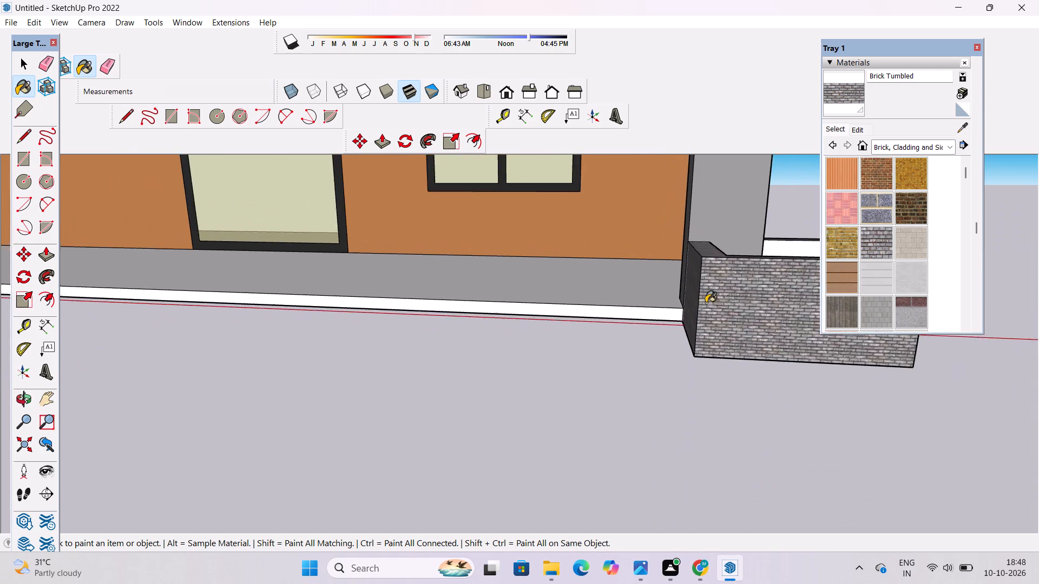
Erase the inset outline on the front face of the planter between the entrance steps and the porch.
scroll(706, 303, down, 13)
scroll(208, 295, up, 5)
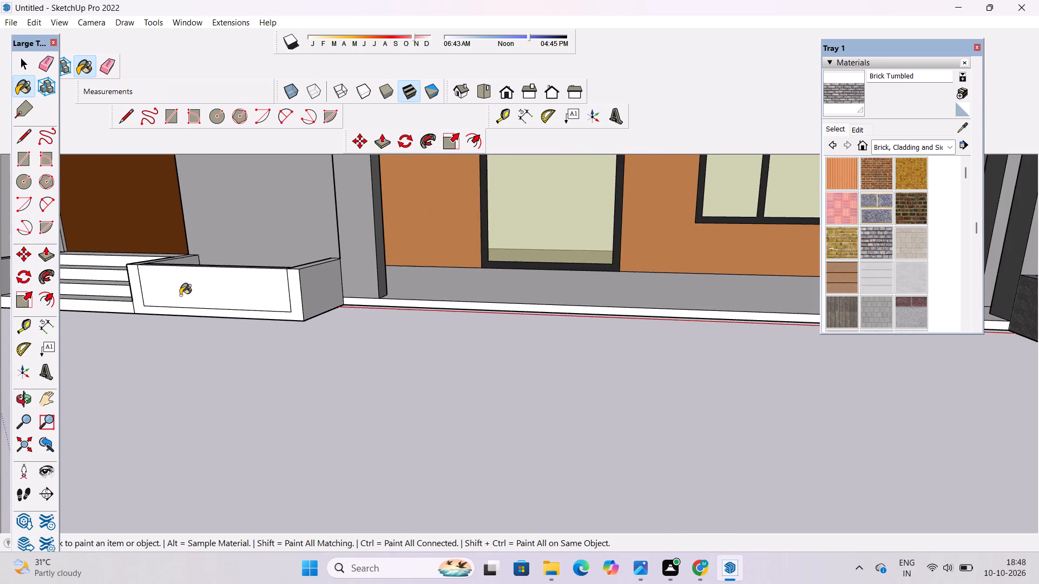
scroll(180, 295, up, 2)
key(e)
drag(140, 277, 176, 302)
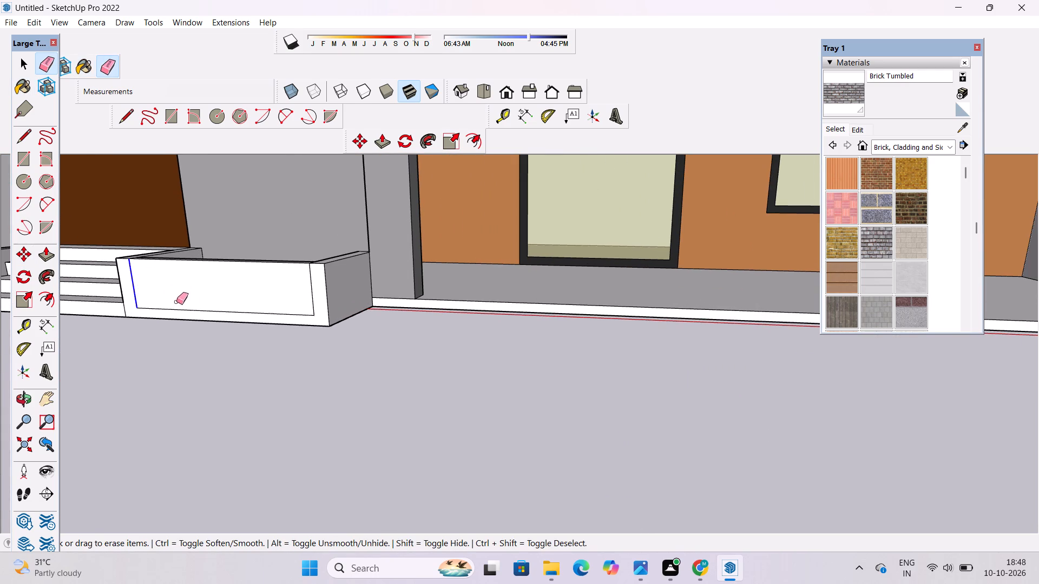
drag(176, 302, 186, 303)
drag(311, 280, 294, 315)
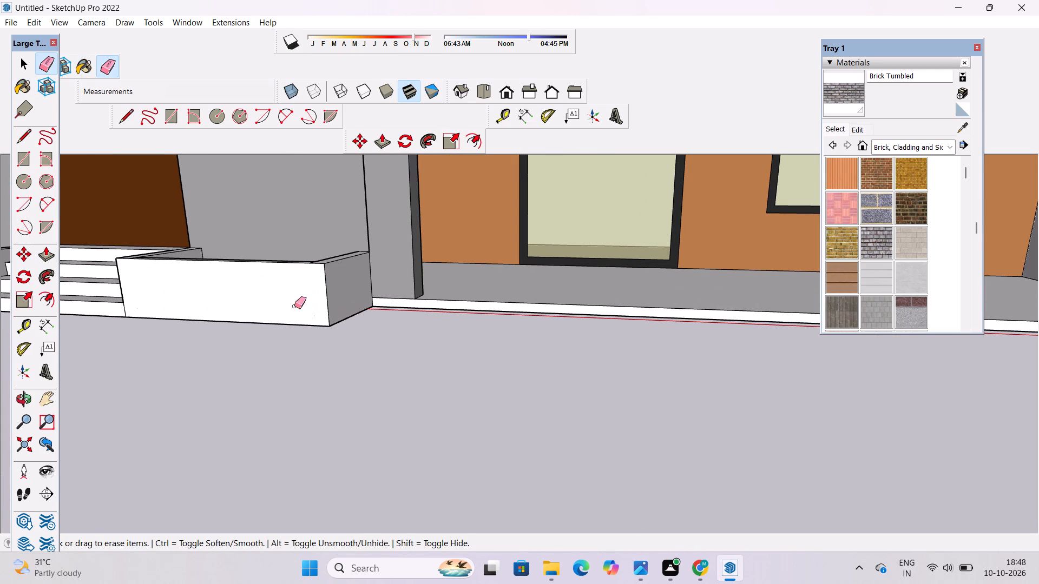
Erase the short seam lines at both front corners of that planter's rim.
key(o)
drag(273, 288, 472, 346)
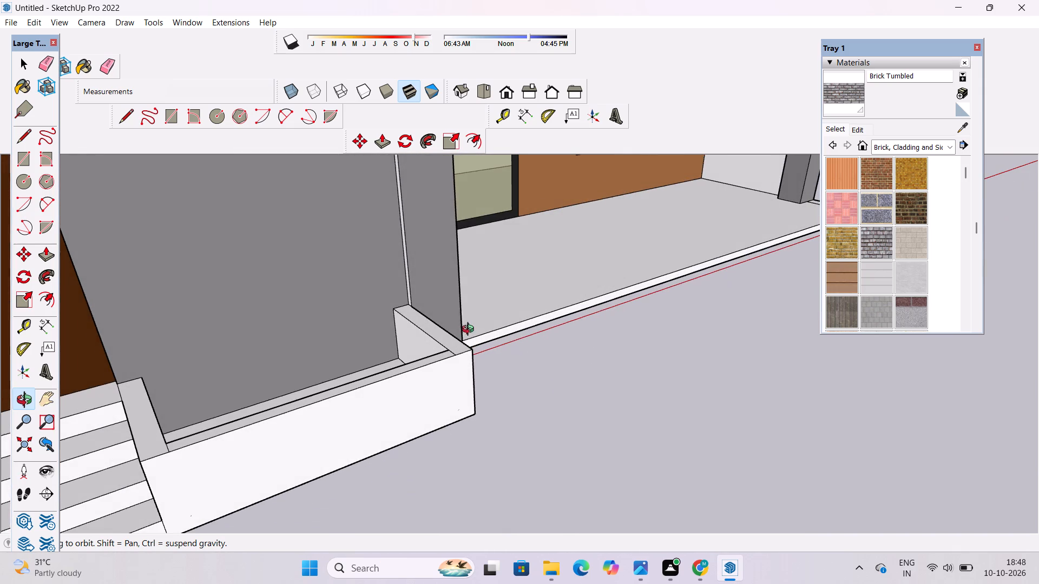
shift+drag(491, 377, 524, 348)
drag(524, 350, 421, 418)
shift+drag(211, 441, 512, 362)
drag(513, 370, 483, 450)
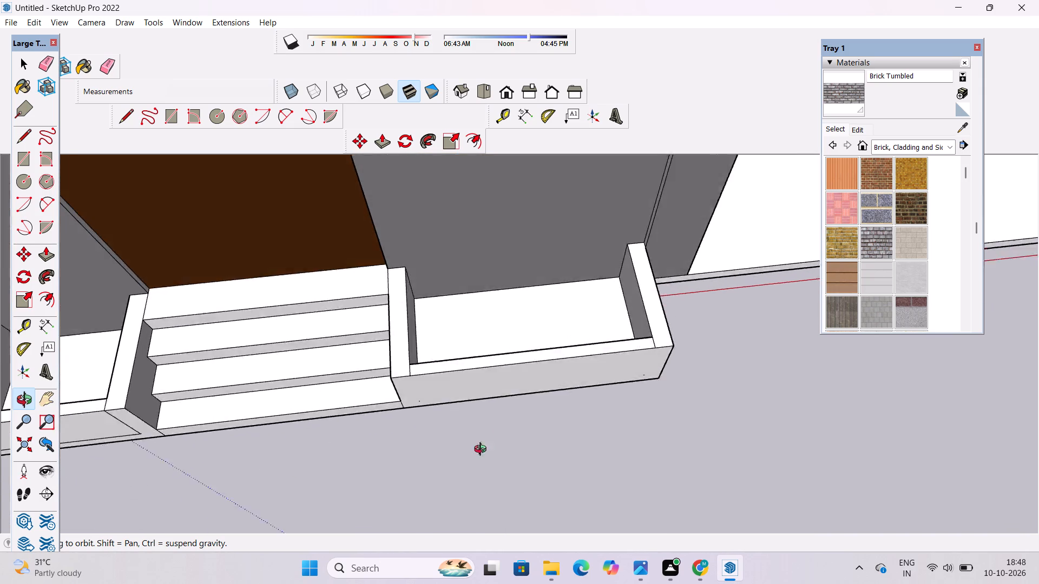
drag(483, 450, 460, 457)
scroll(426, 389, up, 5)
shift+drag(429, 367, 464, 413)
drag(461, 410, 453, 399)
key(e)
scroll(415, 378, up, 3)
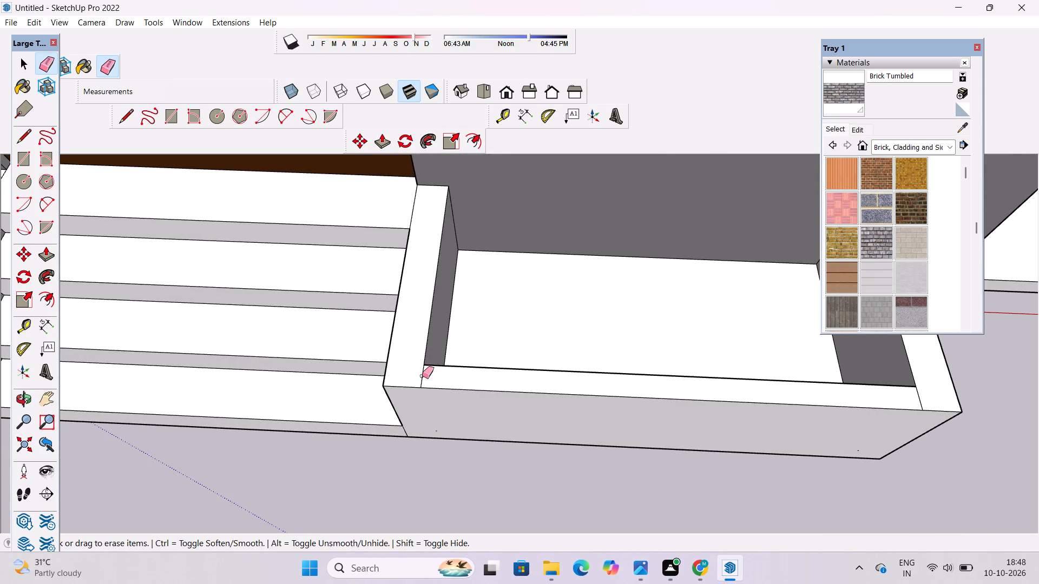
click(422, 376)
drag(435, 373, 419, 377)
scroll(277, 394, down, 12)
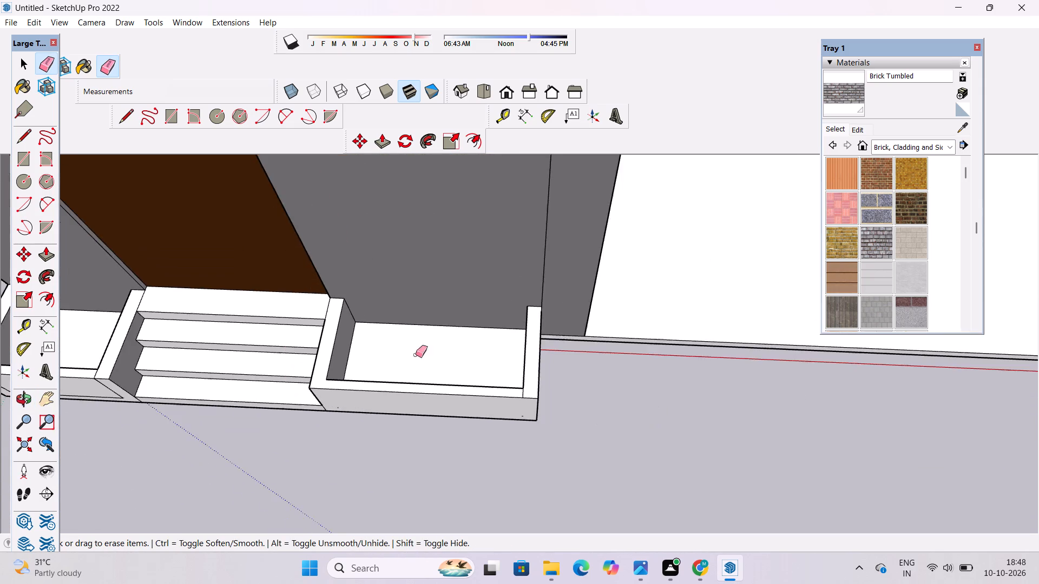
scroll(496, 377, up, 10)
drag(540, 396, 505, 422)
scroll(674, 368, down, 7)
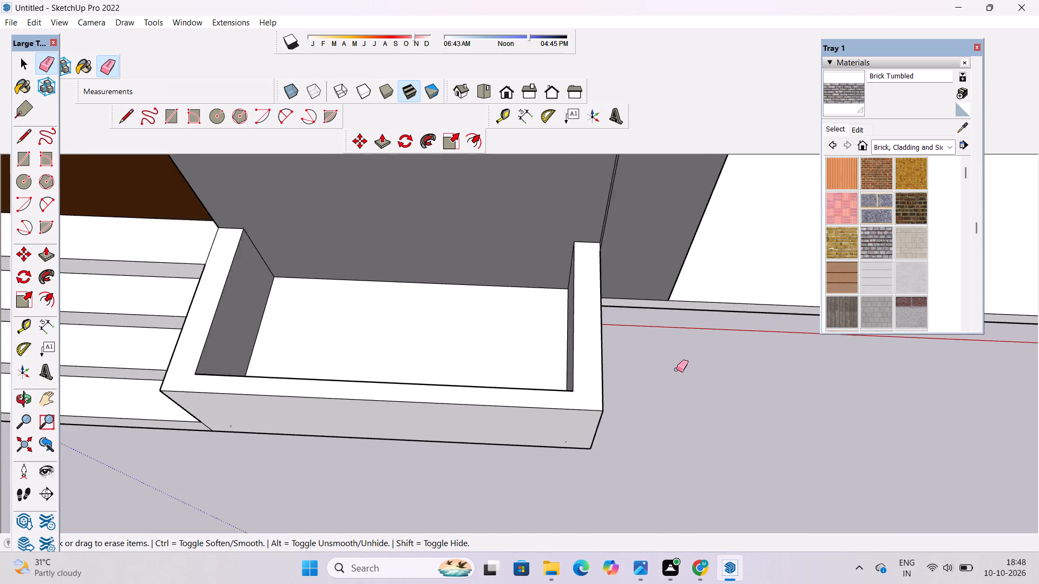
Erase the inset outline and rim corner seams from the planter on the other side of the entrance steps.
scroll(676, 369, down, 9)
scroll(321, 387, up, 11)
click(331, 356)
drag(347, 360, 350, 365)
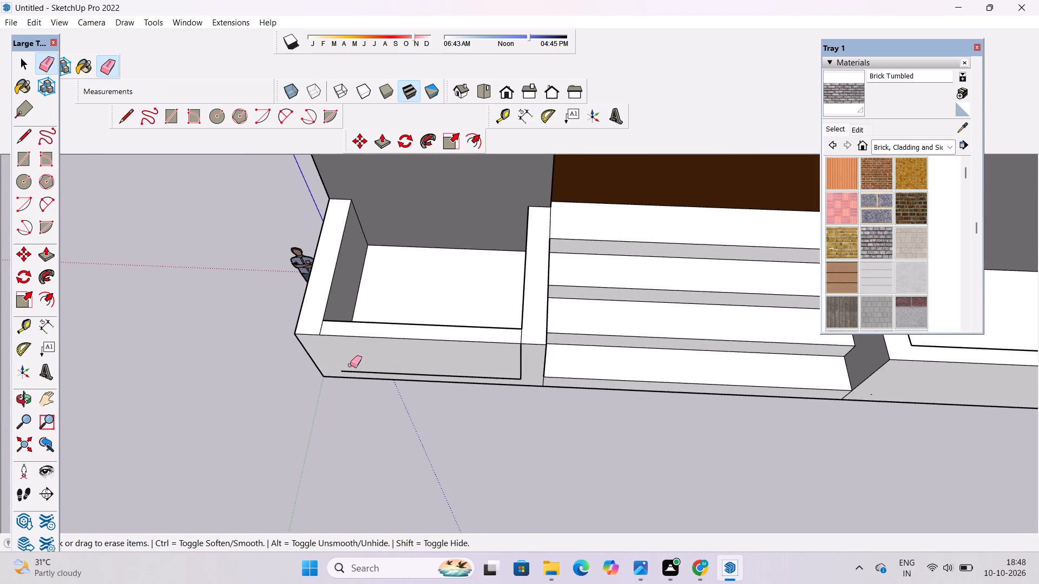
drag(350, 365, 423, 368)
drag(505, 356, 520, 360)
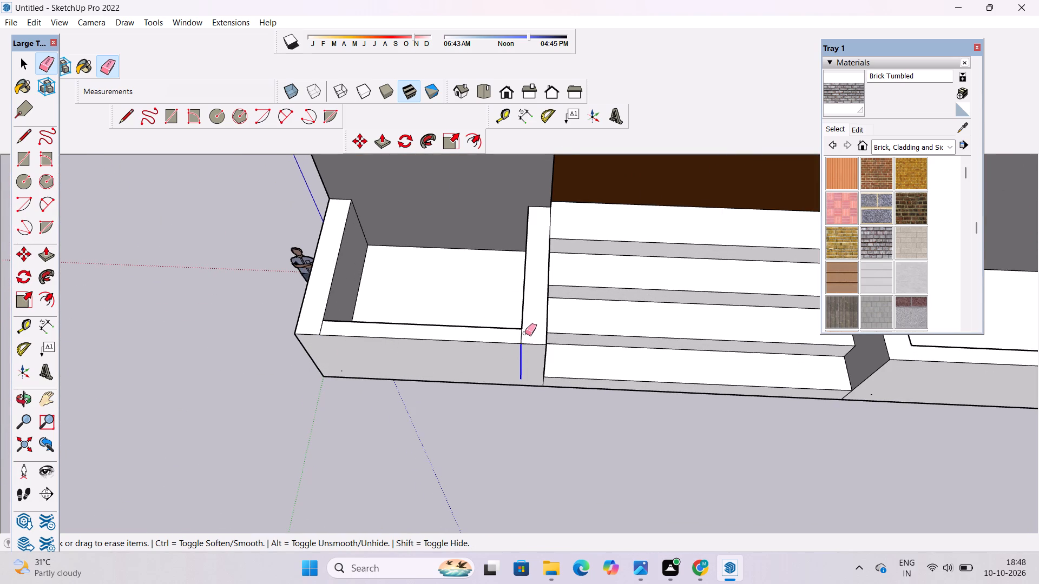
drag(525, 332, 521, 338)
click(323, 326)
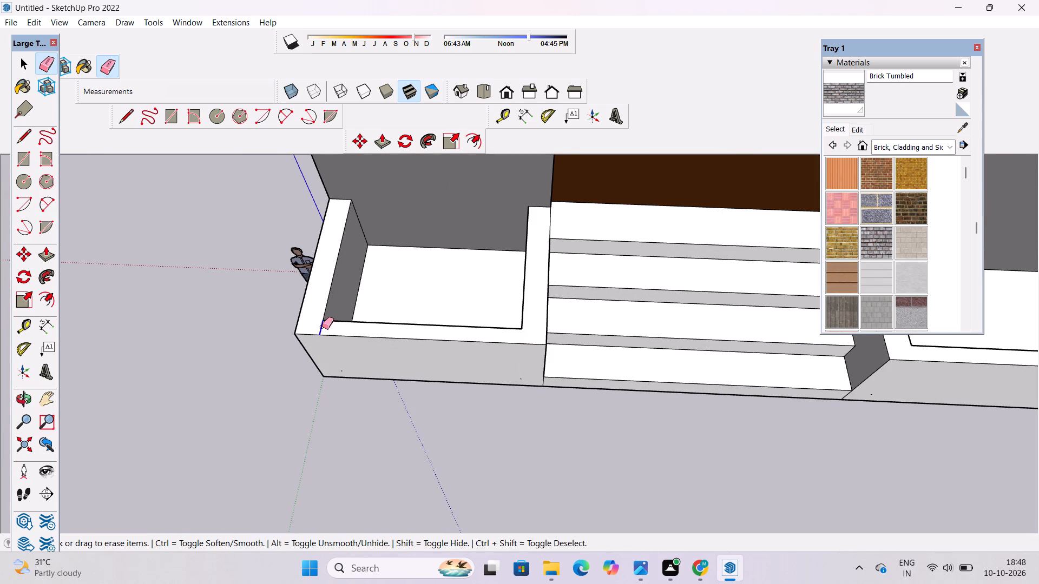
Paint the rim and front of the planter at the house's outer corner with Brick Tumbled.
click(846, 89)
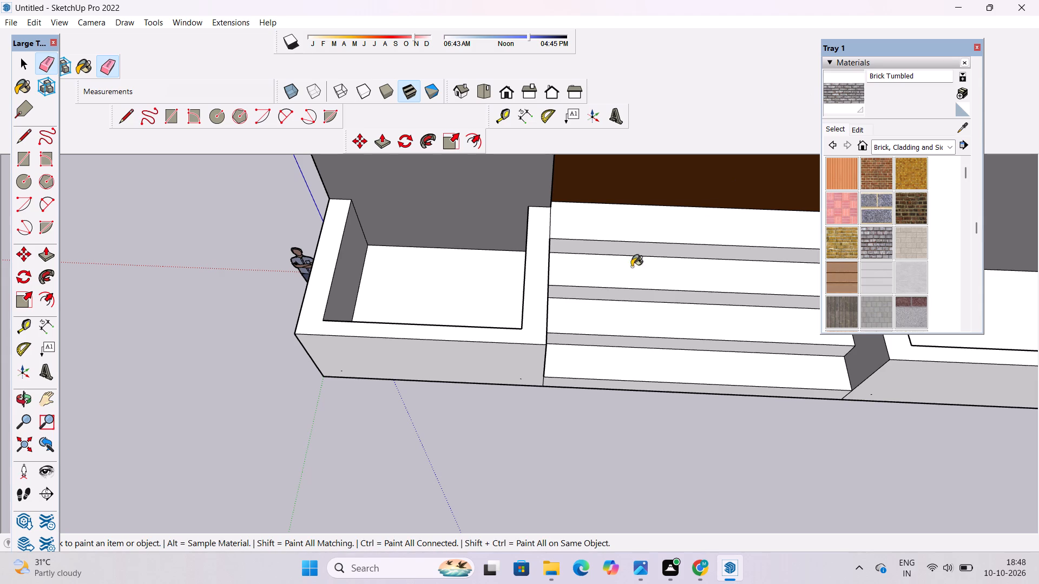
click(529, 282)
click(525, 363)
scroll(570, 330, up, 5)
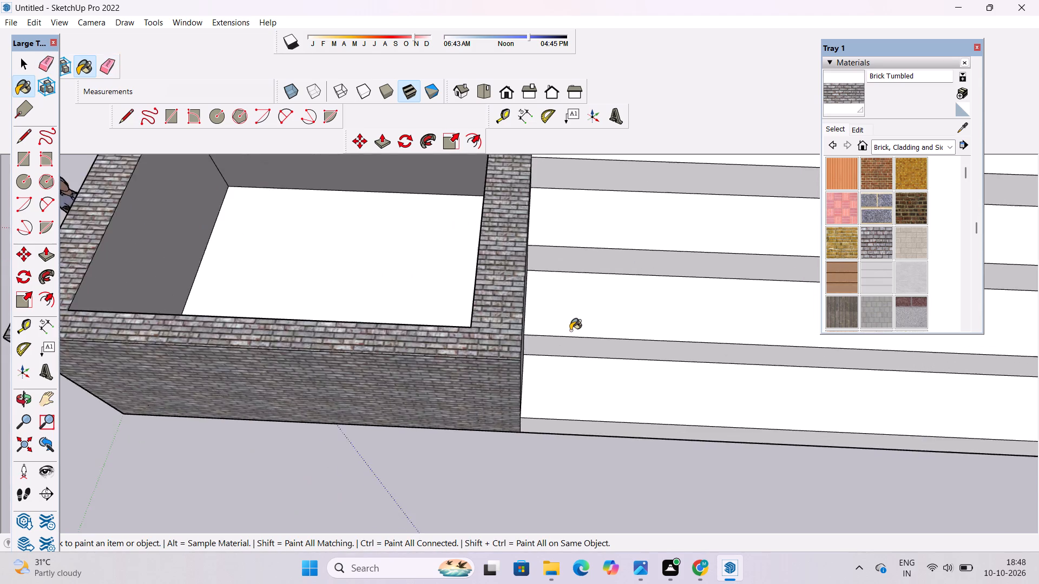
scroll(570, 330, up, 10)
click(463, 357)
scroll(567, 323, down, 7)
Paint the outer-corner planter's end wall and the narrow base strip below it with Brick Tumbled.
key(o)
scroll(567, 323, down, 4)
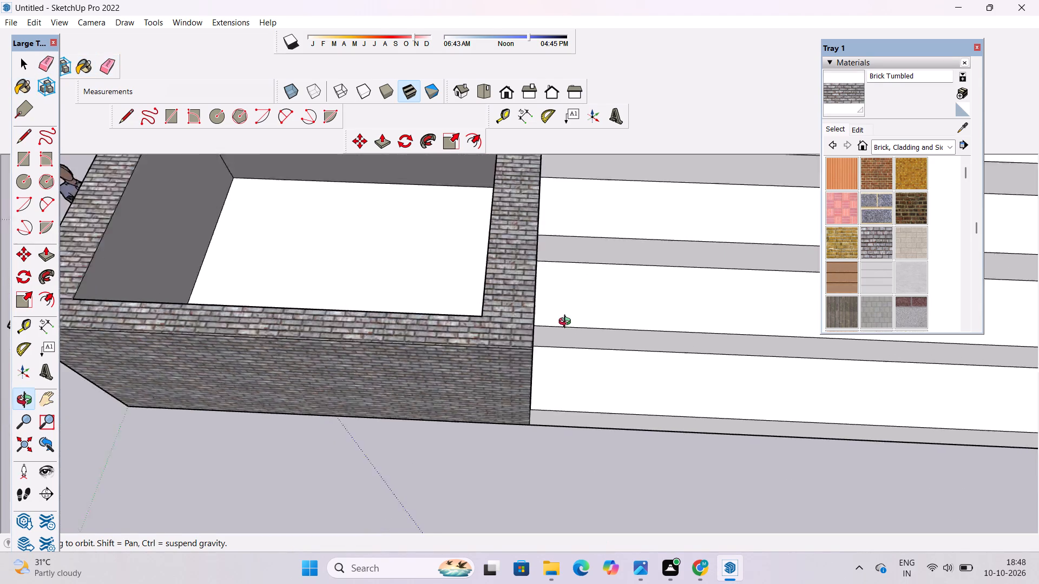
scroll(567, 323, down, 2)
drag(306, 387, 538, 313)
scroll(555, 280, down, 6)
drag(402, 413, 405, 363)
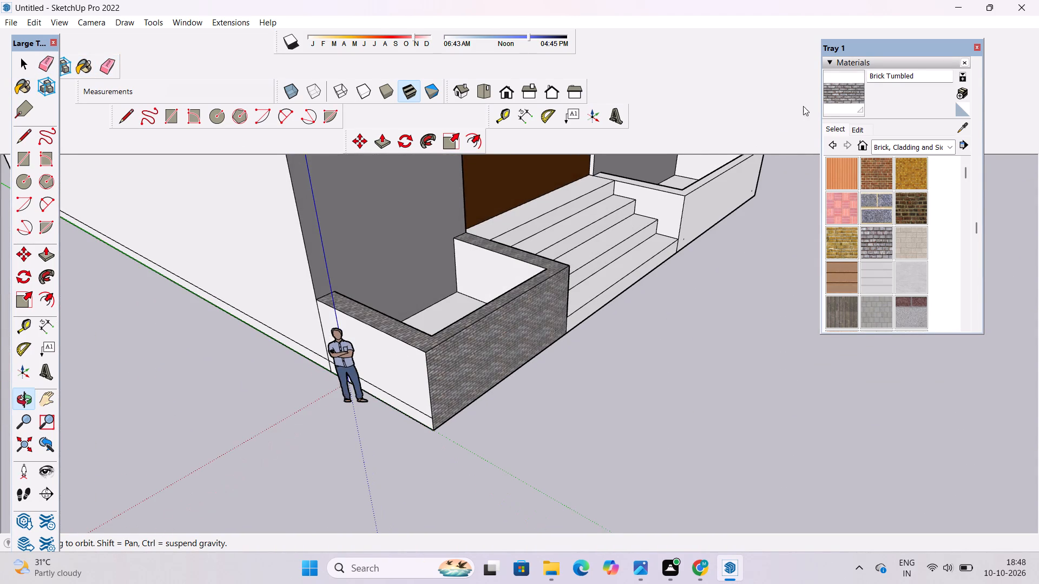
click(840, 93)
click(385, 371)
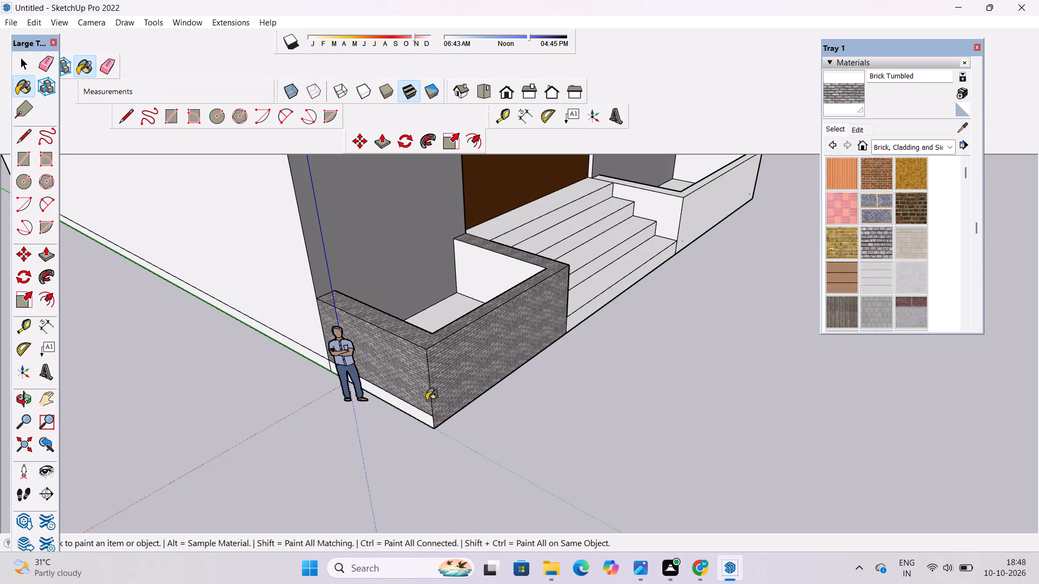
scroll(423, 421, up, 4)
click(431, 410)
click(430, 420)
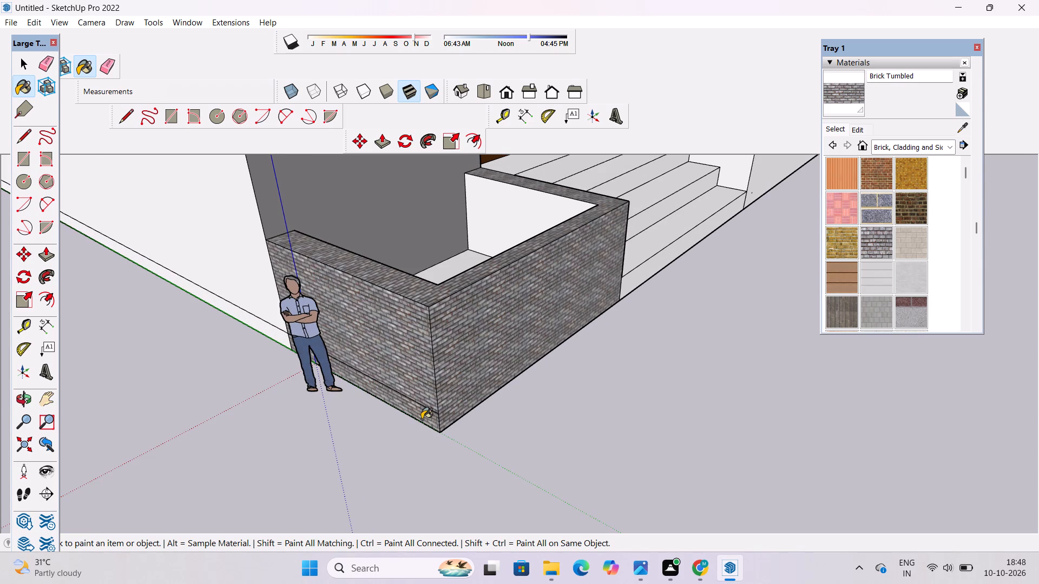
Paint the front, end face and rim of the planter between the entrance steps and the porch with Brick Tumbled.
key(o)
scroll(306, 380, down, 6)
drag(595, 364, 336, 339)
scroll(267, 332, down, 3)
shift+drag(505, 341, 294, 334)
drag(297, 335, 361, 337)
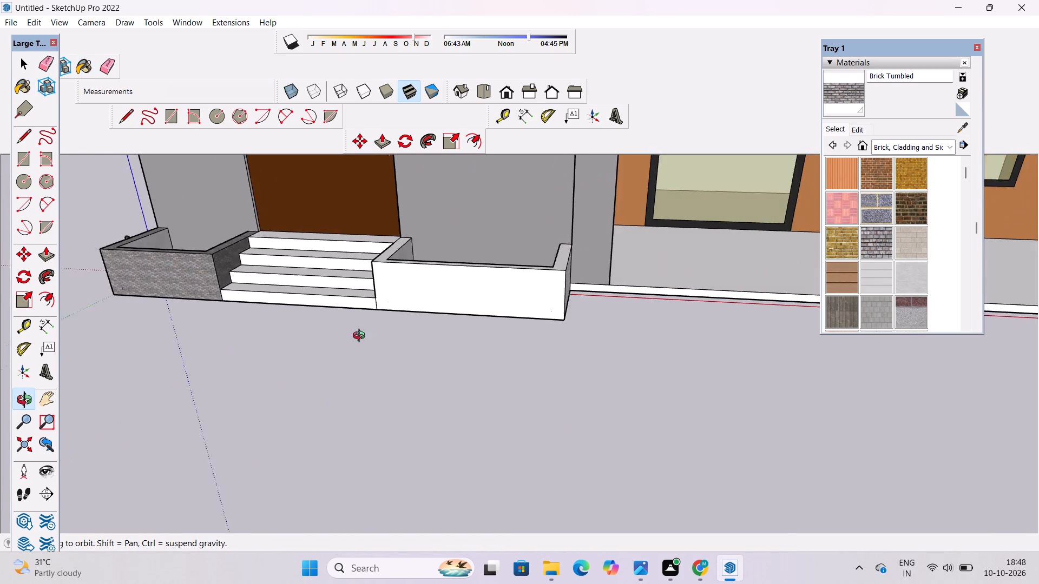
drag(361, 337, 397, 329)
shift+drag(525, 312, 379, 336)
scroll(449, 311, down, 5)
drag(598, 318, 557, 330)
drag(598, 338, 501, 359)
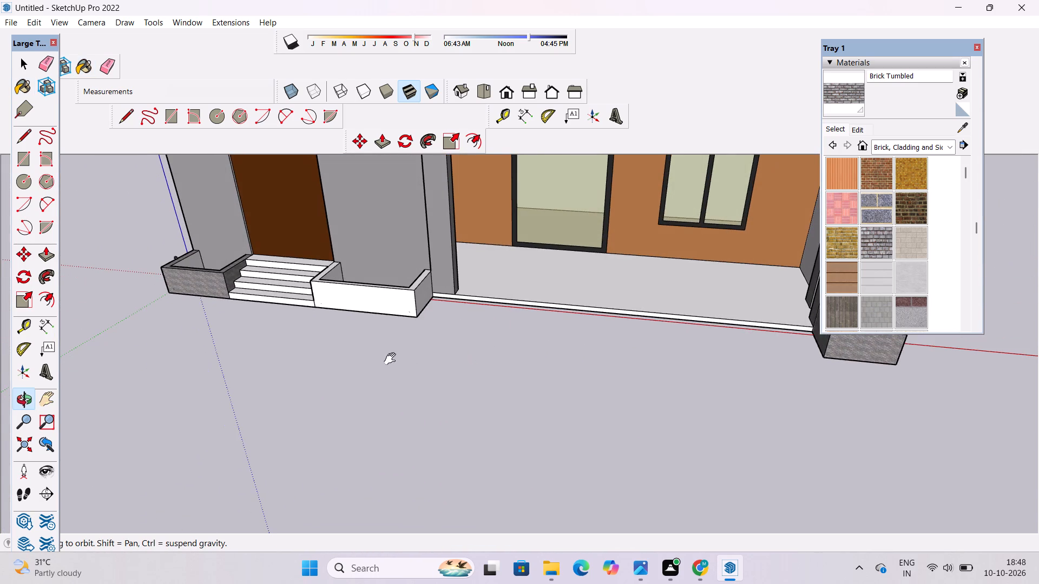
shift+click(574, 369)
shift+scroll(444, 362, down, 5)
shift+drag(374, 367, 456, 367)
click(461, 363)
shift+scroll(489, 330, up, 2)
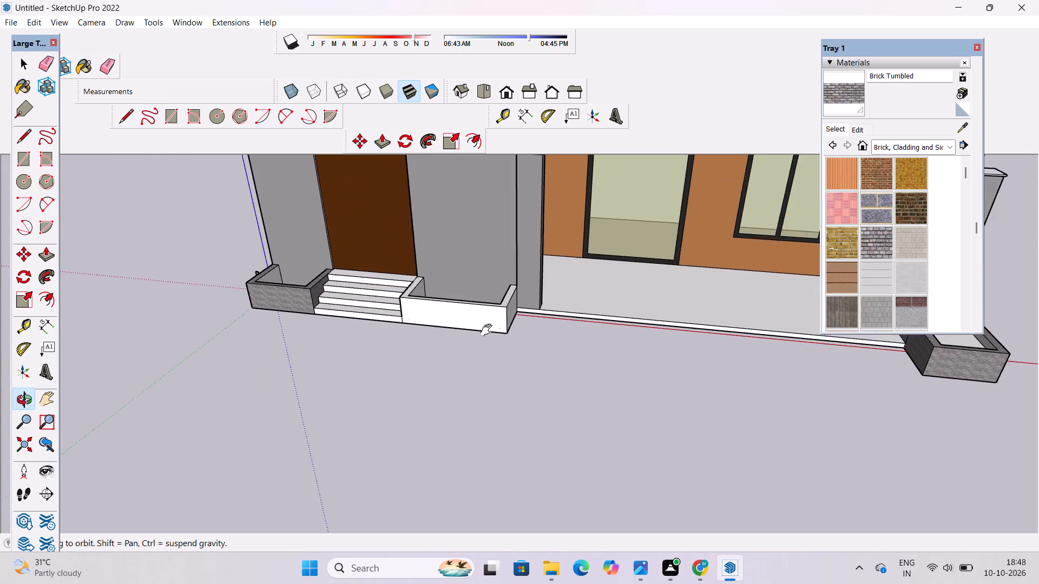
shift+scroll(489, 330, up, 3)
shift+drag(489, 330, 495, 344)
shift+click(844, 91)
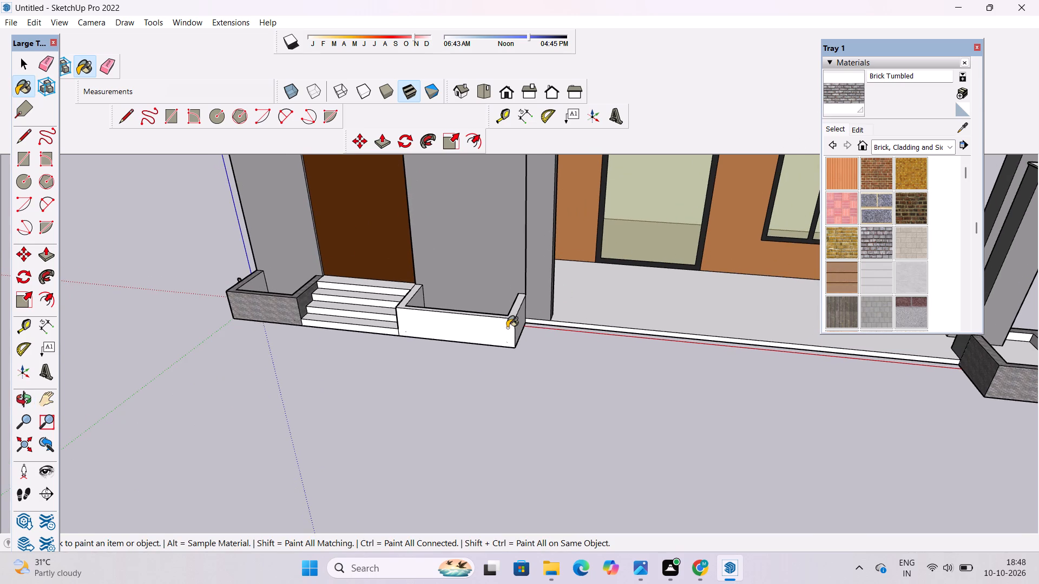
click(507, 328)
scroll(514, 323, up, 10)
click(523, 307)
click(517, 285)
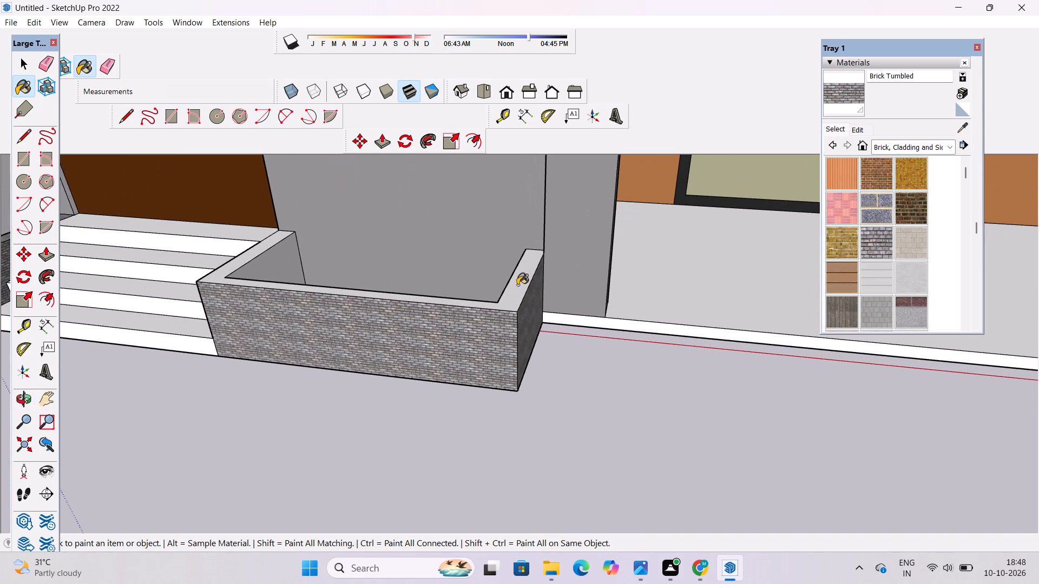
scroll(502, 369, up, 4)
scroll(438, 346, down, 11)
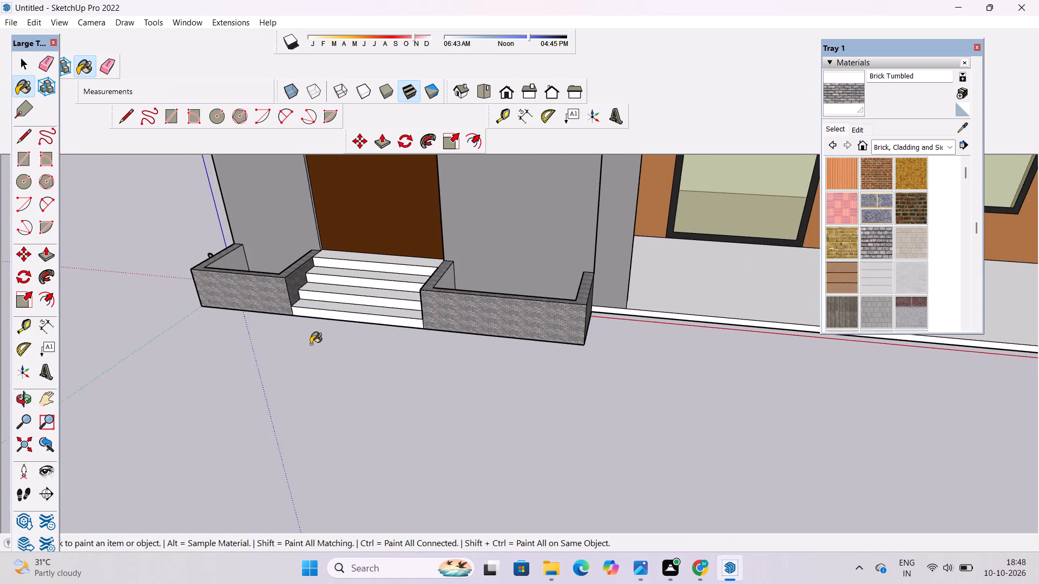
Inspect the brick planters, entrance steps and the whole front elevation from close up and from a distance.
scroll(311, 344, up, 16)
drag(804, 198, 804, 207)
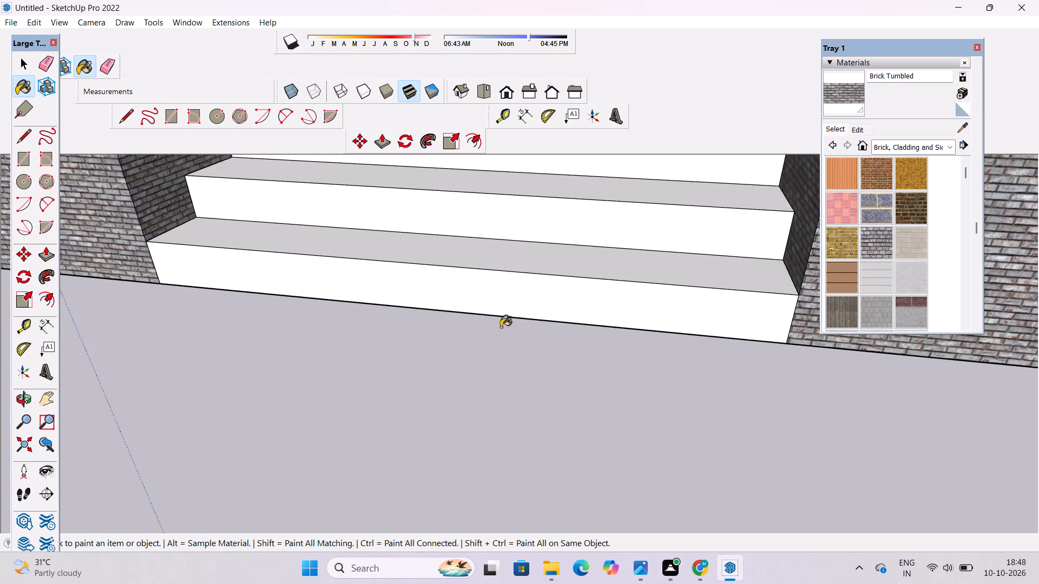
scroll(343, 360, down, 20)
key(o)
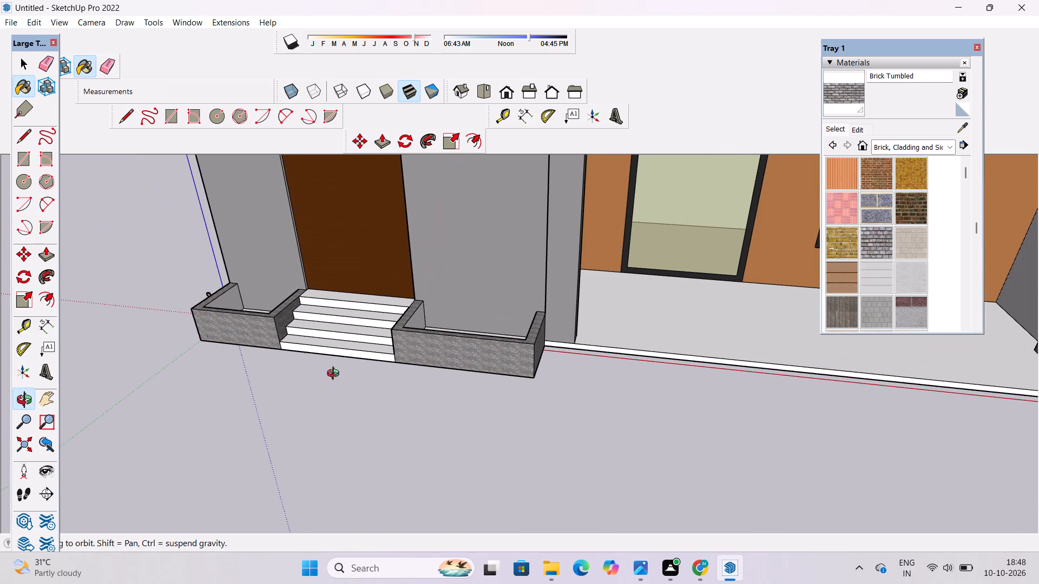
drag(395, 400, 417, 355)
shift+drag(420, 327, 410, 376)
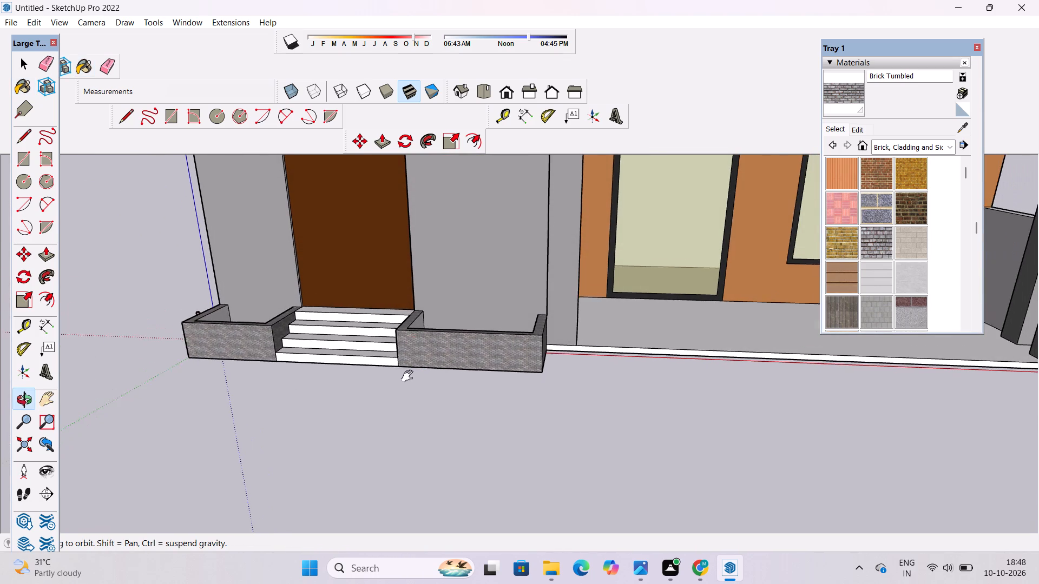
shift+drag(410, 376, 409, 380)
drag(400, 373, 465, 376)
scroll(456, 357, down, 5)
shift+drag(456, 370, 448, 413)
drag(445, 422, 442, 365)
scroll(440, 354, down, 4)
shift+drag(436, 352, 411, 397)
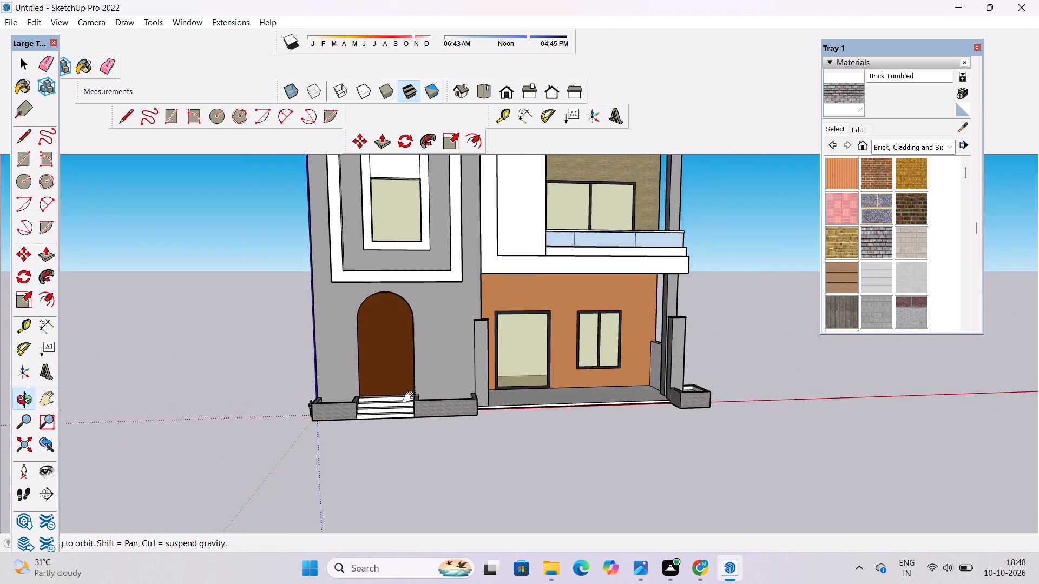
shift+drag(411, 397, 407, 403)
scroll(404, 403, up, 3)
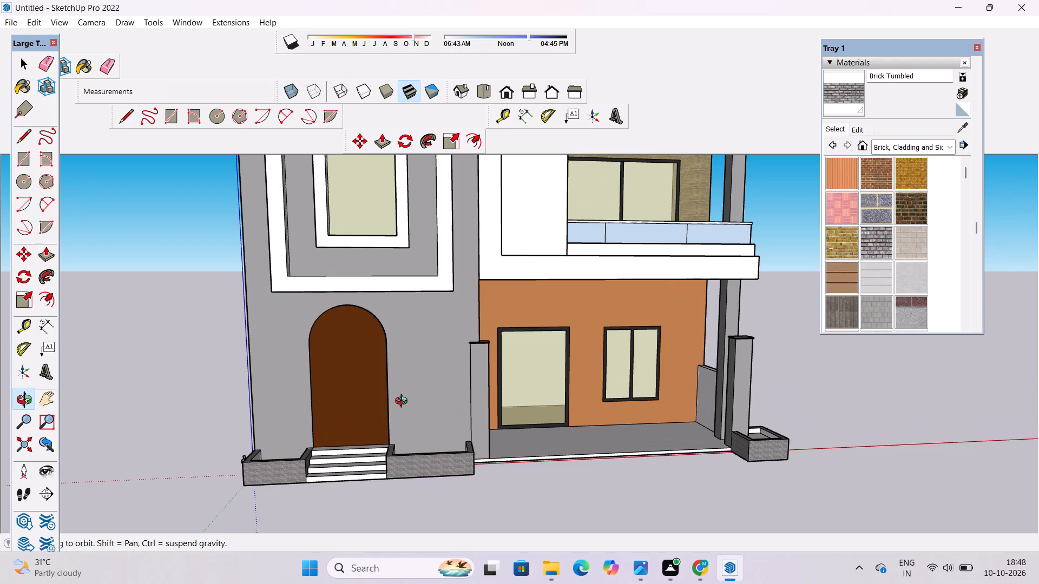
scroll(404, 402, up, 1)
scroll(402, 396, down, 5)
drag(484, 406, 442, 433)
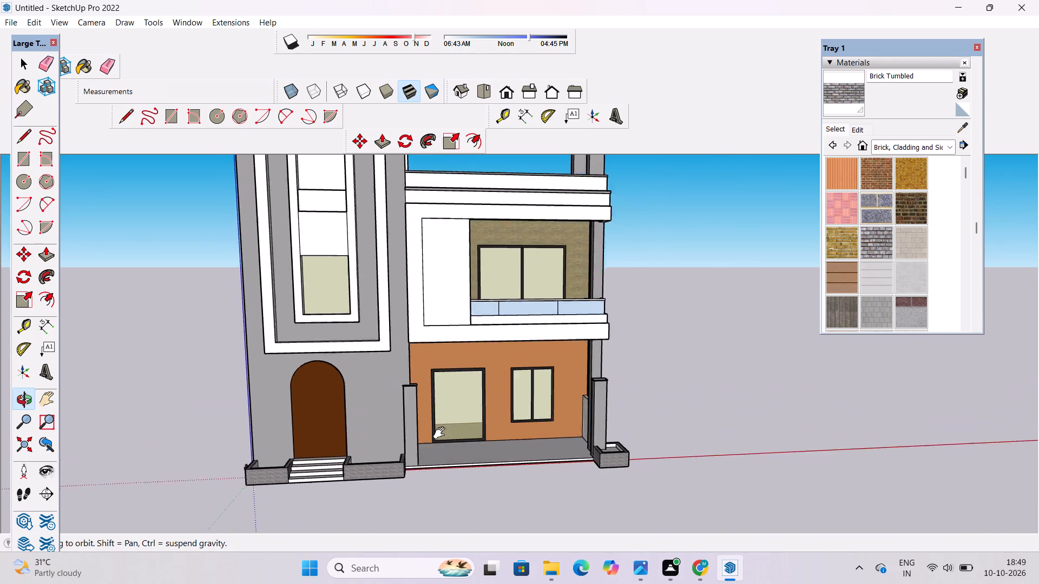
drag(442, 433, 440, 437)
shift+drag(446, 459, 400, 433)
scroll(413, 397, down, 4)
shift+drag(443, 388, 421, 424)
scroll(378, 361, up, 4)
drag(366, 361, 404, 382)
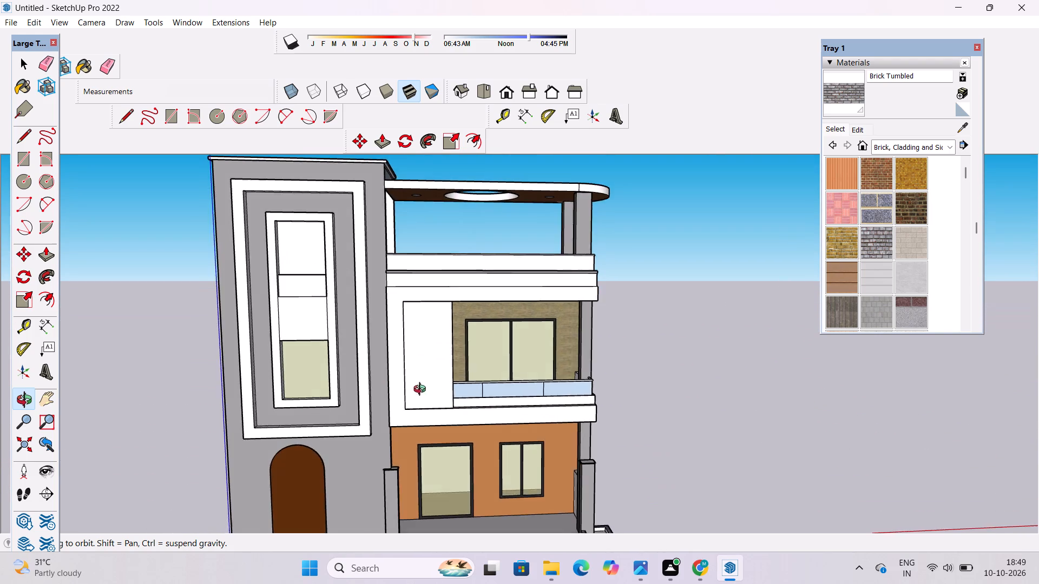
shift+drag(424, 405, 403, 356)
drag(504, 442, 457, 414)
scroll(466, 381, down, 6)
shift+drag(487, 408, 463, 423)
drag(371, 381, 409, 376)
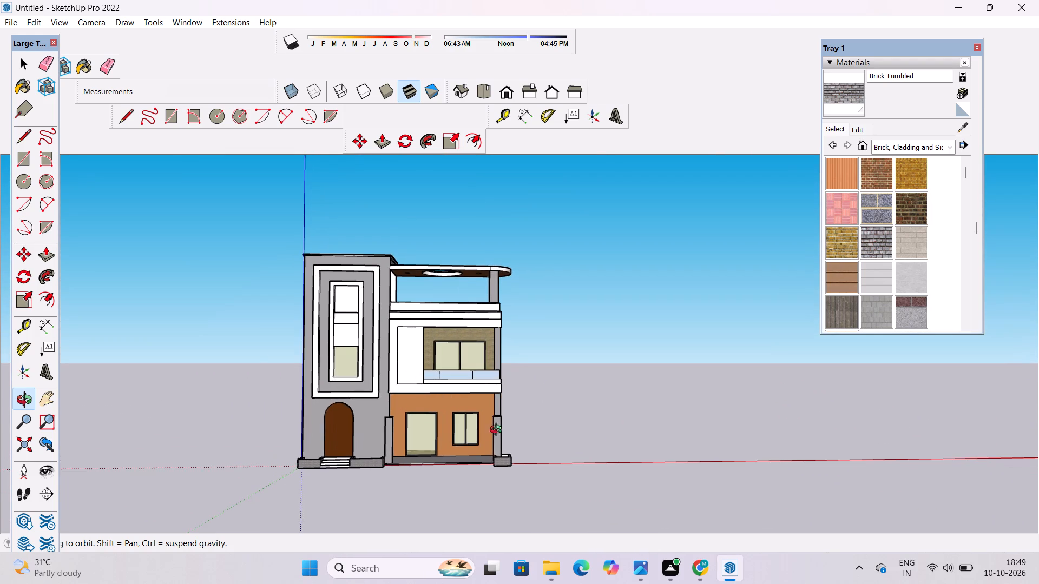
drag(494, 483, 478, 443)
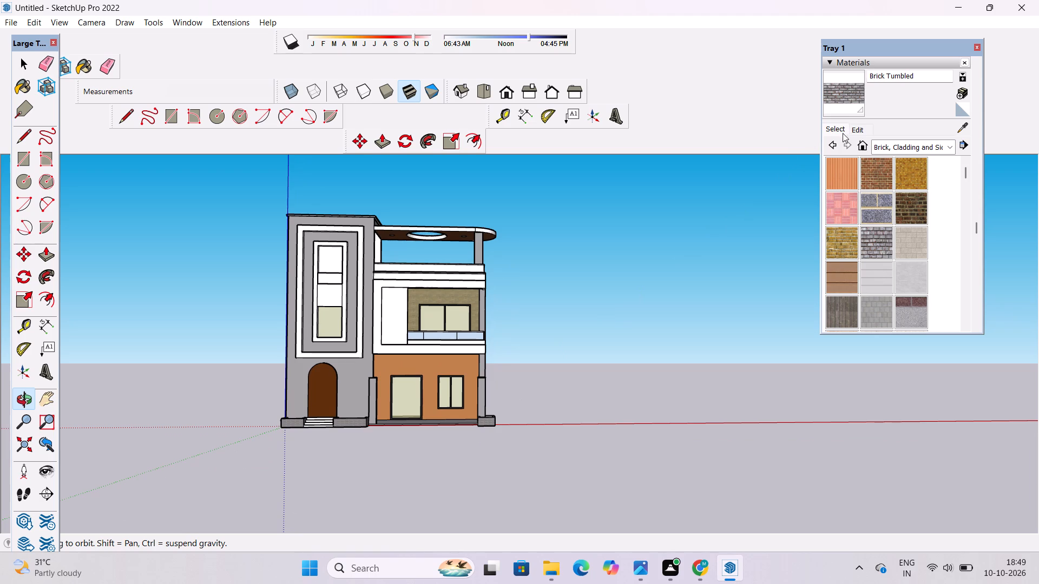
Paint the tower panel directly above the lower tower window with the Checker Plate pattern.
click(887, 150)
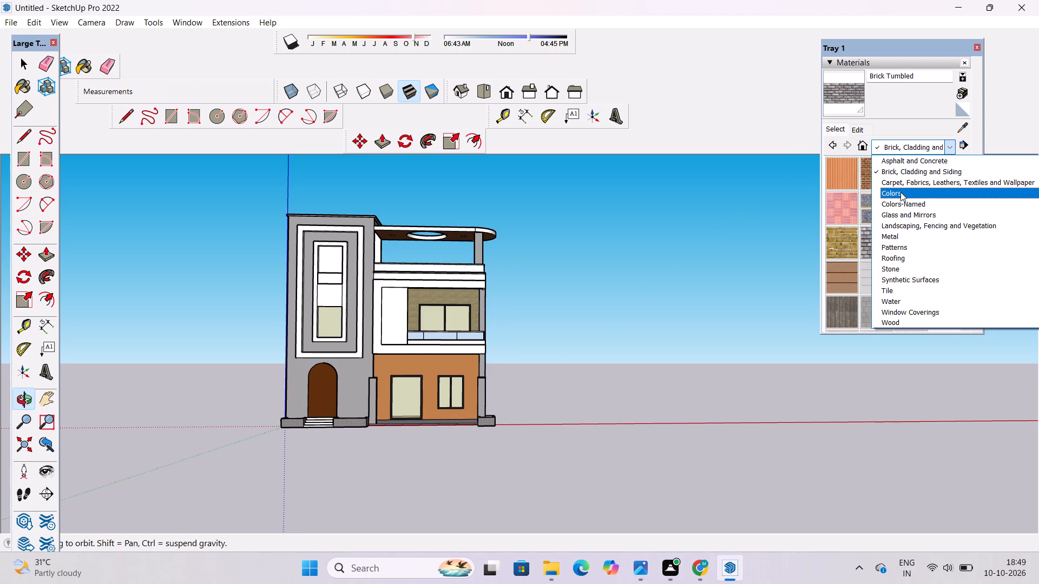
click(900, 182)
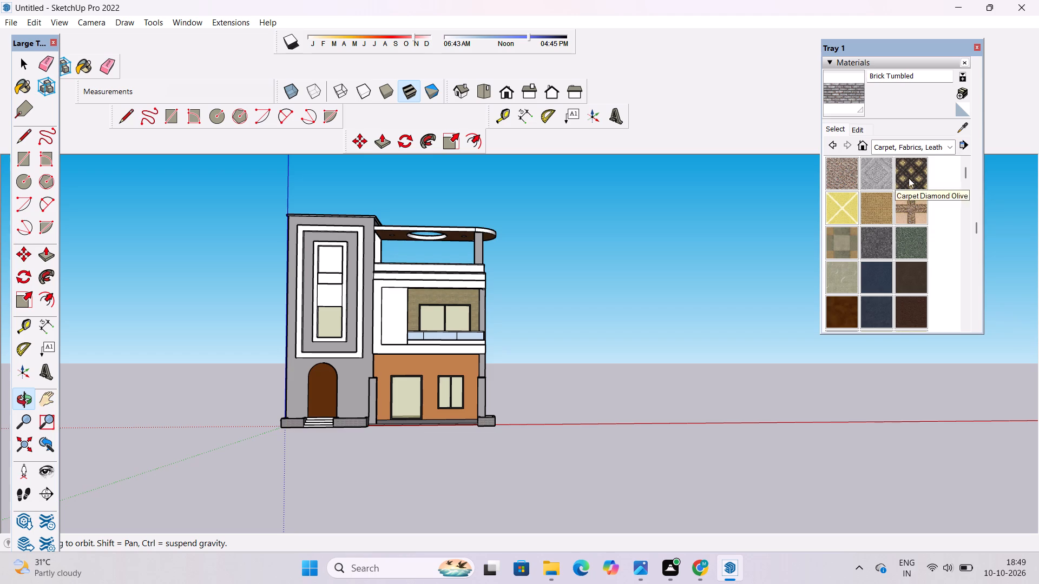
click(908, 150)
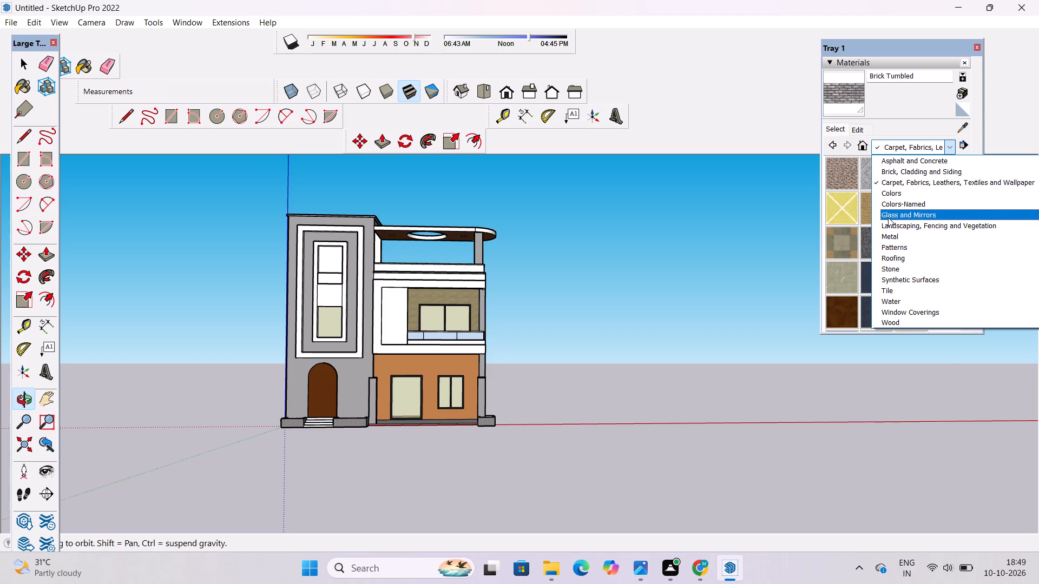
click(900, 248)
scroll(895, 224, down, 2)
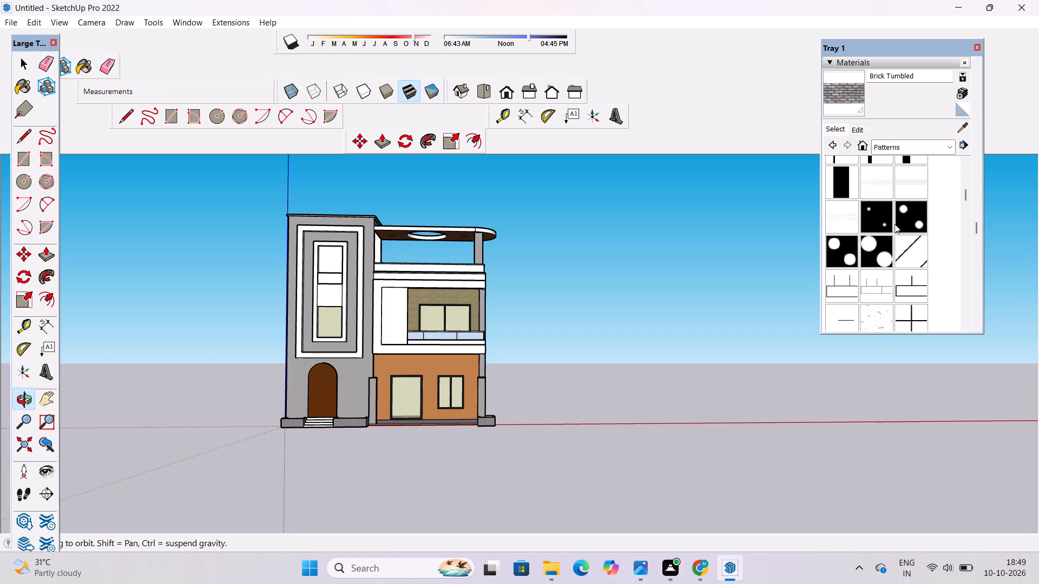
scroll(895, 224, down, 1)
click(844, 288)
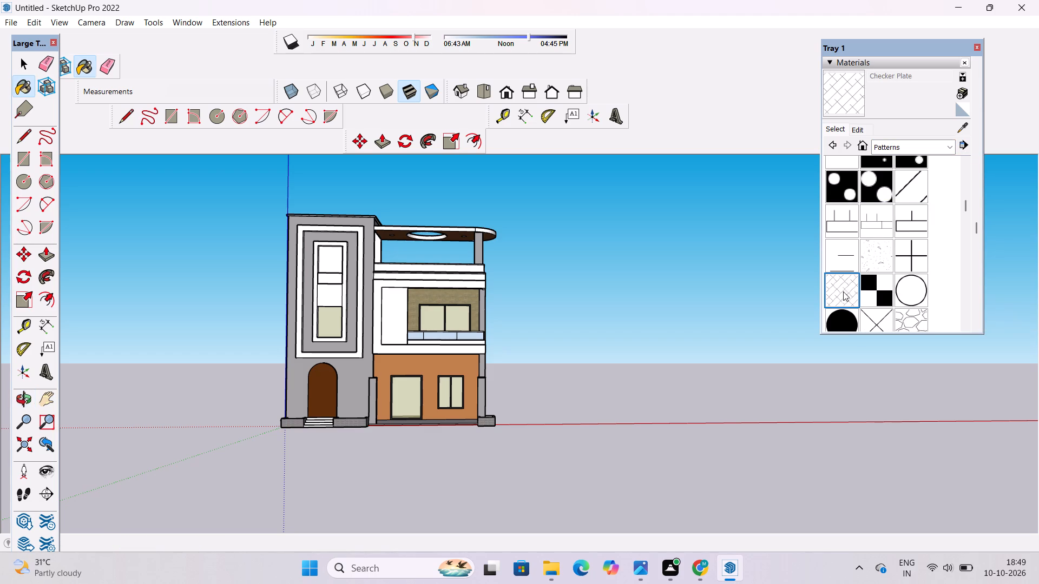
scroll(307, 302, up, 9)
click(336, 287)
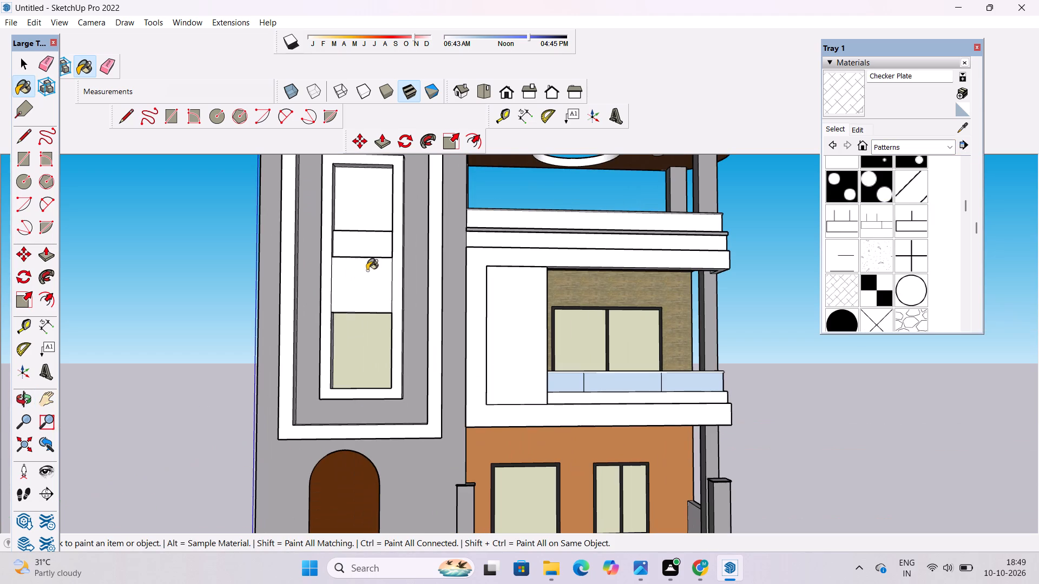
Set the Checker Plate texture size to 10' by 10'.
click(860, 127)
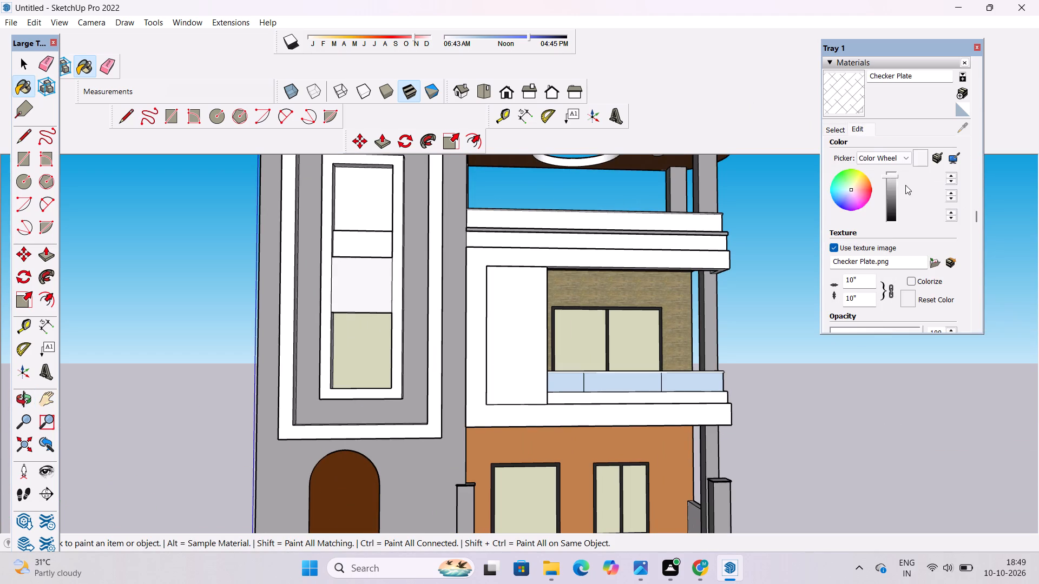
click(858, 294)
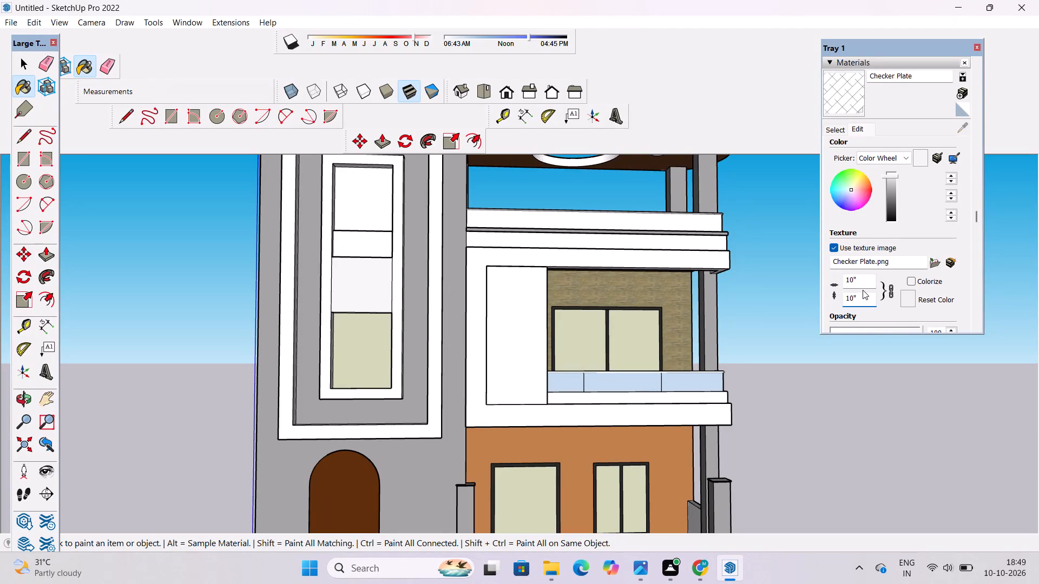
key(BackSpace)
key(1)
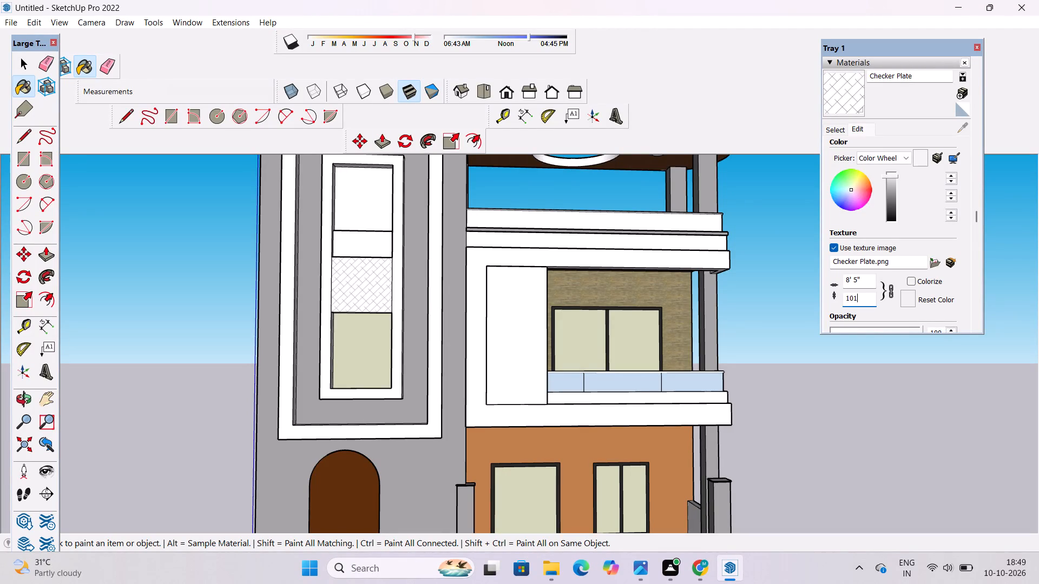
key(BackSpace)
key(apostrophe)
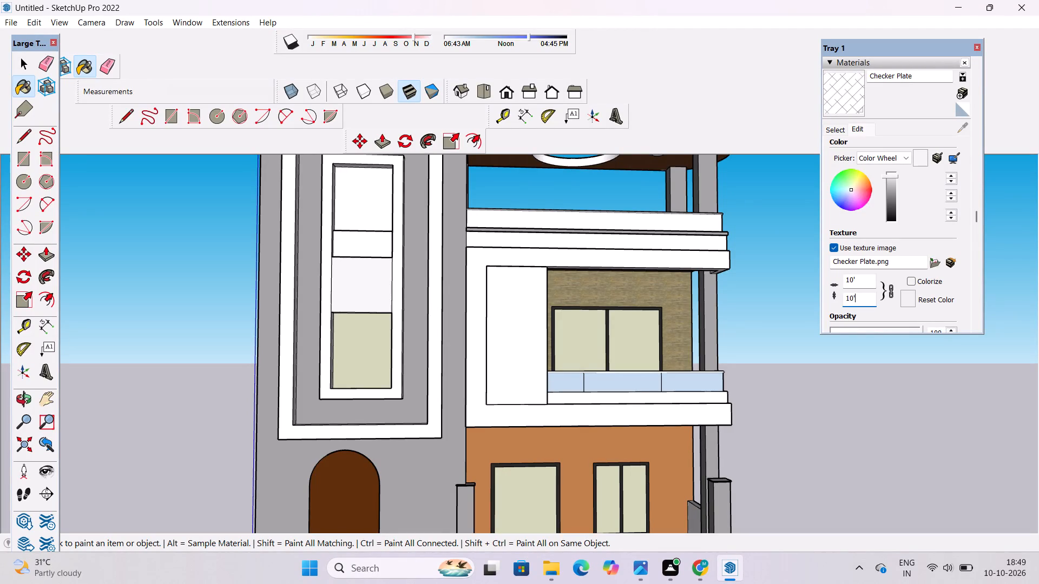
Tint the Checker Plate material a darker brownish grey.
click(890, 181)
click(890, 191)
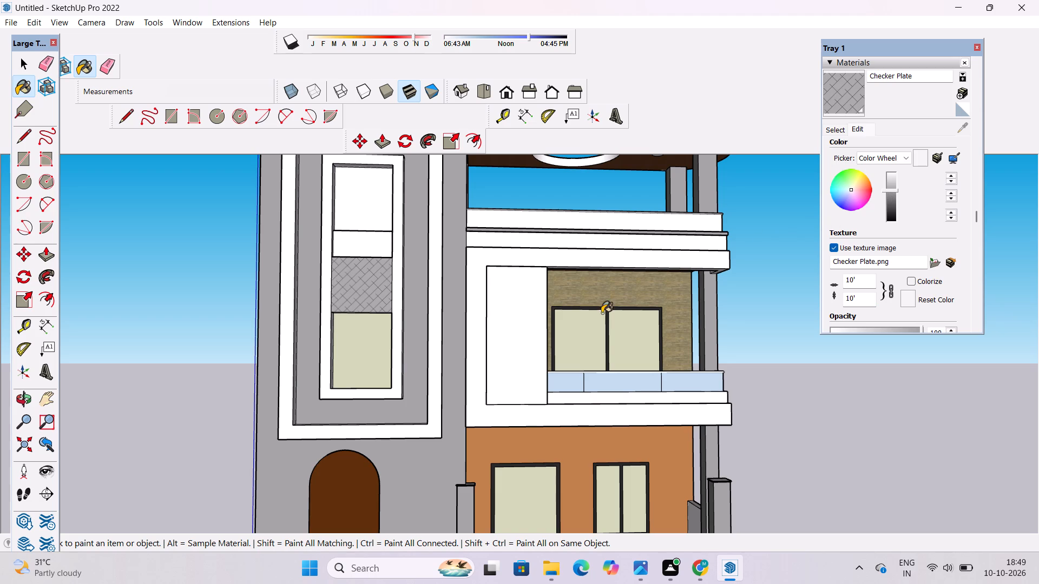
click(849, 184)
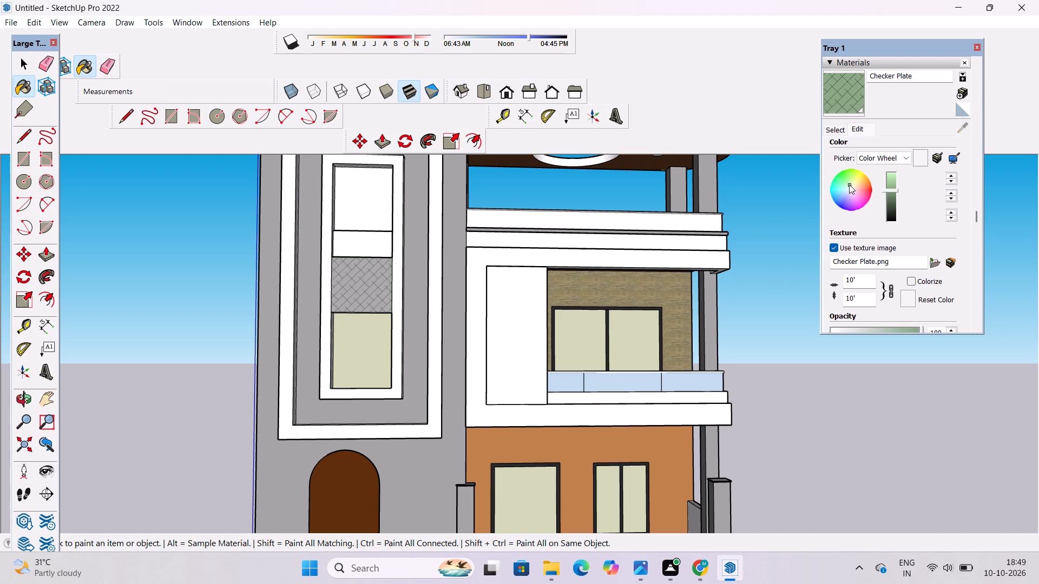
click(849, 187)
click(854, 188)
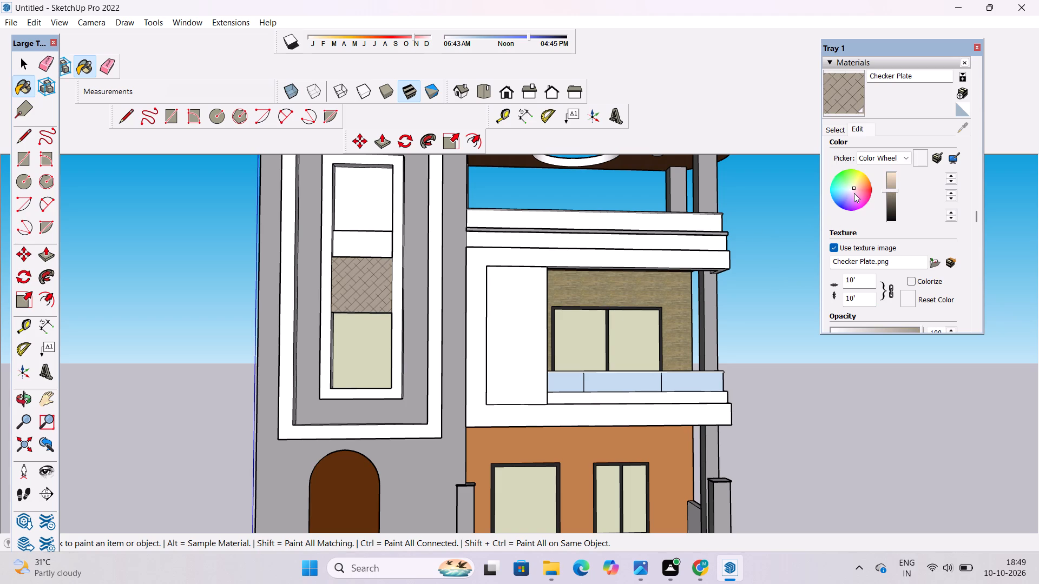
click(892, 195)
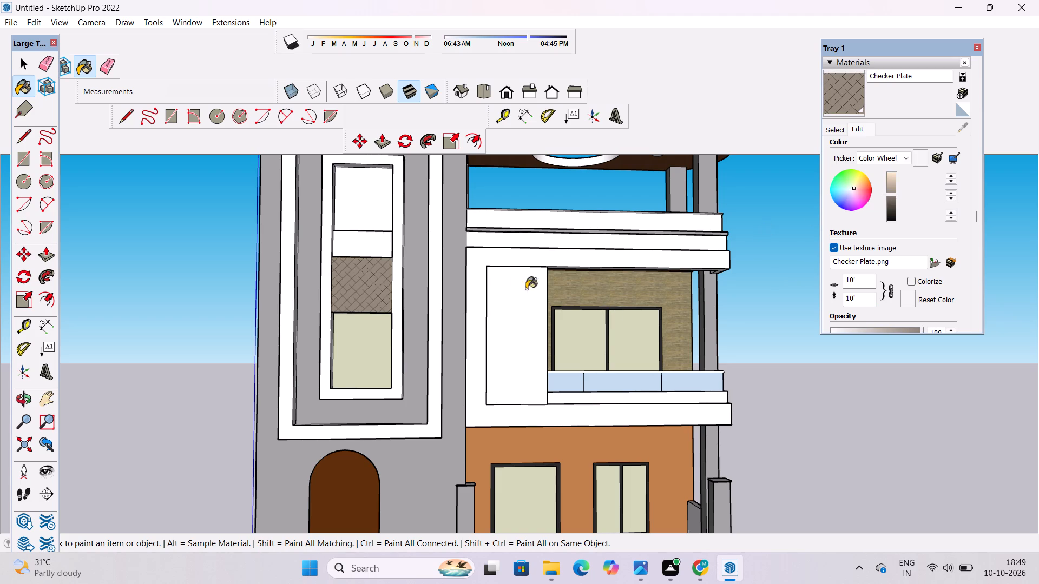
Paint the narrow underside above the lower tower window with the tinted Checker Plate.
scroll(383, 303, up, 10)
scroll(305, 358, down, 4)
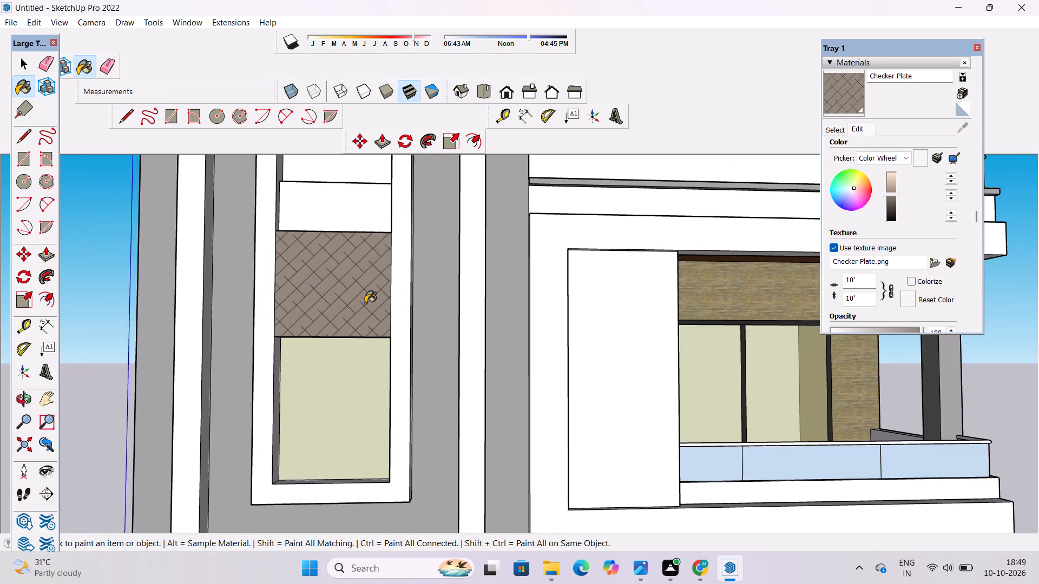
scroll(364, 245, up, 19)
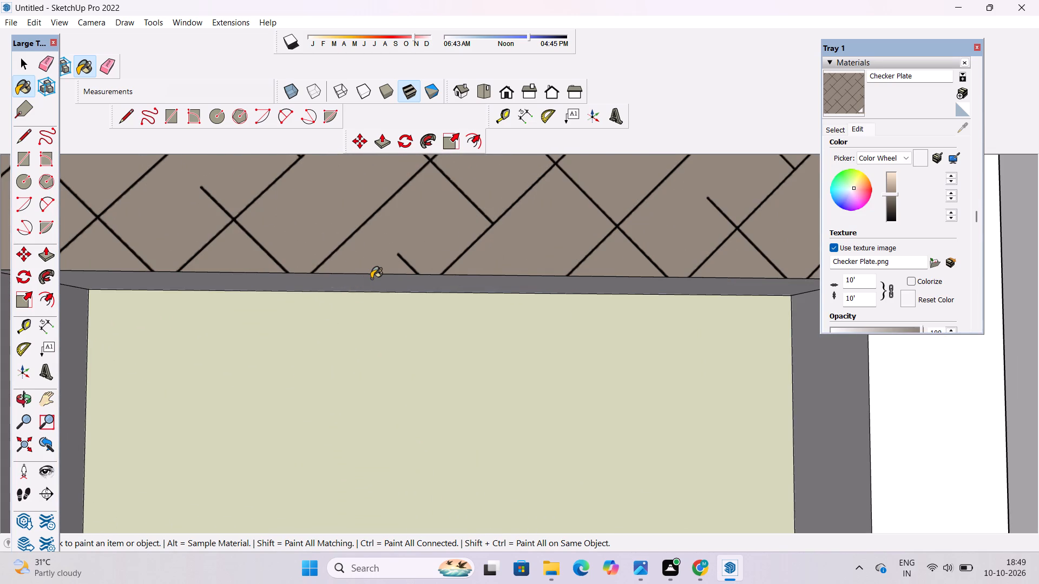
click(371, 278)
scroll(376, 330, down, 19)
scroll(391, 232, up, 5)
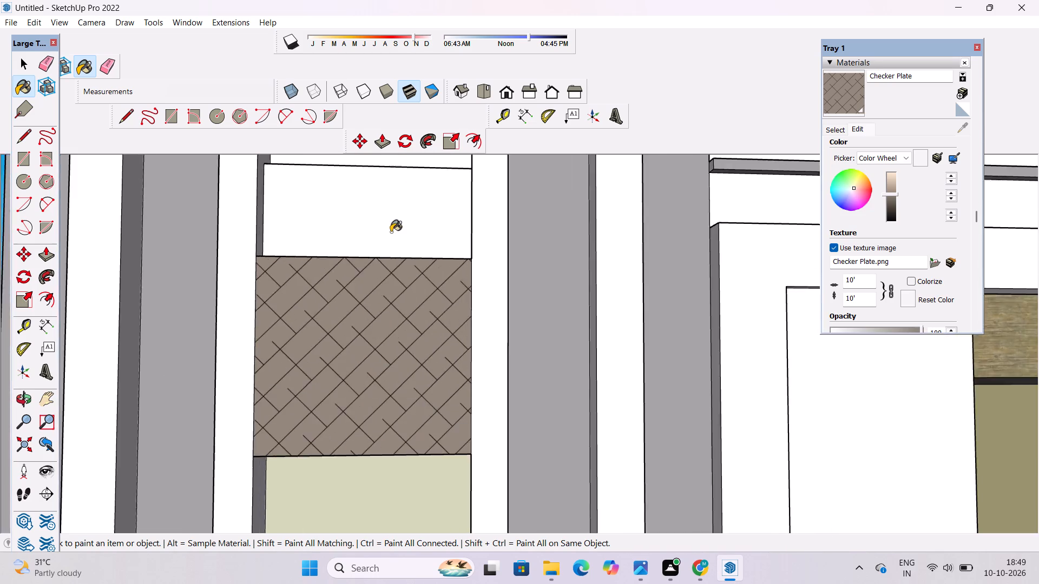
scroll(391, 232, up, 6)
scroll(327, 310, down, 12)
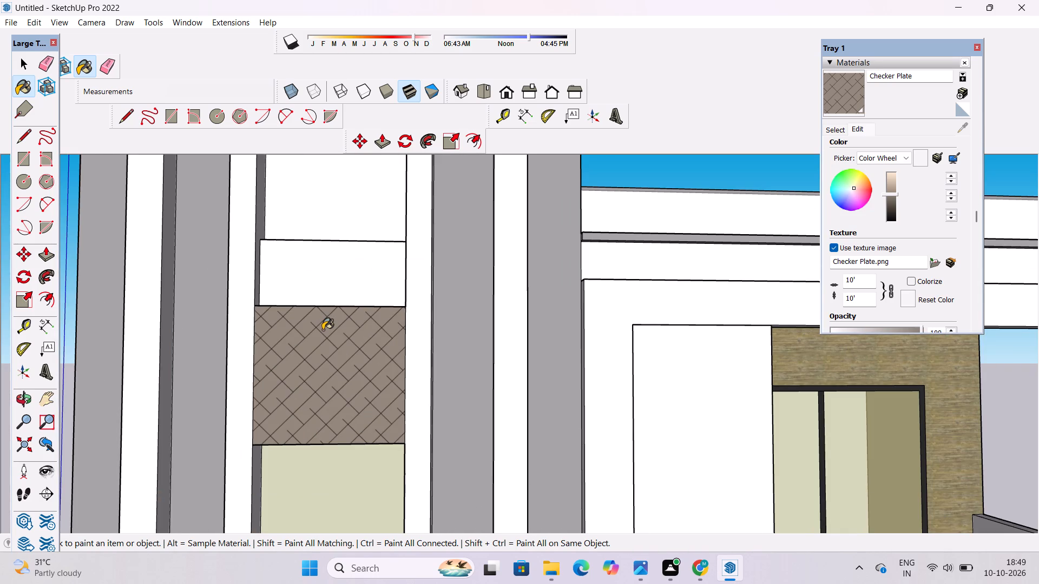
Paint the plain band directly above the Checker Plate panel on the tower with 0134_DimGray from Colors-Named.
key(space)
click(829, 128)
right_click(830, 128)
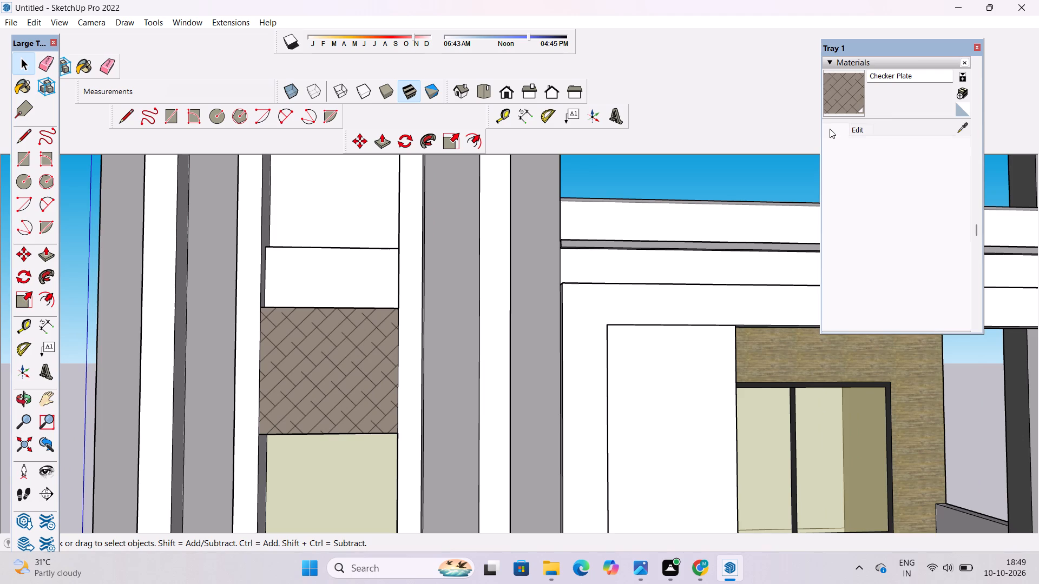
click(926, 147)
click(918, 203)
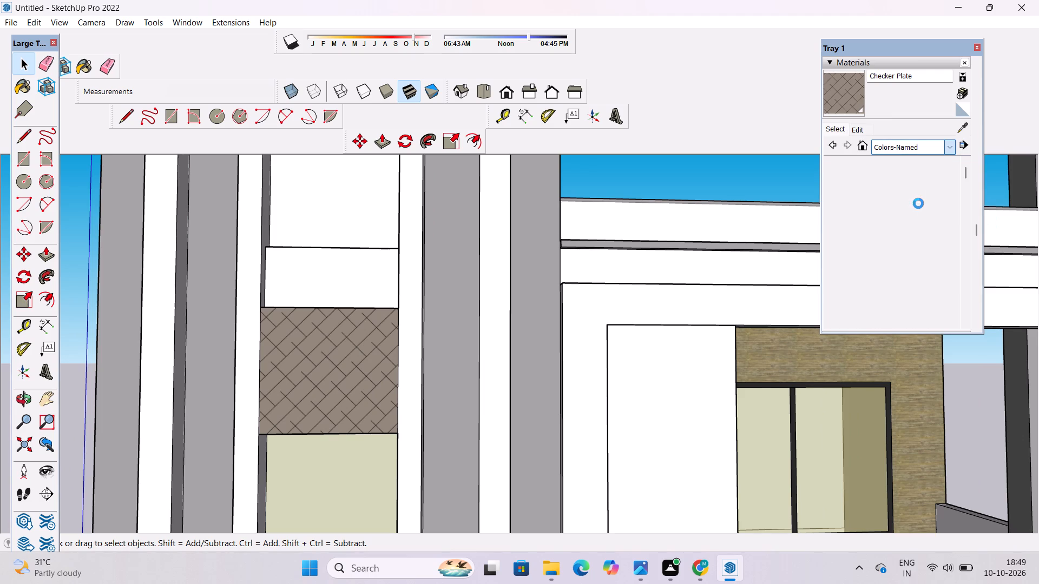
scroll(878, 256, down, 3)
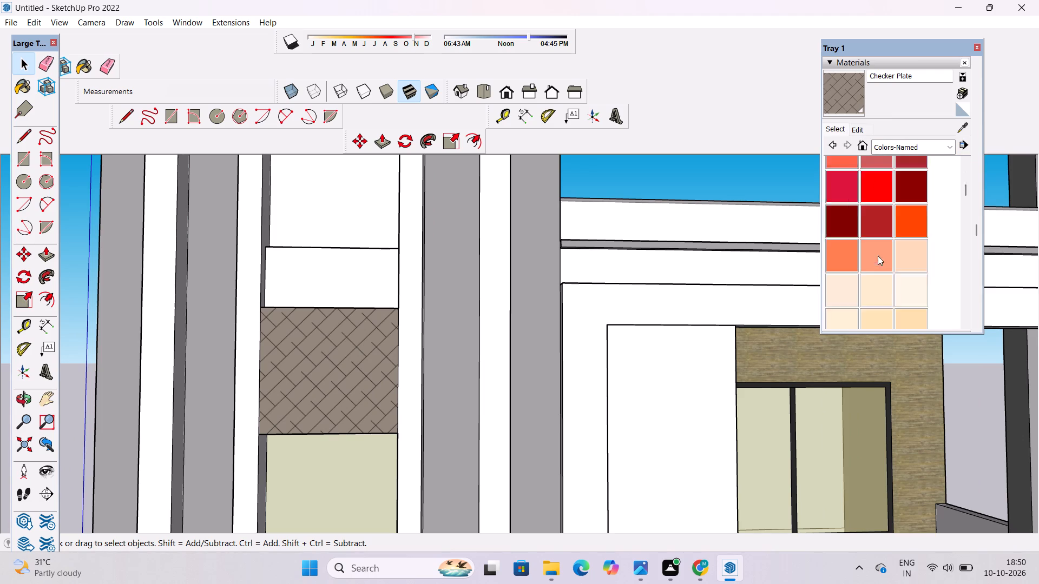
scroll(878, 256, down, 13)
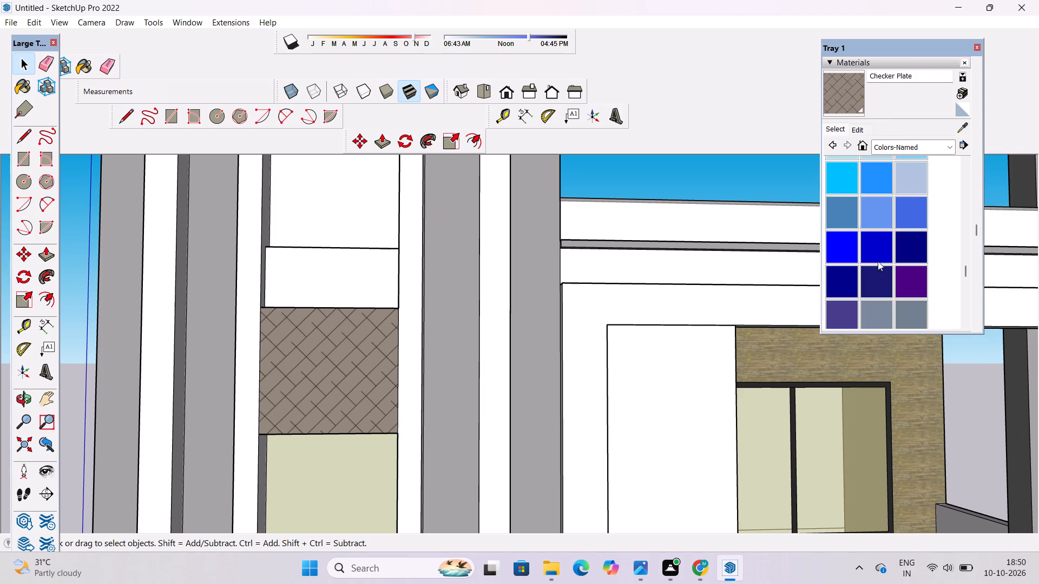
scroll(878, 261, down, 6)
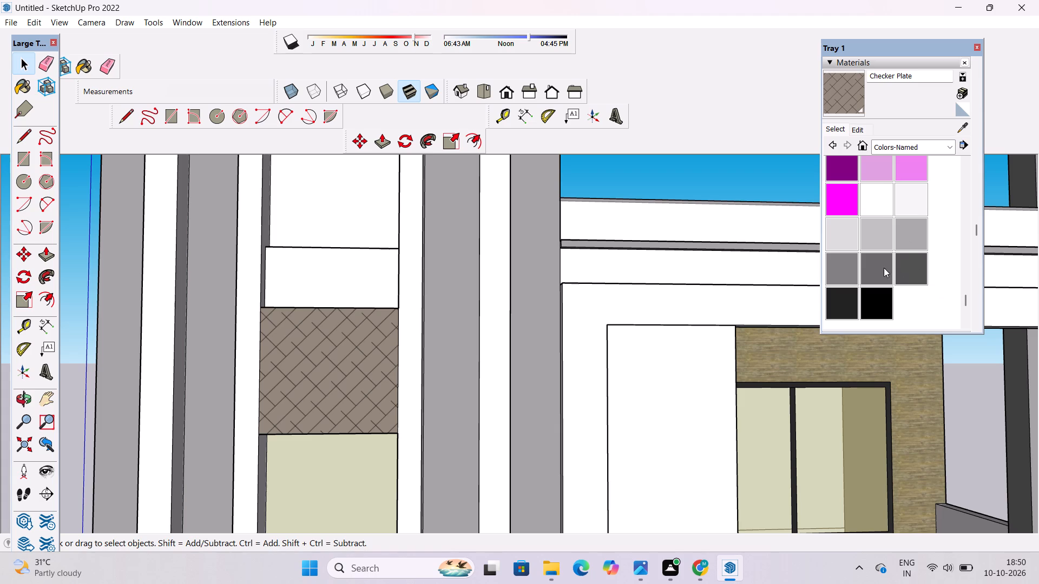
click(874, 267)
click(341, 266)
scroll(335, 389, down, 6)
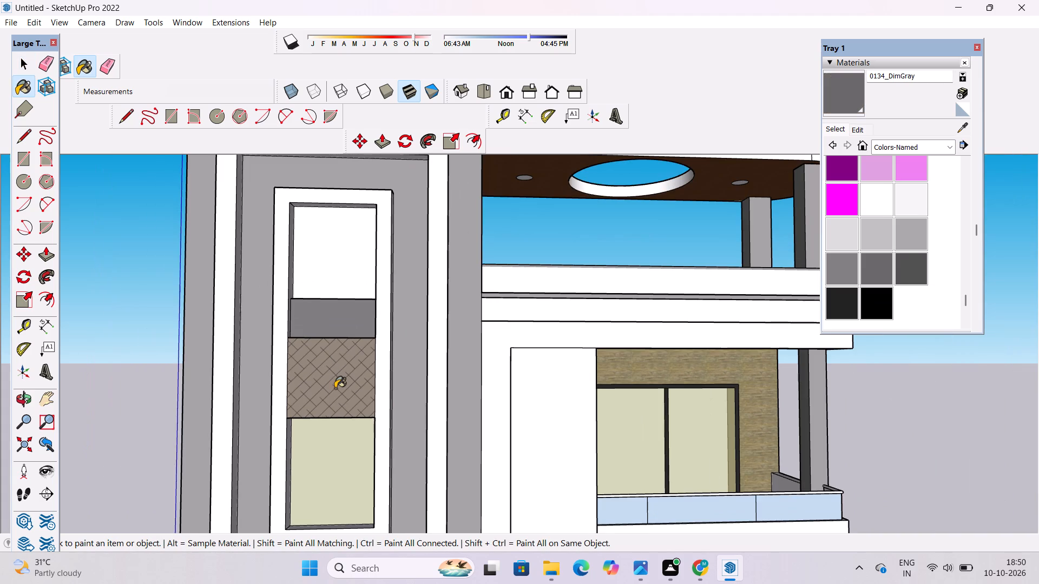
scroll(341, 378, down, 3)
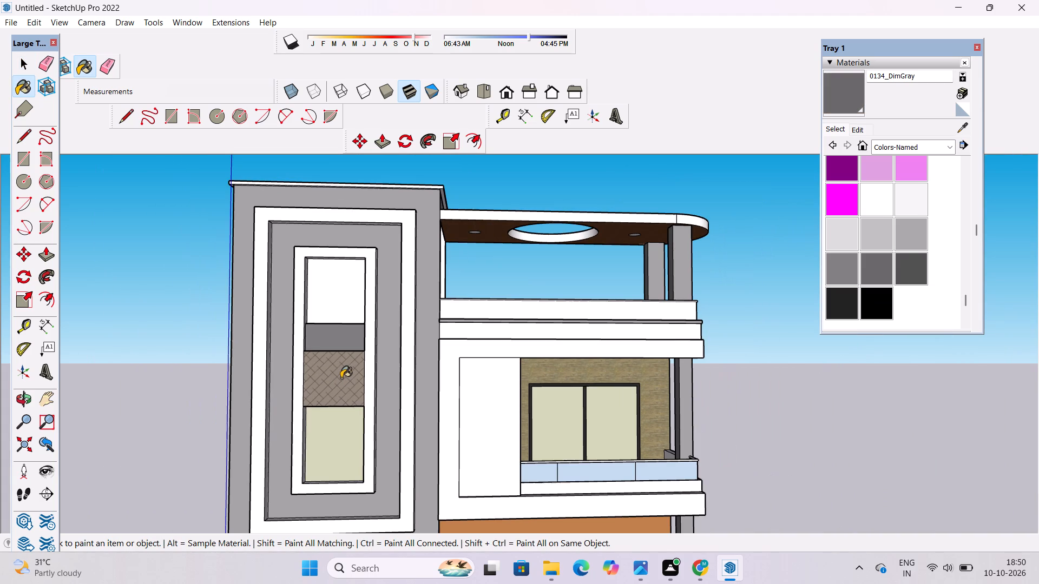
key(o)
scroll(333, 309, down, 5)
drag(358, 334, 360, 360)
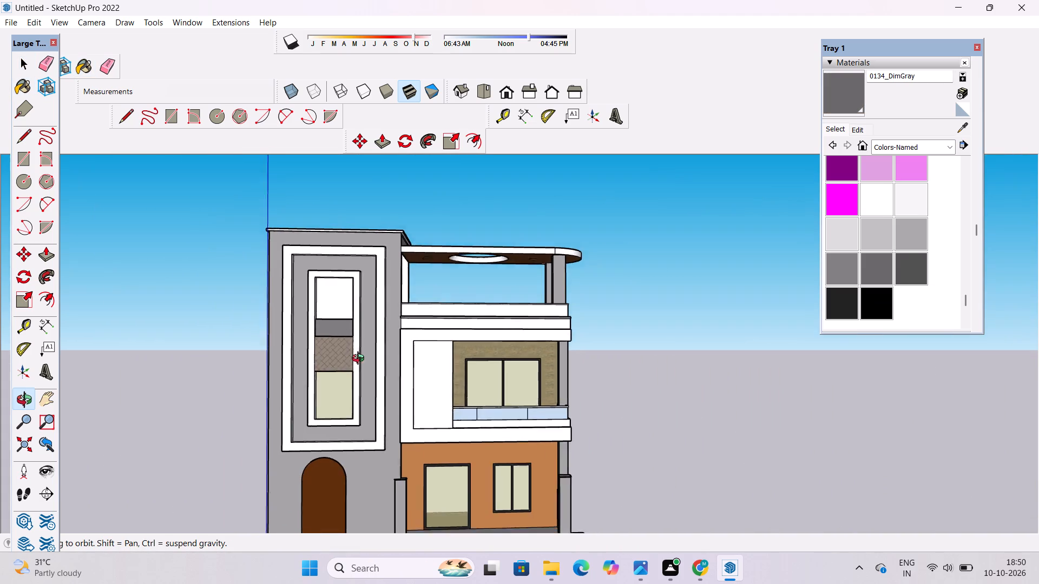
Paint the top edges of the roof terrace parapet with 0134_DimGray.
drag(360, 360, 360, 388)
drag(360, 395, 353, 383)
shift+drag(353, 382, 306, 367)
shift+drag(306, 363, 328, 336)
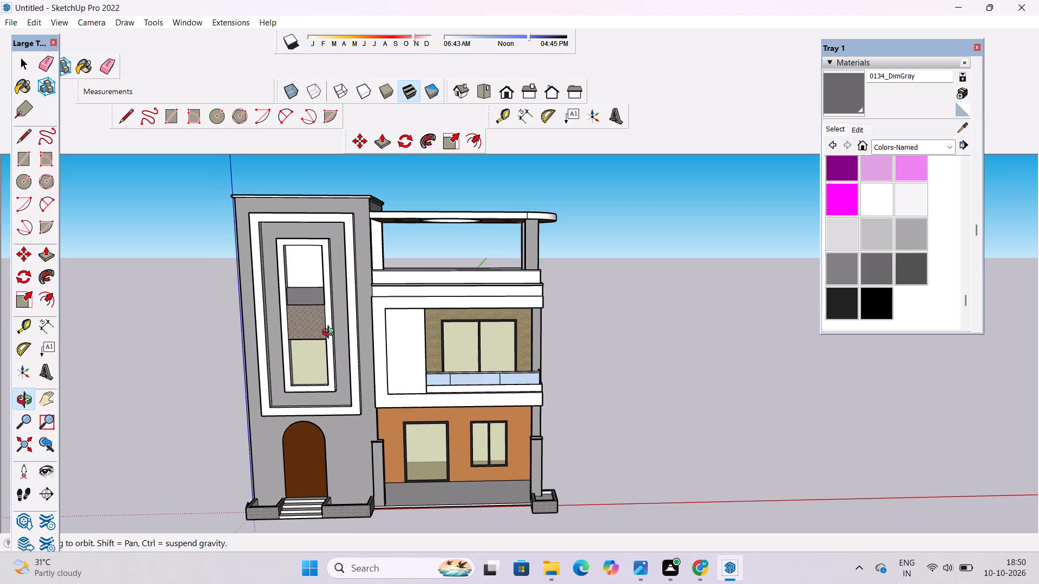
shift+drag(456, 289, 456, 315)
scroll(559, 282, up, 4)
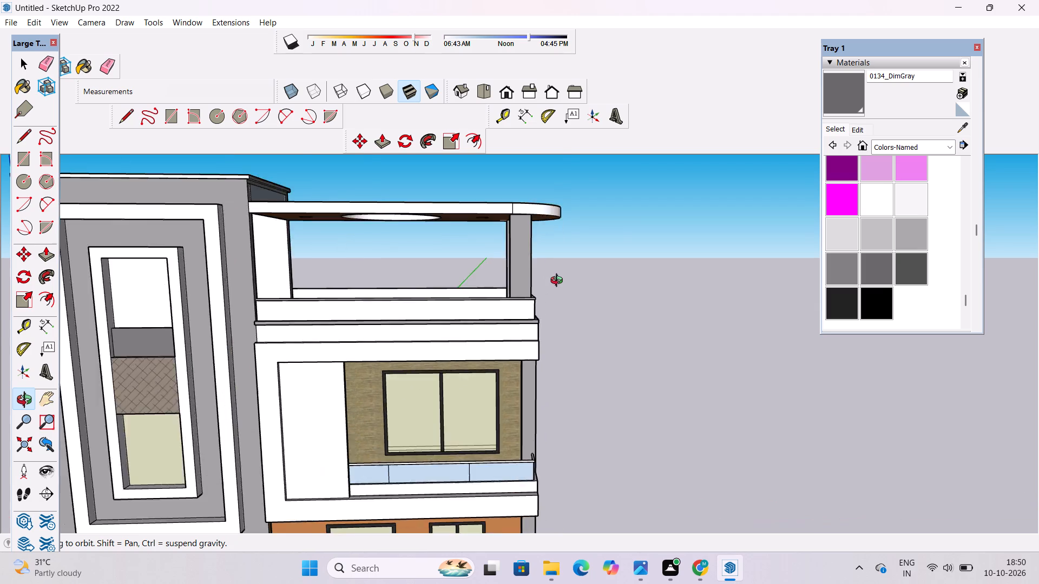
scroll(559, 282, up, 6)
drag(558, 310, 443, 385)
scroll(540, 319, up, 5)
shift+drag(540, 300, 552, 347)
click(847, 85)
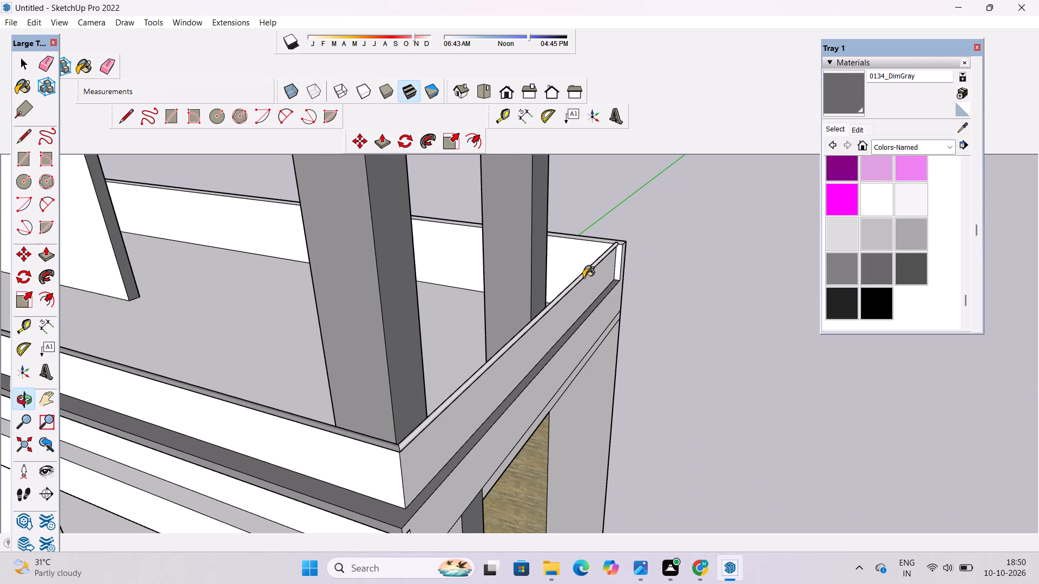
click(583, 275)
click(386, 444)
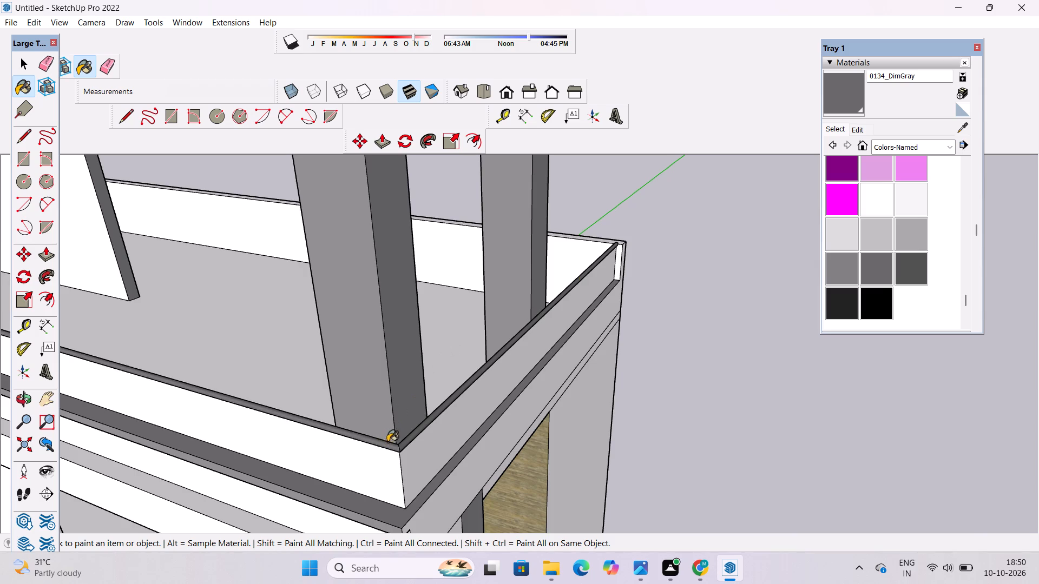
Paint the blank white wall panel beside the upper balcony window with Diamond Stripes from Patterns.
scroll(455, 333, down, 6)
scroll(416, 434, up, 6)
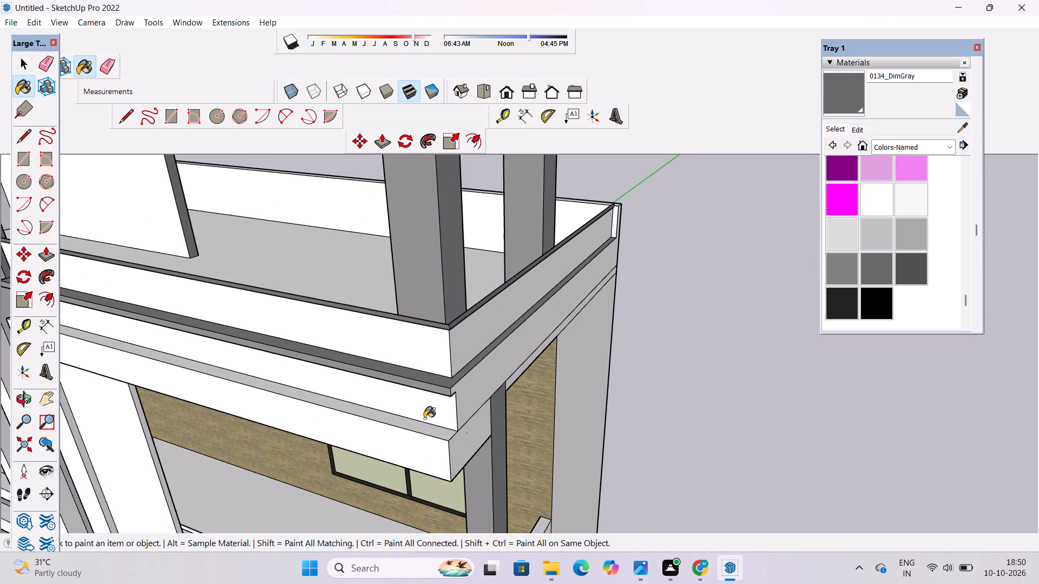
key(o)
drag(501, 442, 481, 352)
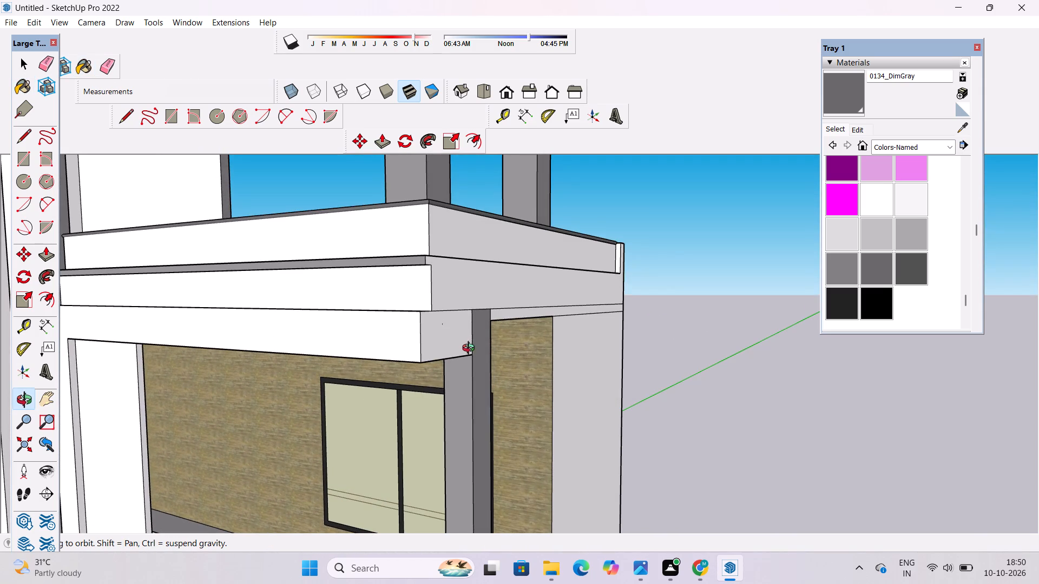
drag(471, 349, 577, 365)
scroll(600, 328, down, 4)
shift+drag(483, 357, 540, 343)
click(524, 351)
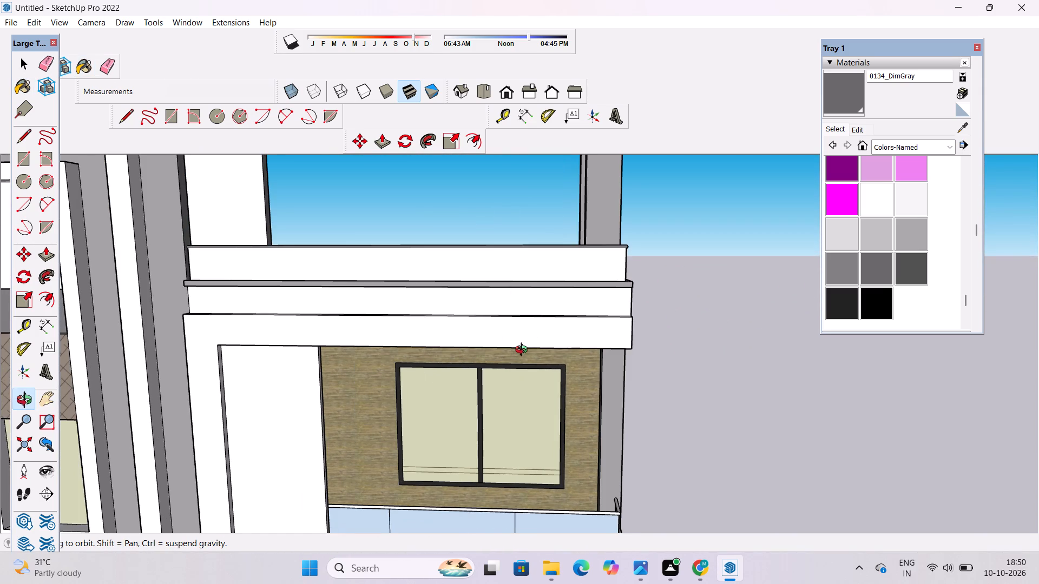
drag(518, 358, 555, 361)
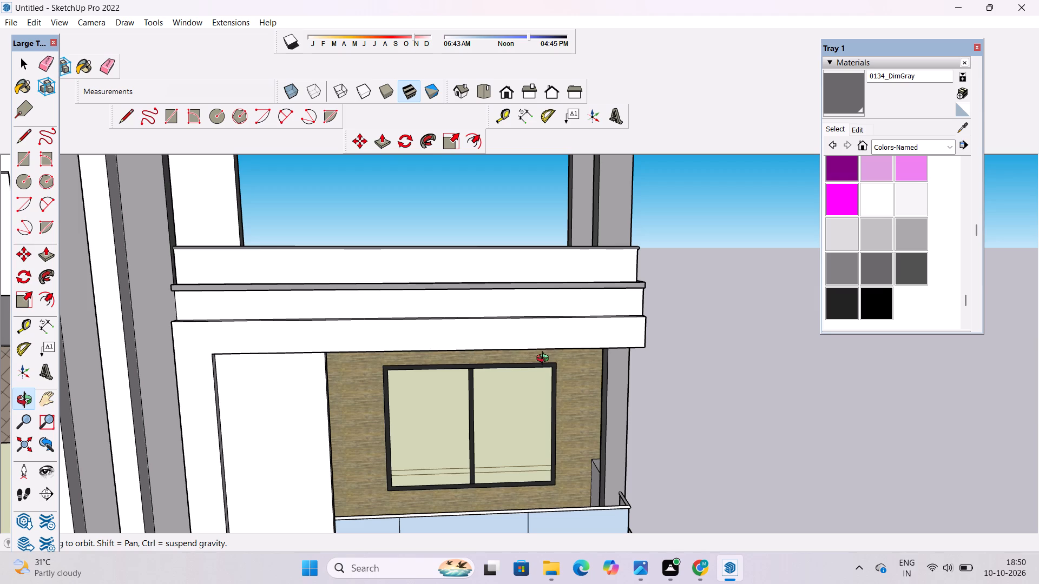
scroll(545, 360, down, 5)
shift+click(563, 358)
drag(561, 391, 537, 386)
drag(529, 403, 527, 361)
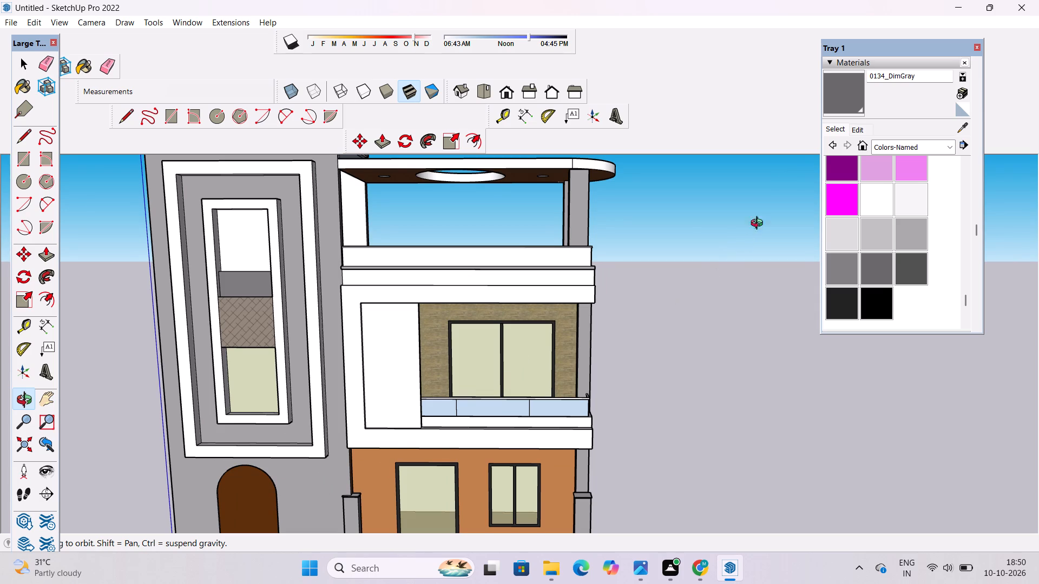
click(889, 144)
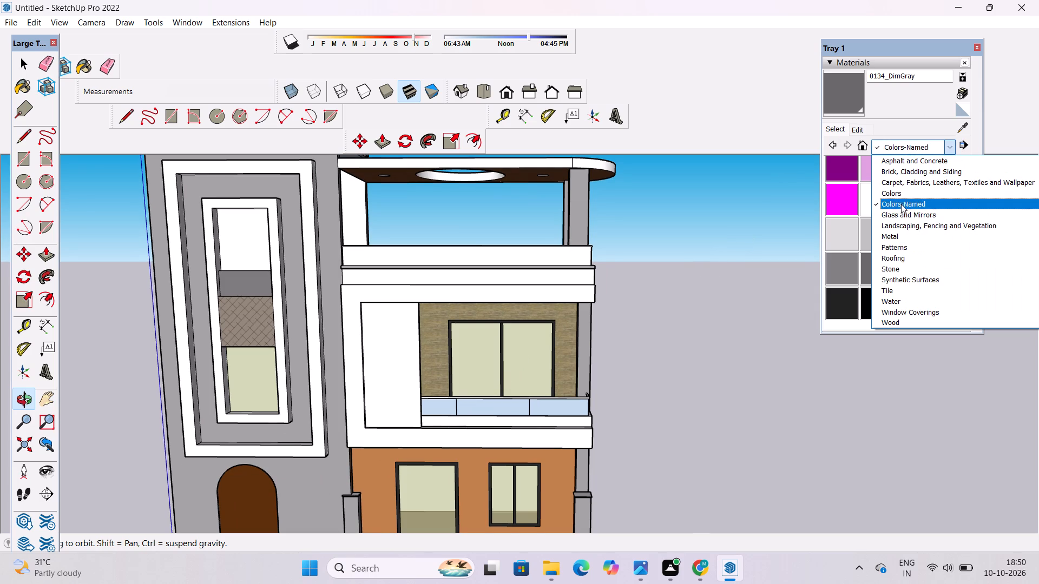
click(903, 243)
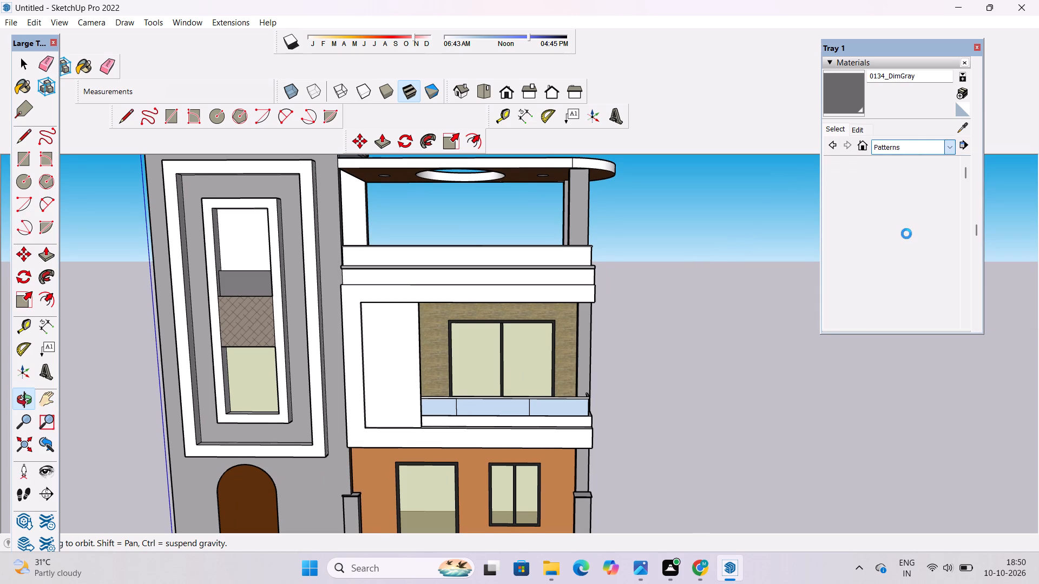
scroll(884, 245, down, 2)
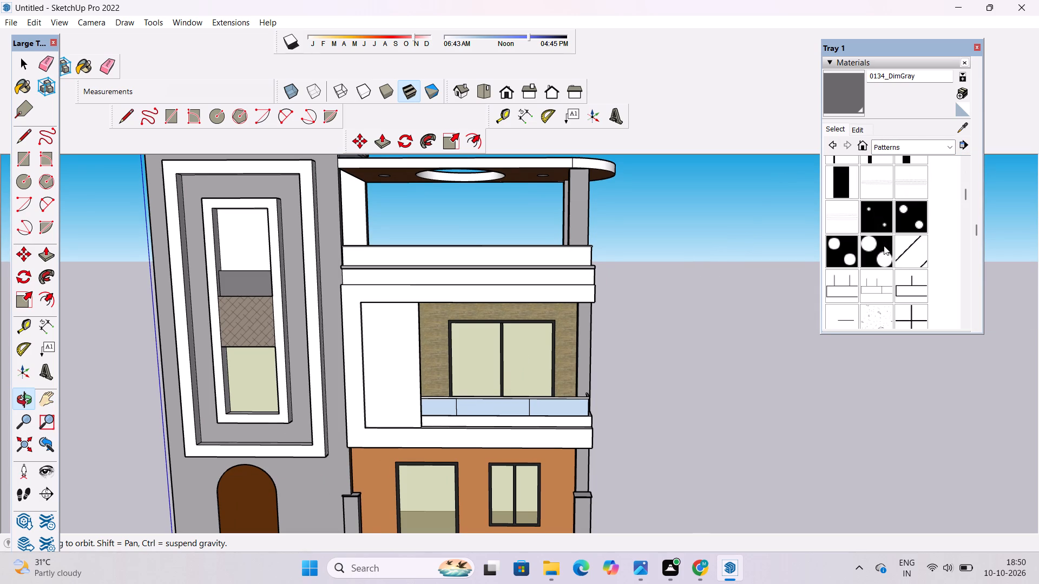
scroll(884, 245, down, 2)
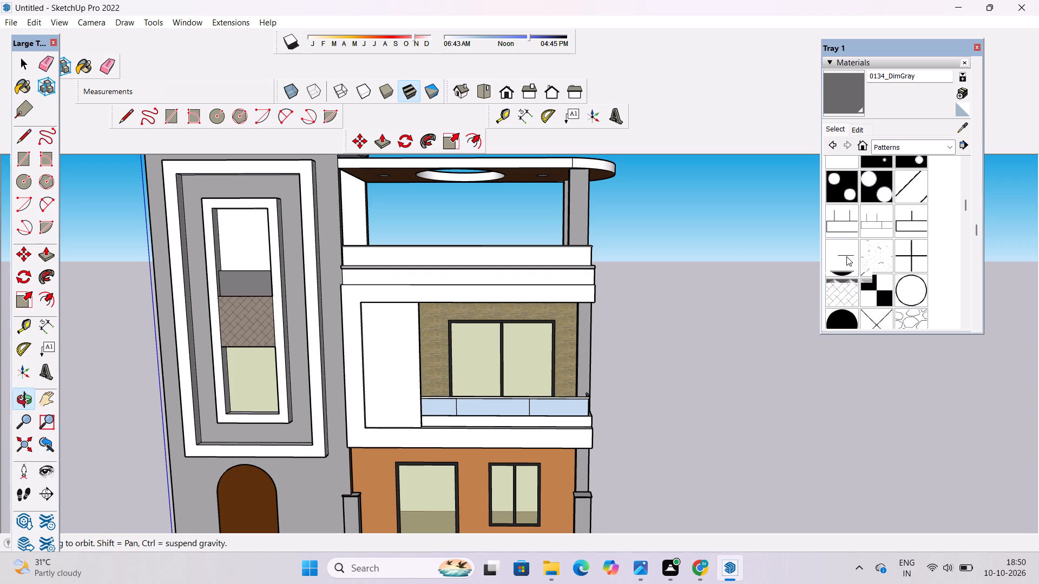
click(879, 290)
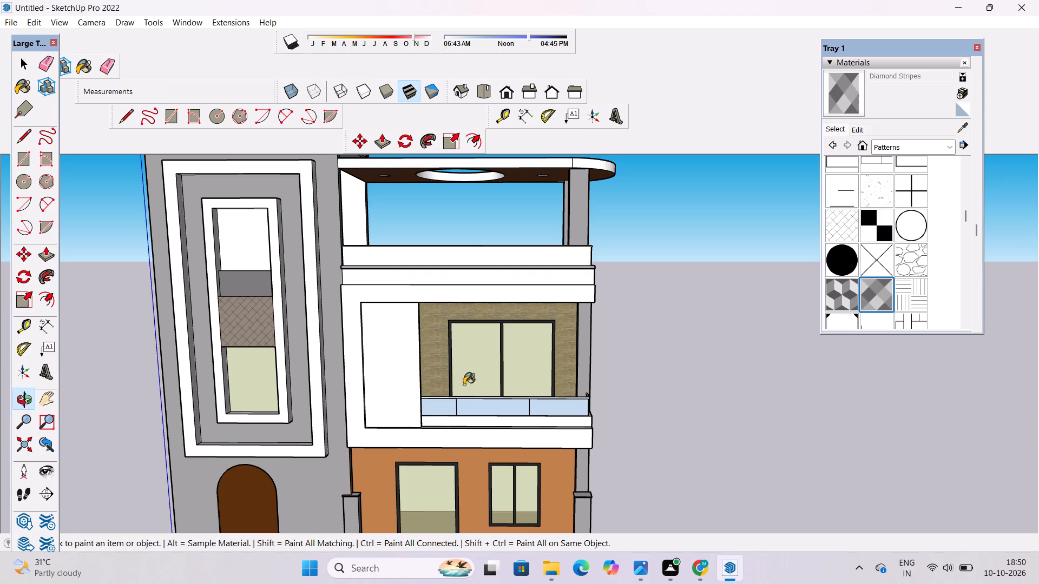
click(384, 351)
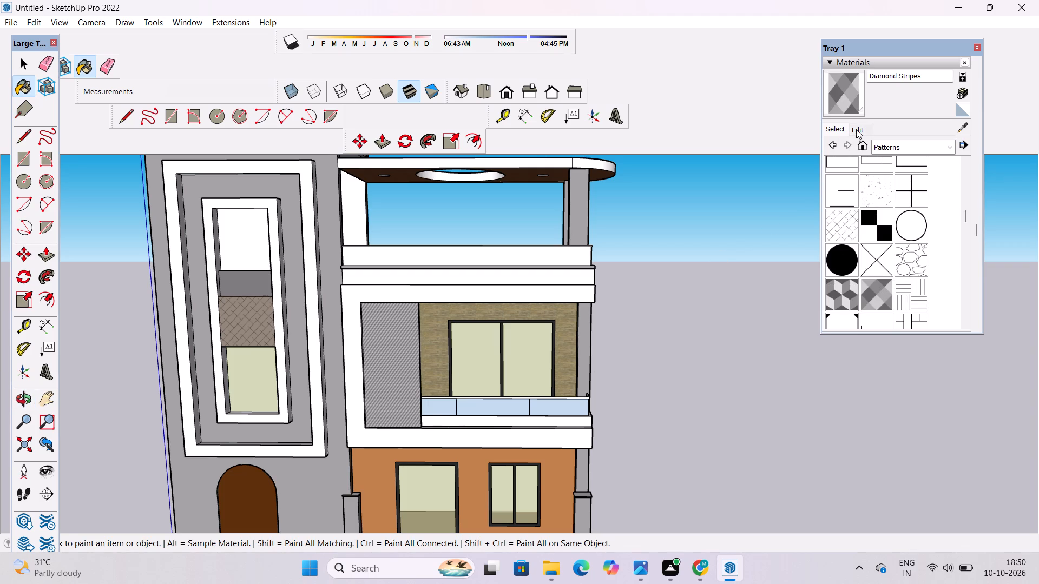
Set the Diamond Stripes texture height to 10'.
click(856, 129)
click(871, 295)
key(BackSpace)
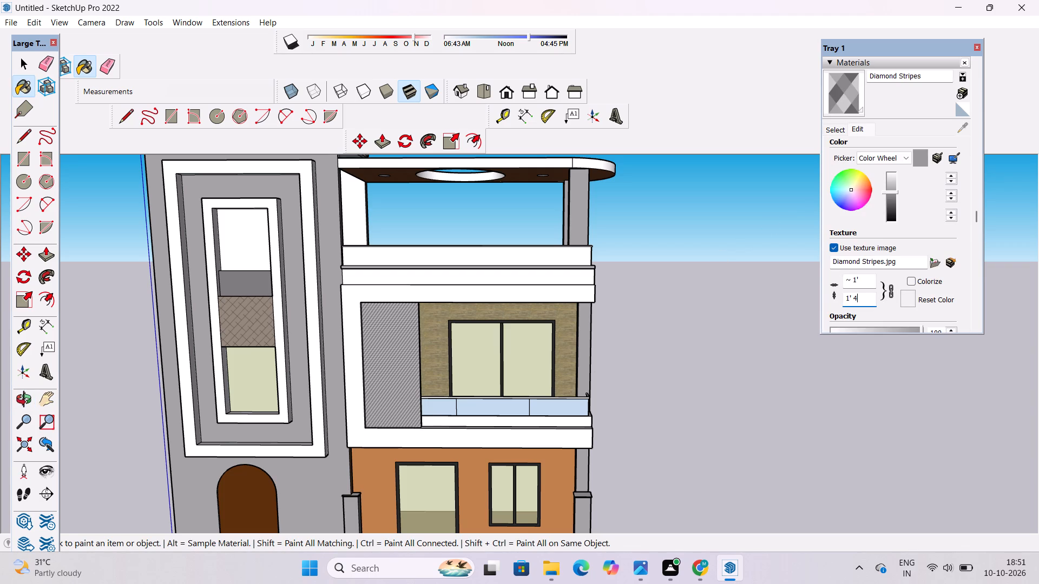
key(BackSpace)
key(BackSpace)
key(BackSpace)
text(0')
key(Return)
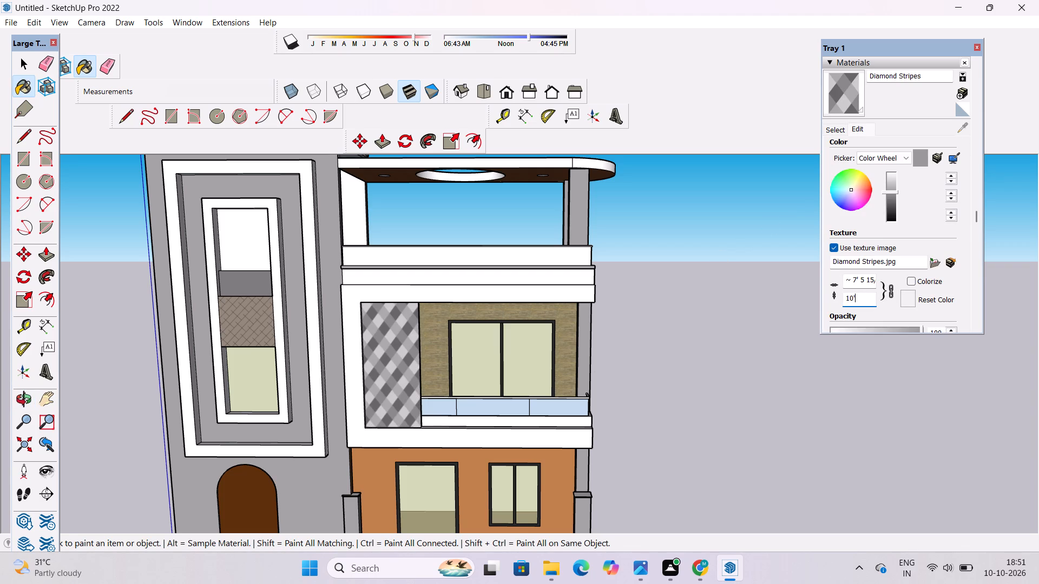
Tint the Diamond Stripes material a subtle brownish grey.
scroll(356, 400, down, 3)
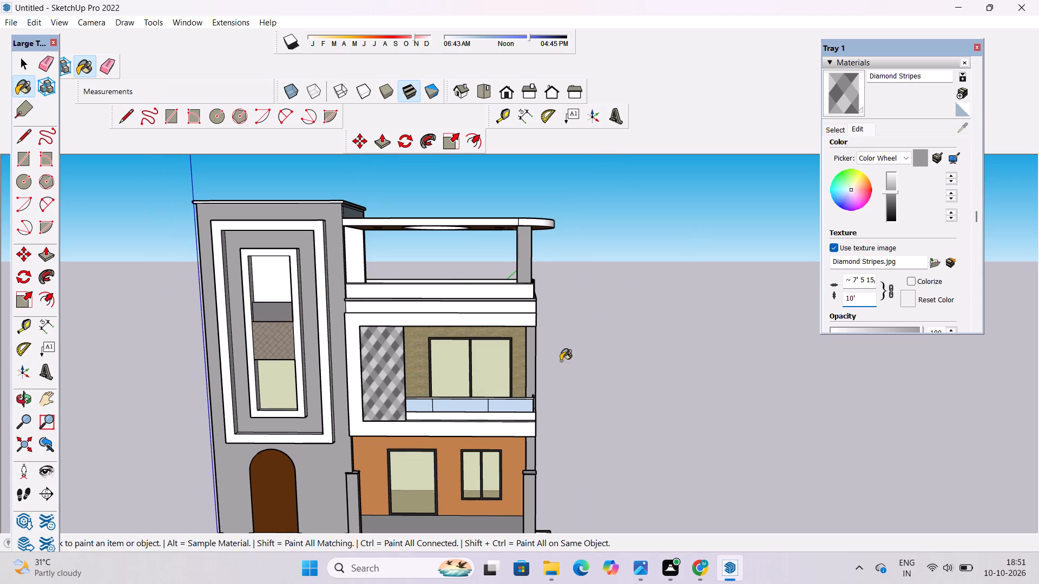
click(859, 184)
click(857, 188)
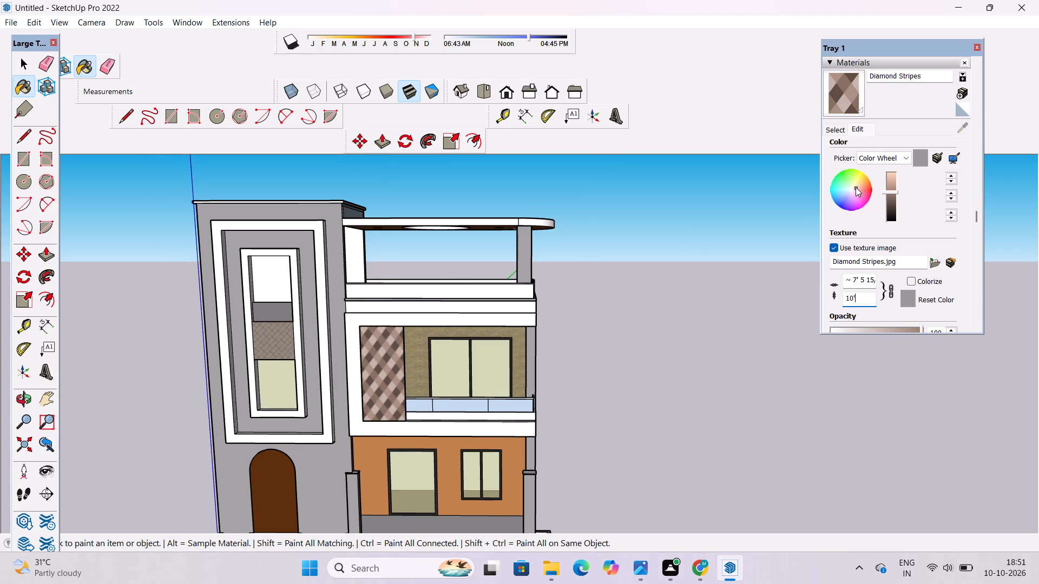
click(856, 187)
click(853, 189)
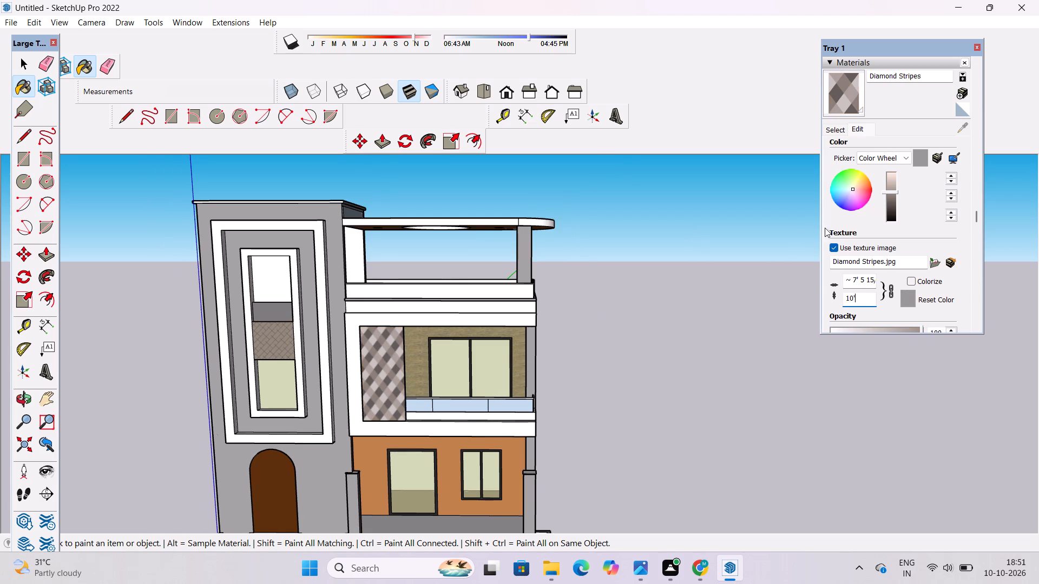
Examine the house from its side and front, including the diamond-patterned panel and balcony.
drag(17, 406, 19, 402)
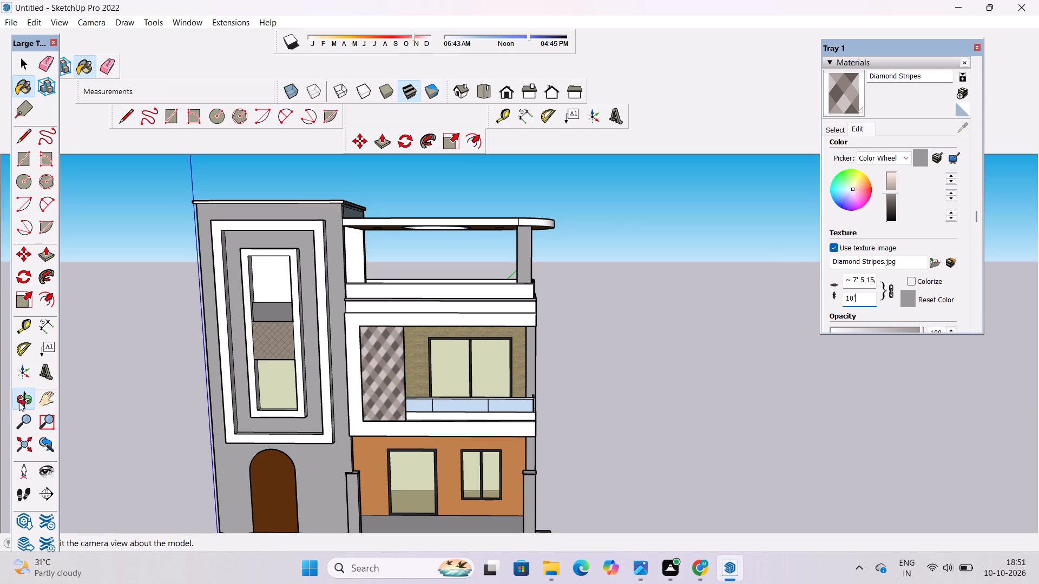
drag(19, 402, 23, 399)
scroll(406, 371, up, 2)
scroll(236, 337, down, 5)
scroll(555, 347, up, 4)
drag(570, 347, 207, 349)
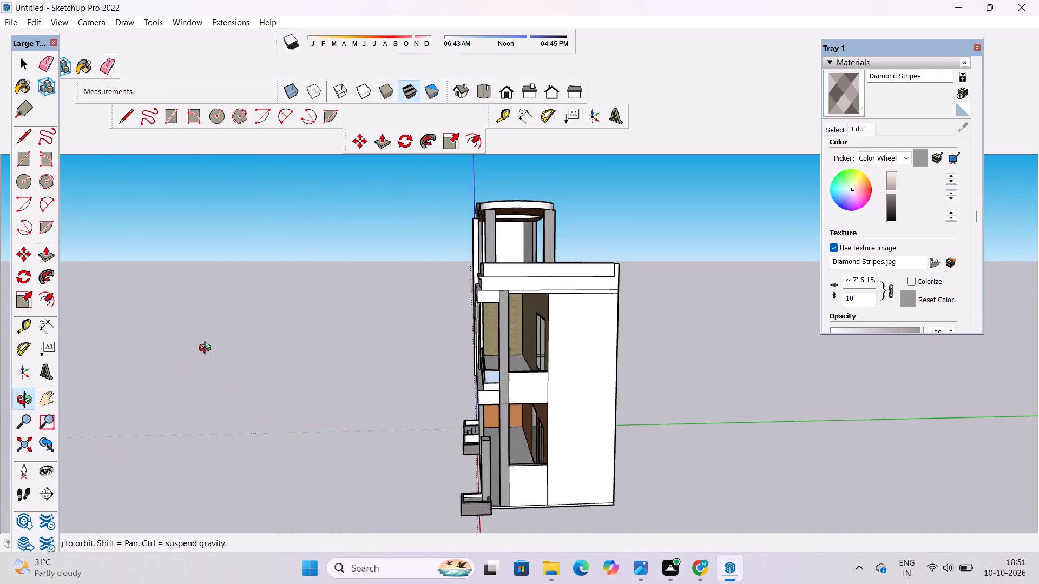
drag(207, 349, 550, 361)
scroll(600, 324, down, 3)
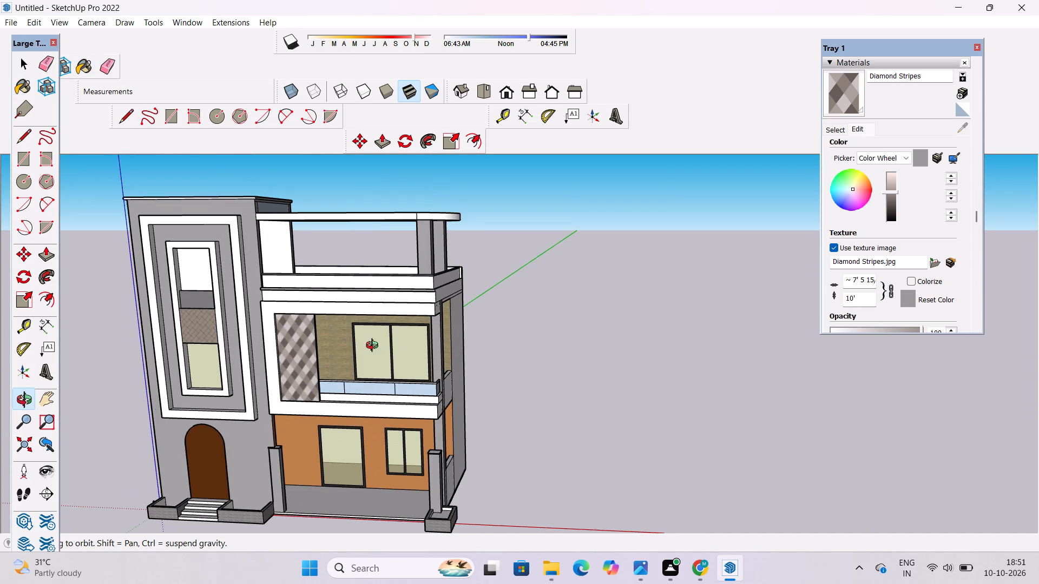
shift+drag(360, 347, 440, 337)
scroll(396, 354, up, 4)
shift+drag(396, 354, 382, 368)
drag(426, 370, 441, 330)
shift+drag(456, 342, 398, 325)
drag(422, 346, 423, 370)
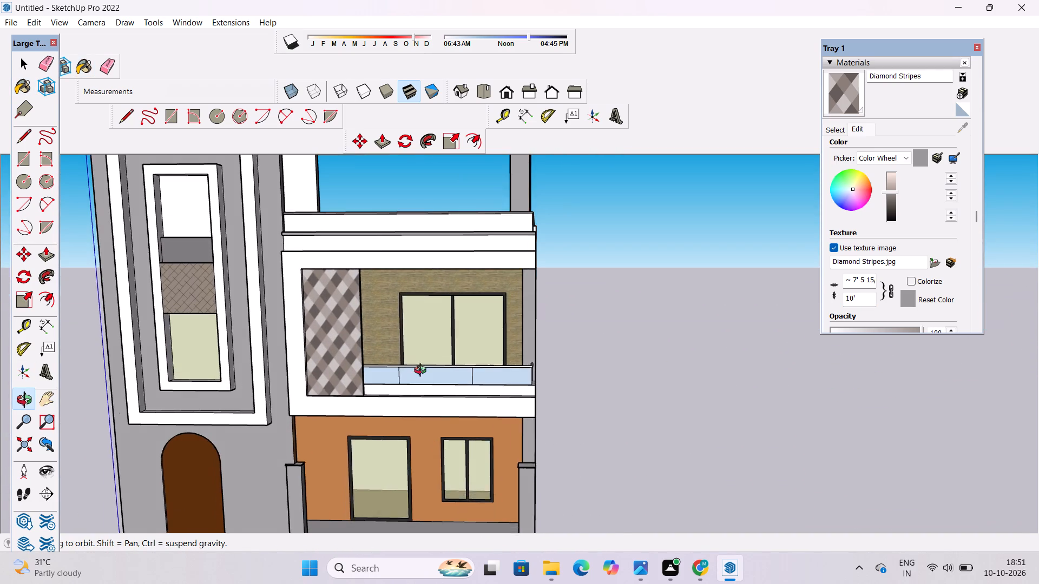
drag(423, 373, 406, 351)
Paint the front and side panels of the first-floor balcony railing with Translucent Glass Gray from Glass and Mirrors.
key(space)
click(831, 133)
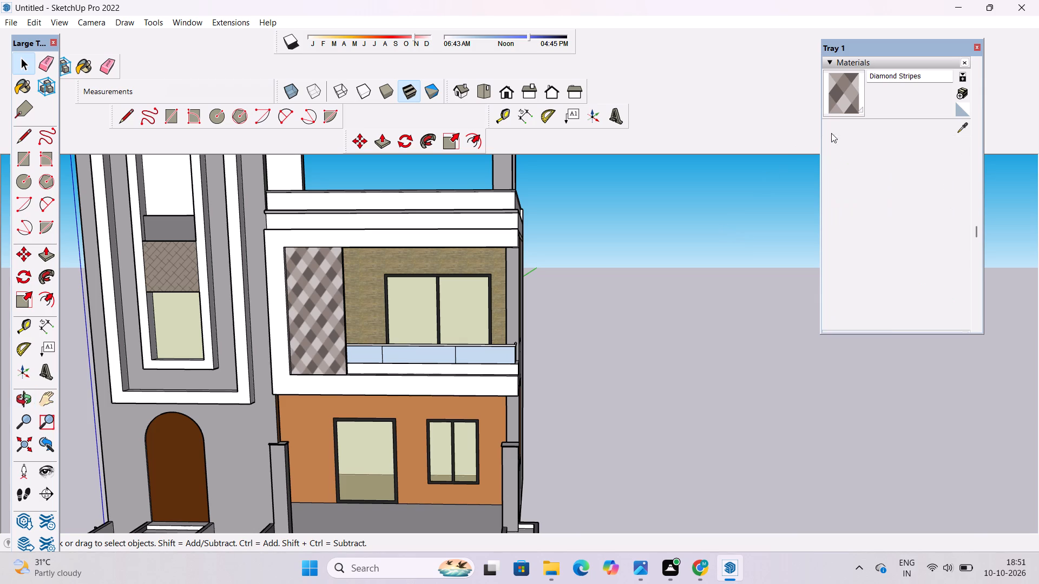
click(892, 147)
click(911, 211)
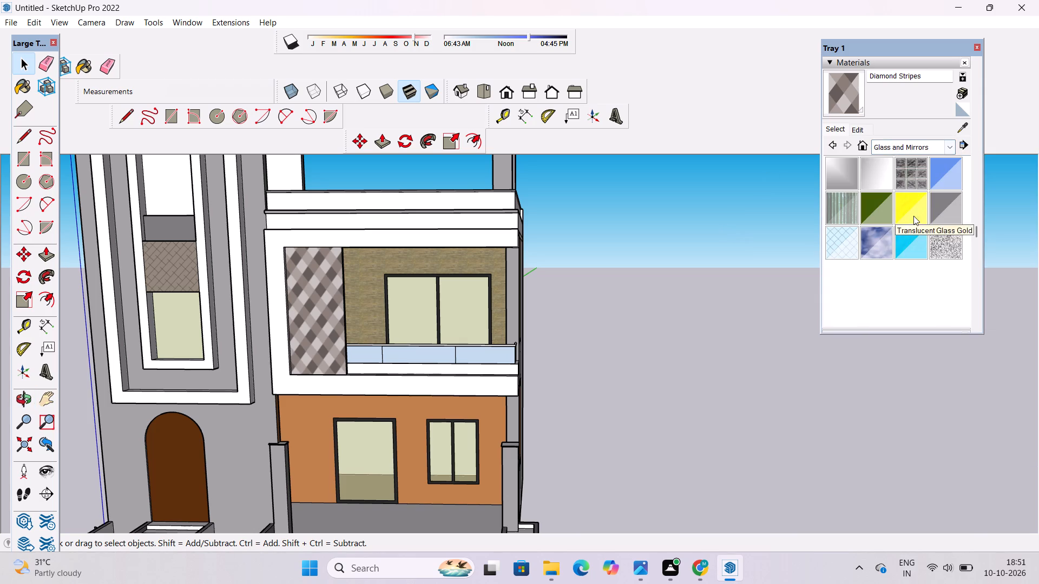
click(949, 246)
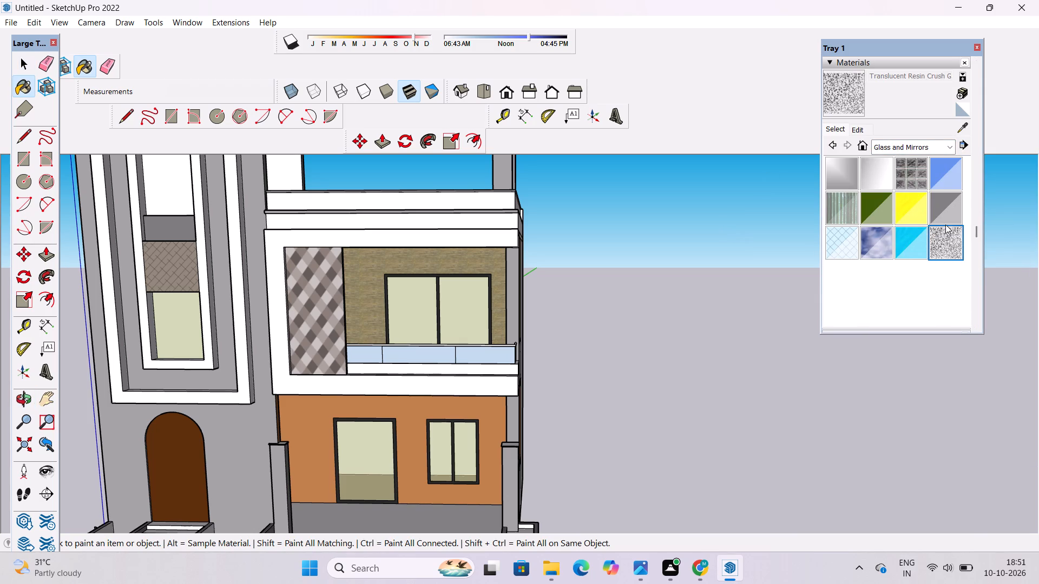
click(945, 222)
scroll(451, 356, up, 6)
click(450, 359)
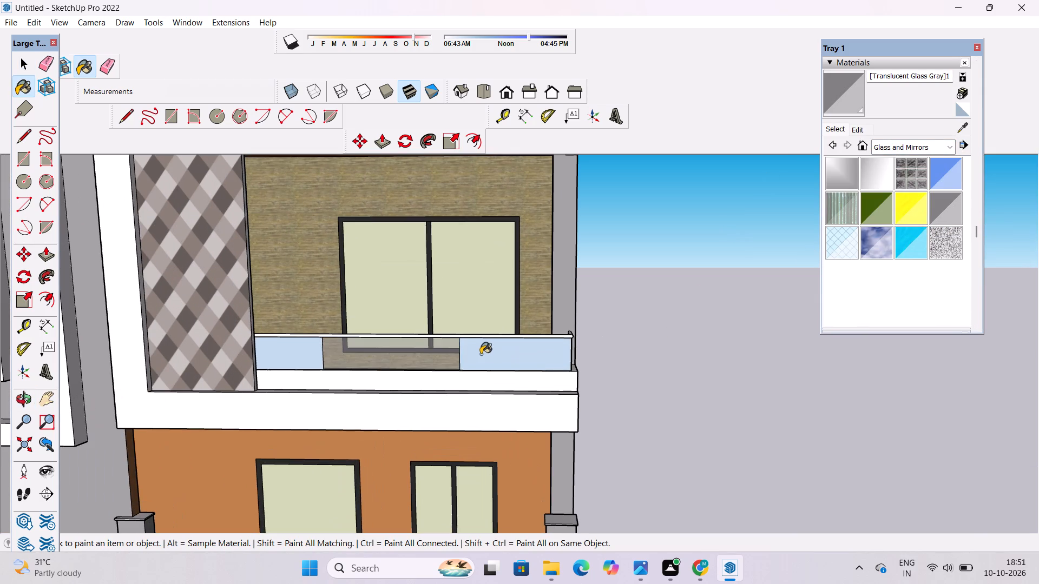
click(481, 354)
click(307, 350)
scroll(311, 367, down, 3)
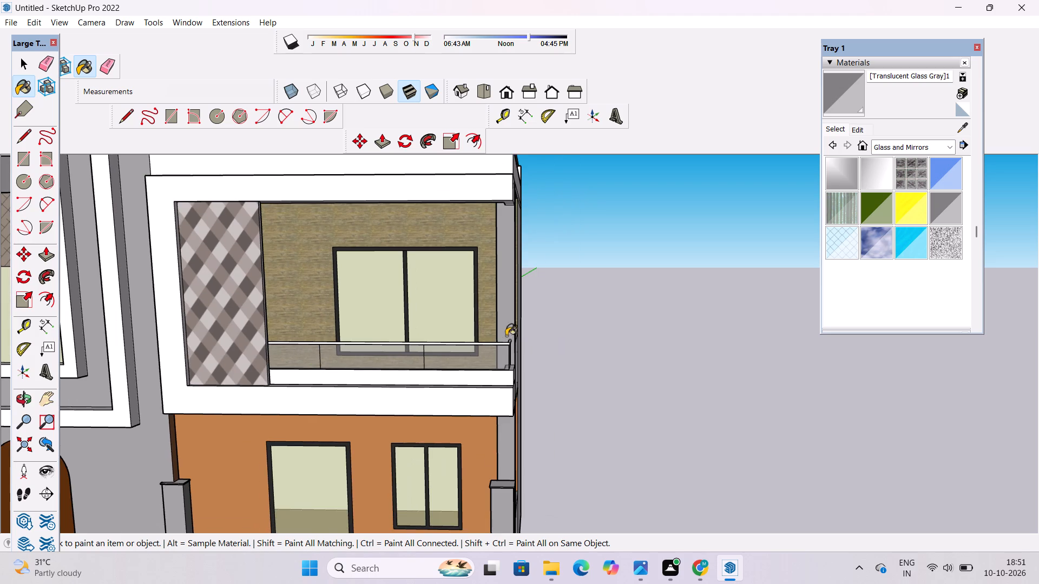
scroll(528, 357, up, 16)
click(484, 340)
click(479, 350)
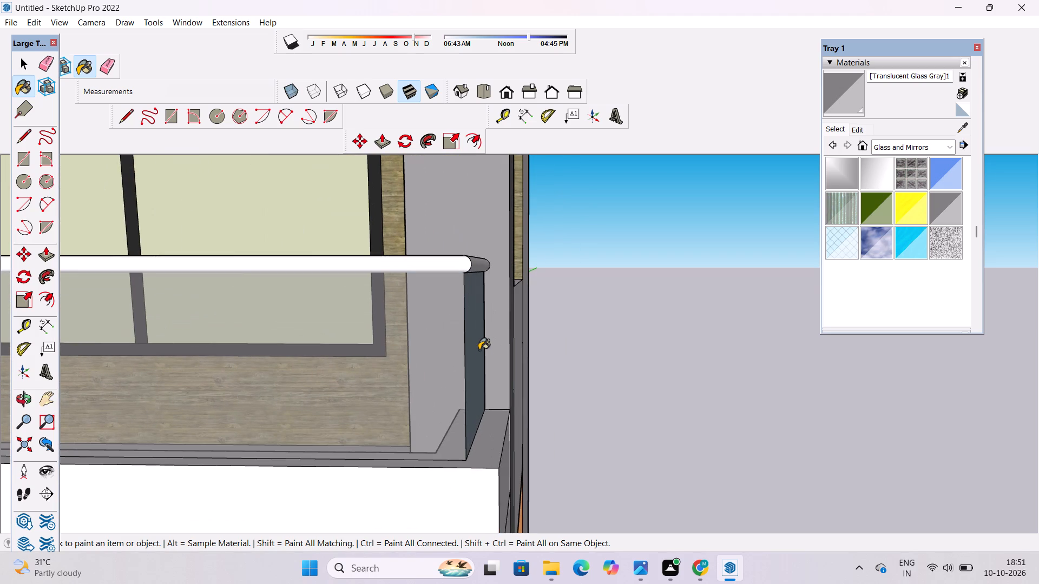
Paint the front and side faces of the roof terrace parapet with Translucent Glass Gray.
scroll(513, 414, down, 14)
scroll(453, 366, down, 6)
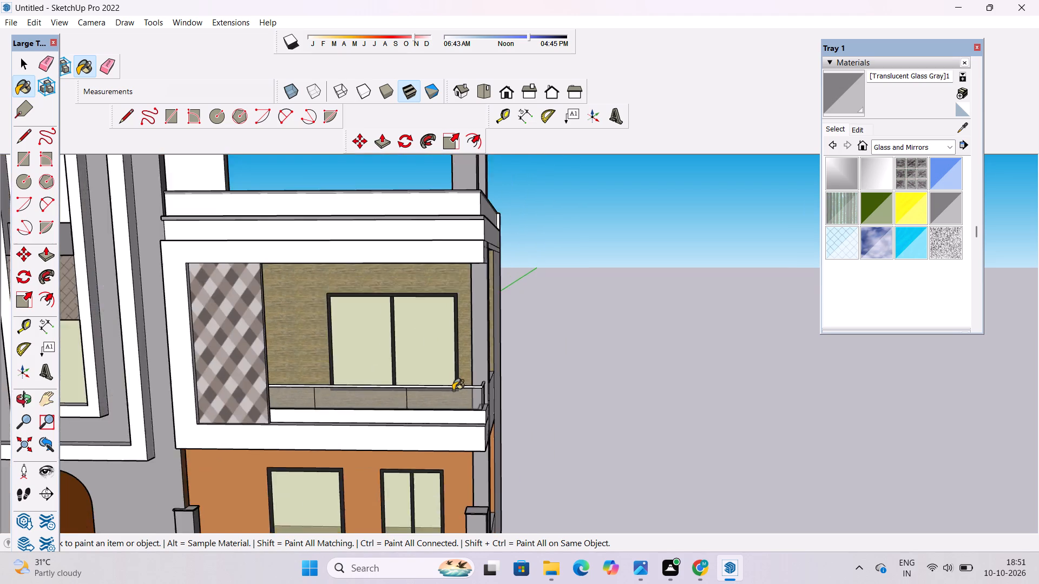
scroll(453, 390, down, 3)
scroll(383, 348, down, 4)
scroll(390, 308, up, 6)
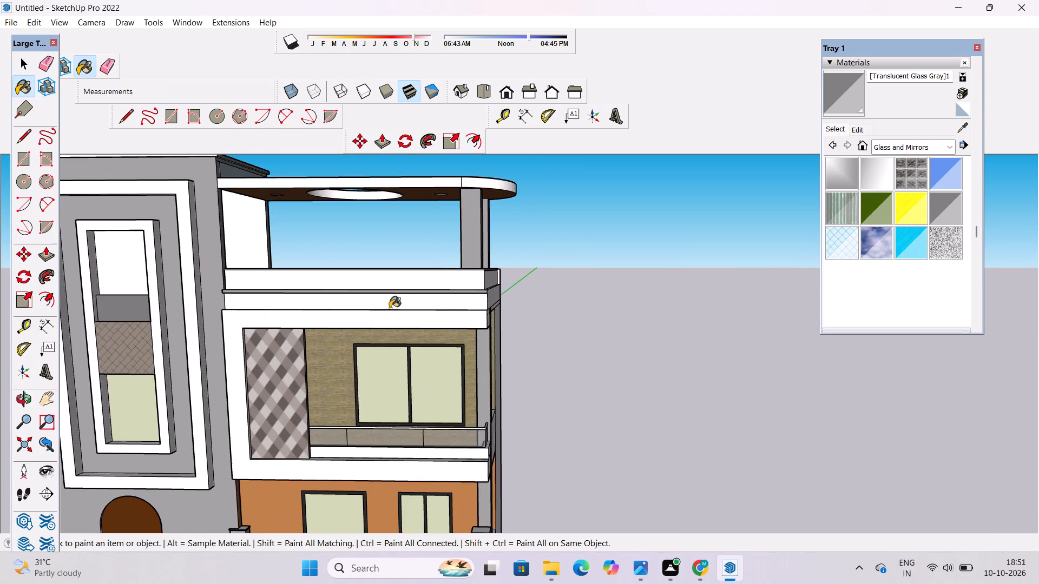
scroll(390, 308, up, 3)
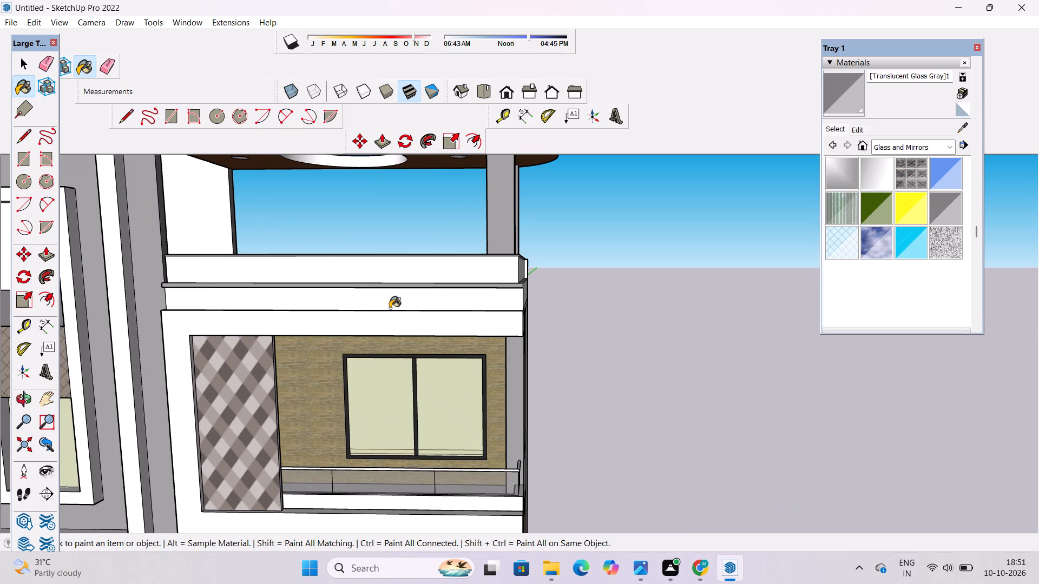
scroll(433, 310, up, 4)
click(468, 256)
scroll(254, 303, down, 4)
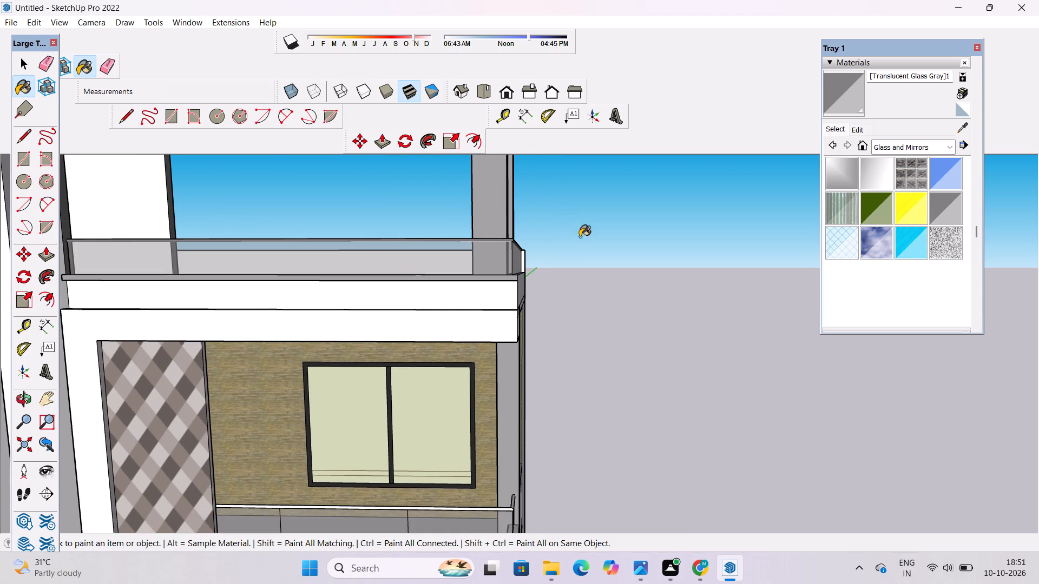
scroll(506, 246, up, 9)
click(426, 288)
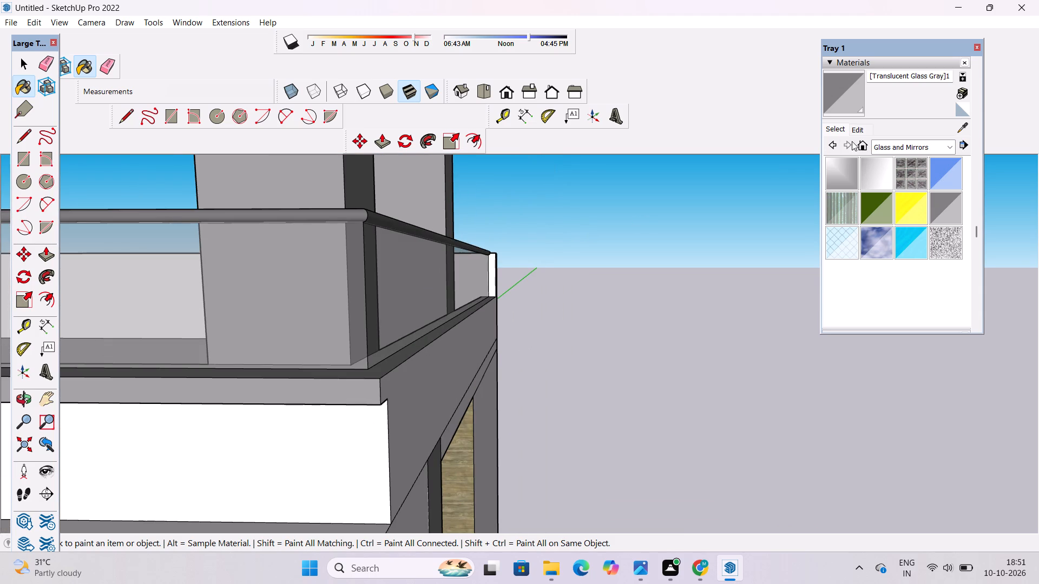
Lighten the Translucent Glass Gray material to a near-white grey.
click(853, 137)
click(855, 131)
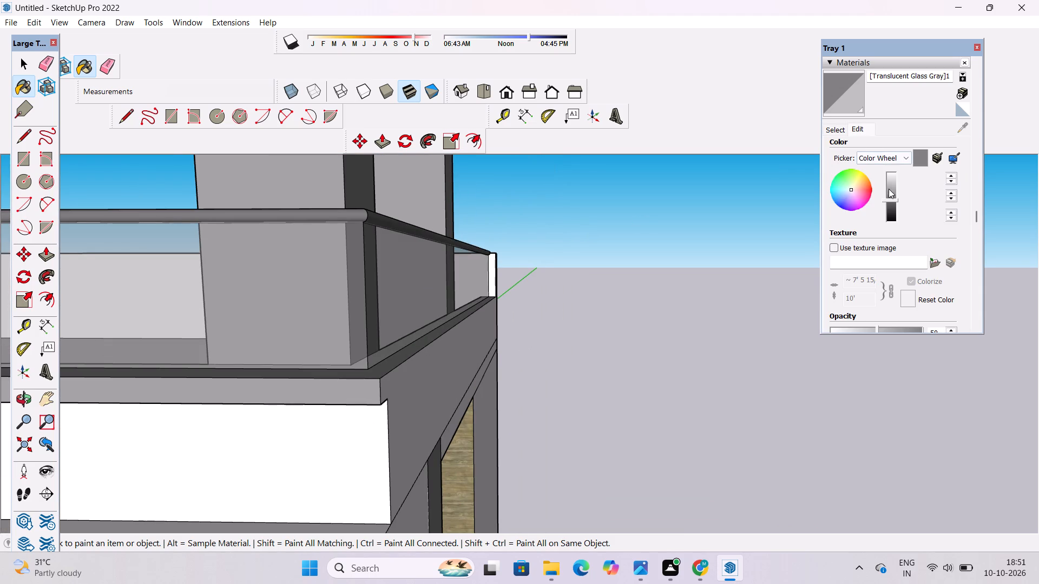
click(891, 190)
click(891, 183)
Examine the lightened glass railings on the balcony and roof terrace against the whole front elevation.
scroll(757, 220, down, 12)
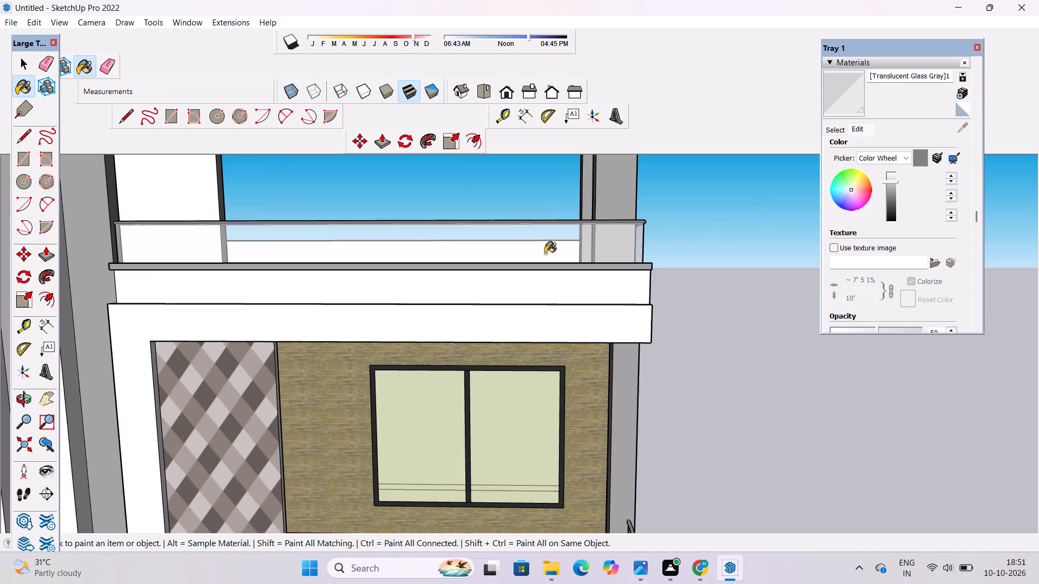
scroll(541, 257, down, 4)
scroll(416, 251, down, 5)
key(space)
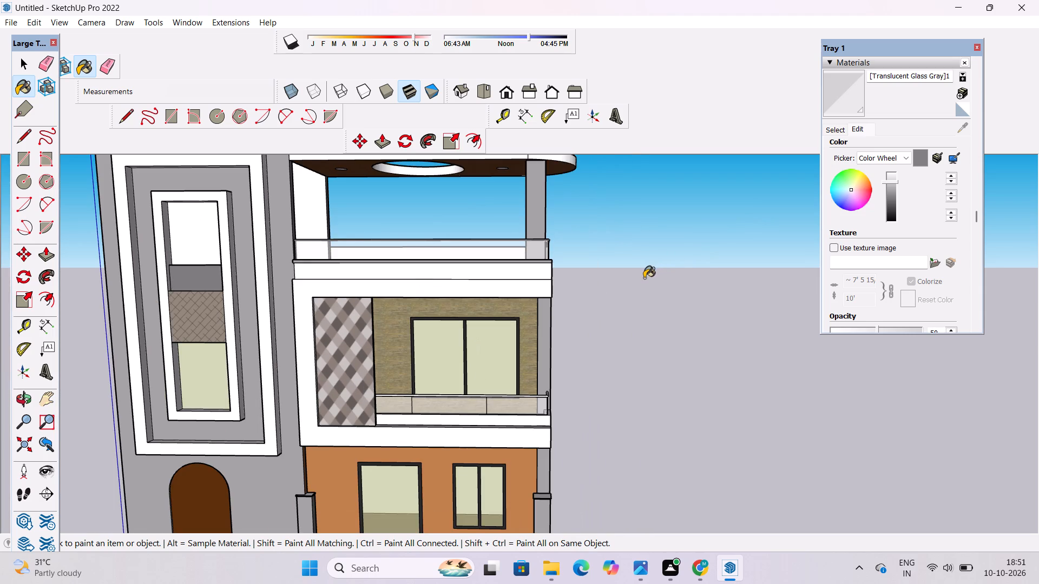
key(o)
click(21, 400)
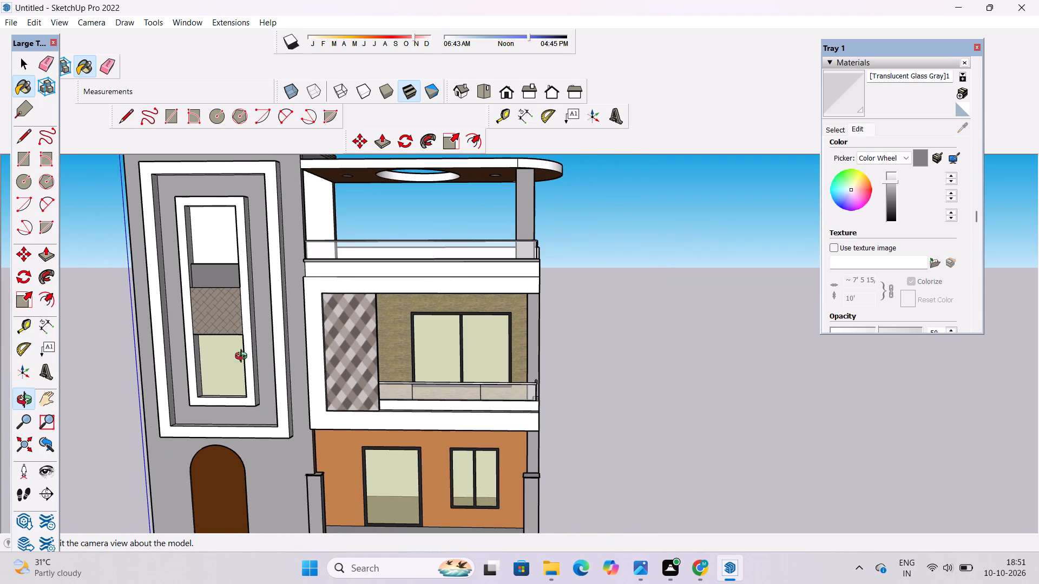
scroll(292, 316, down, 1)
drag(438, 318, 321, 327)
drag(328, 348, 366, 341)
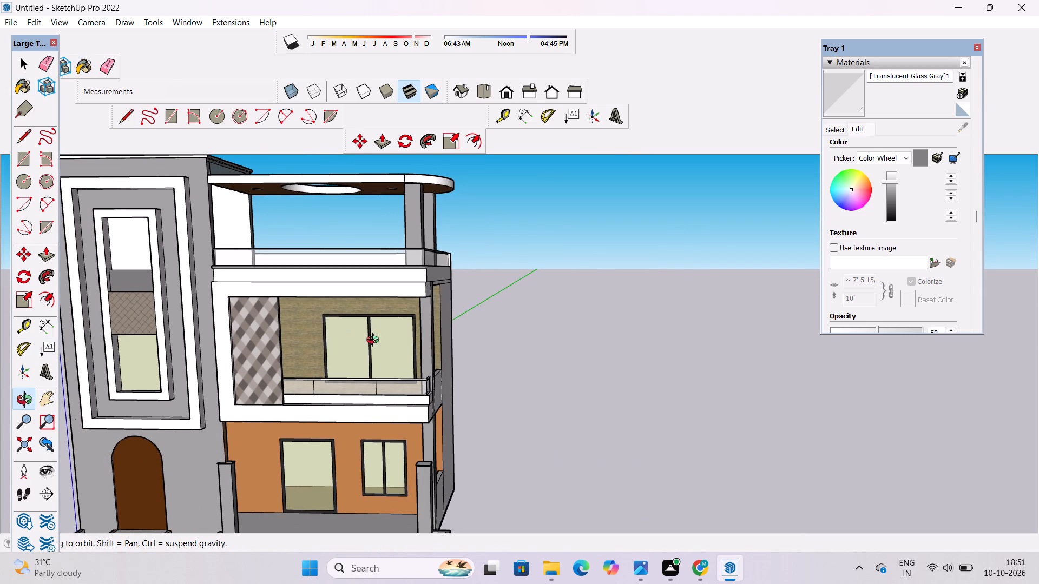
scroll(372, 346, down, 3)
shift+drag(376, 412, 435, 377)
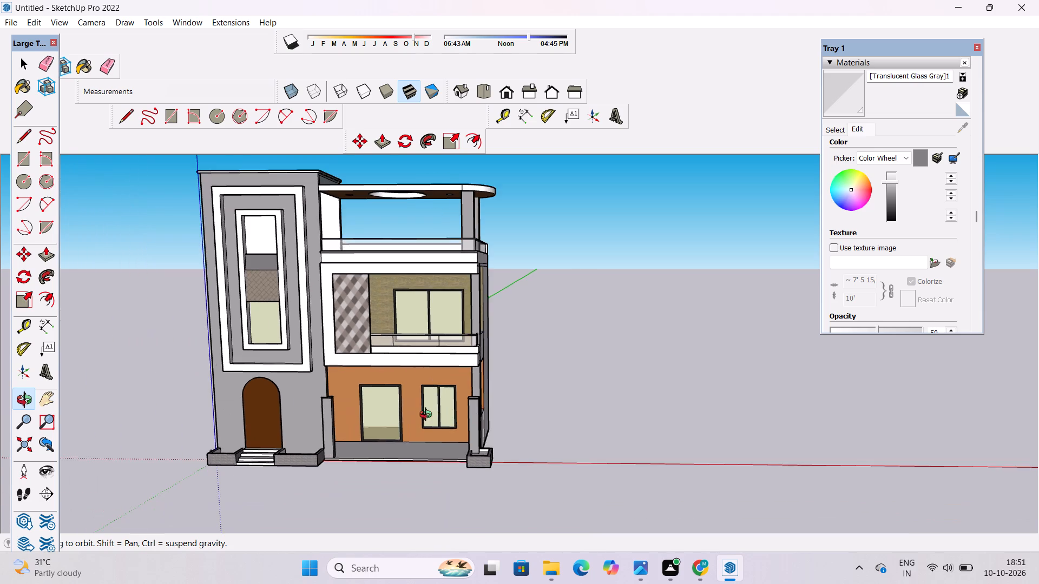
drag(428, 416, 455, 407)
Paint the ground-floor porch floor and its front edge with Granite Dark Gray from the Stone materials.
scroll(449, 408, up, 2)
shift+drag(442, 417, 440, 386)
scroll(385, 437, up, 4)
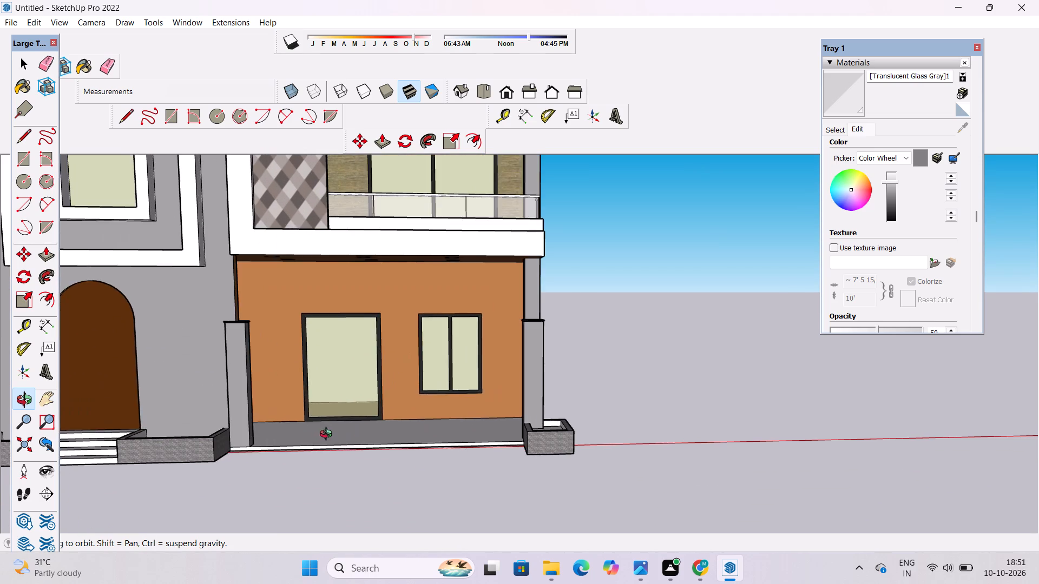
drag(326, 435, 333, 406)
drag(334, 406, 333, 485)
scroll(364, 419, up, 4)
drag(392, 423, 339, 481)
scroll(386, 418, up, 3)
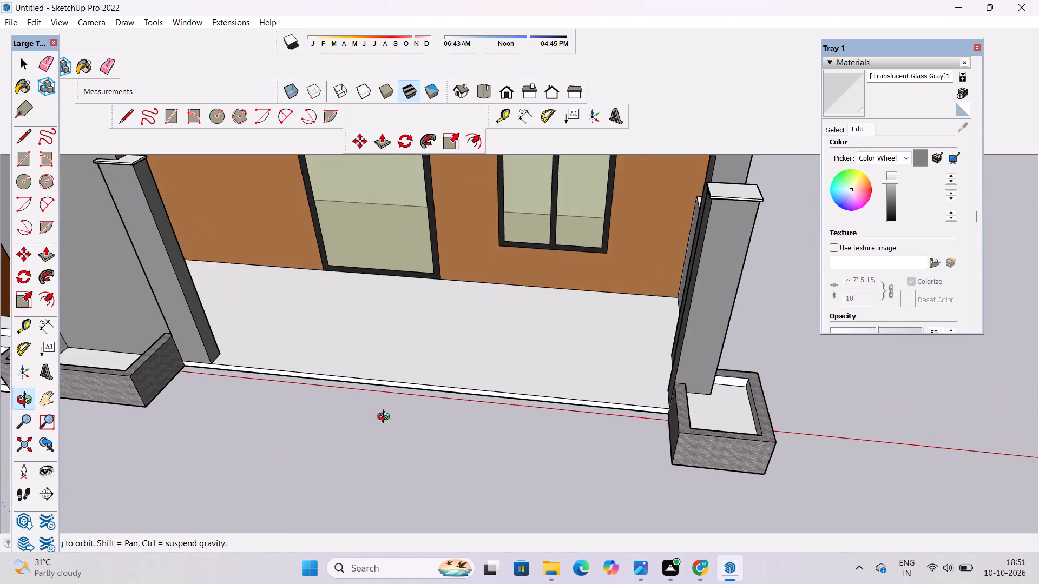
shift+drag(381, 409, 355, 457)
drag(361, 449, 397, 417)
click(832, 126)
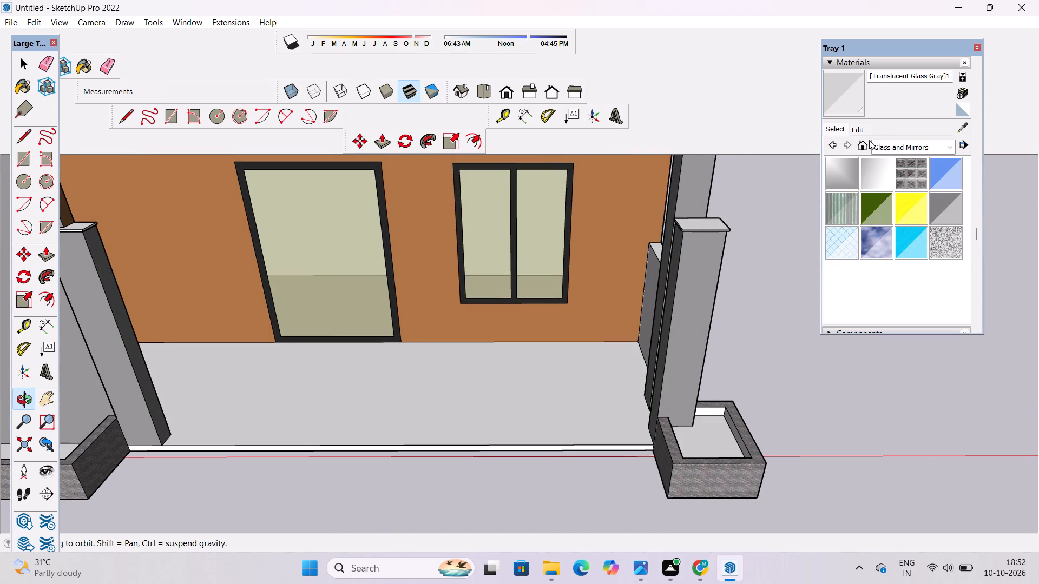
click(904, 144)
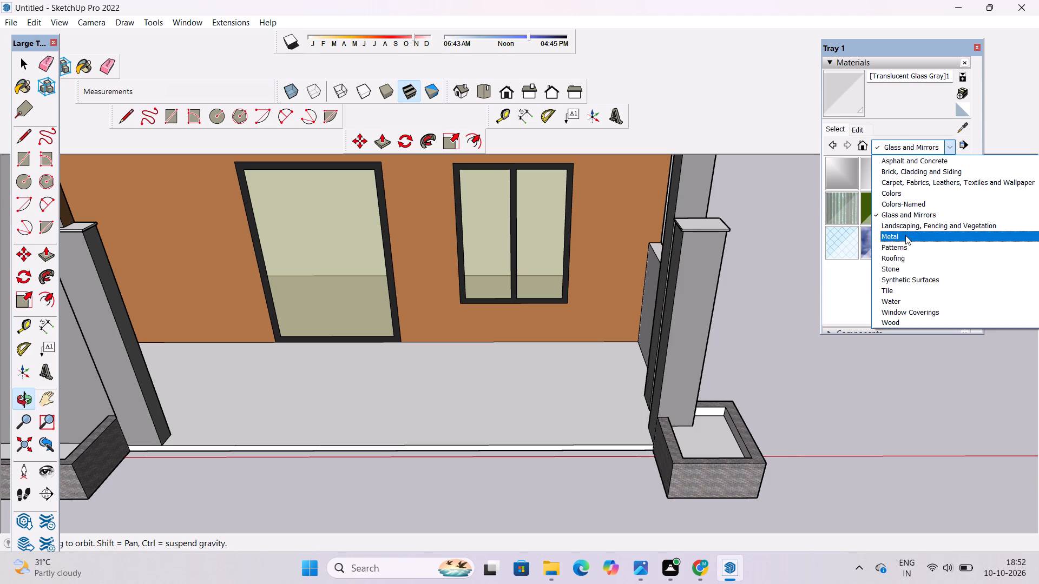
click(892, 272)
click(915, 170)
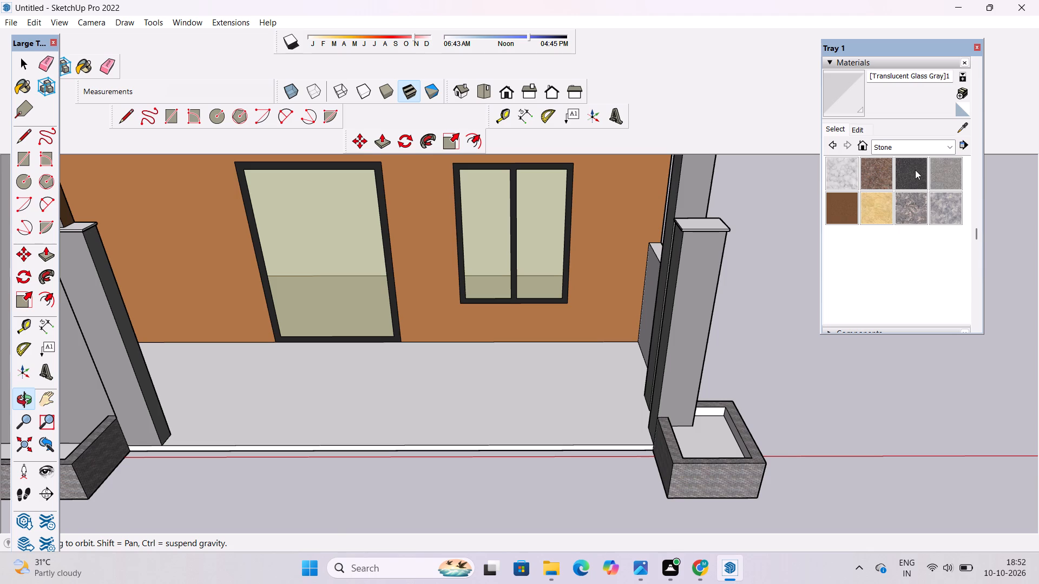
click(577, 382)
scroll(578, 449, up, 11)
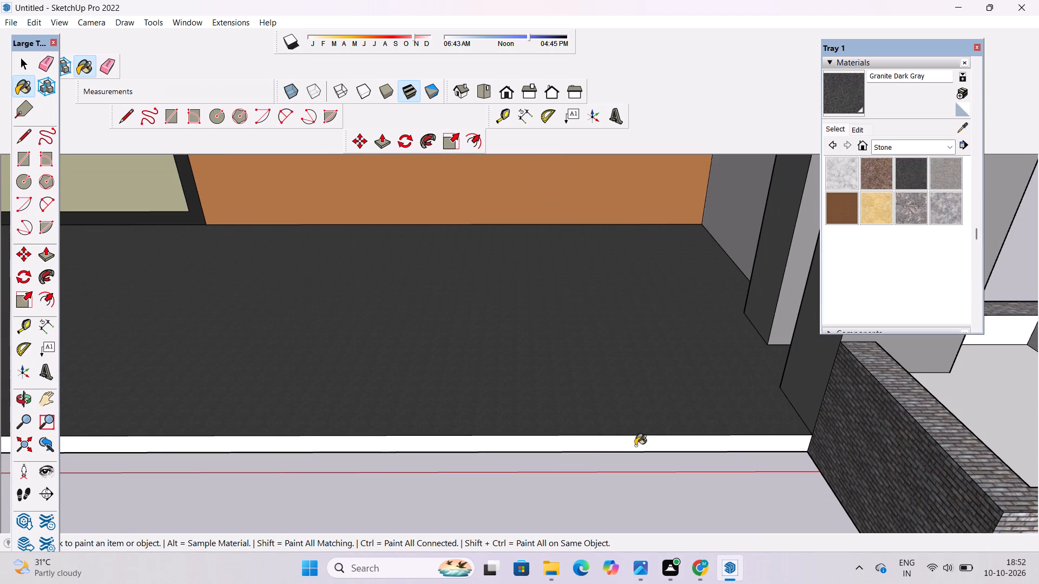
click(636, 445)
Set the Granite Dark Gray texture size to 10' by 10'.
click(862, 130)
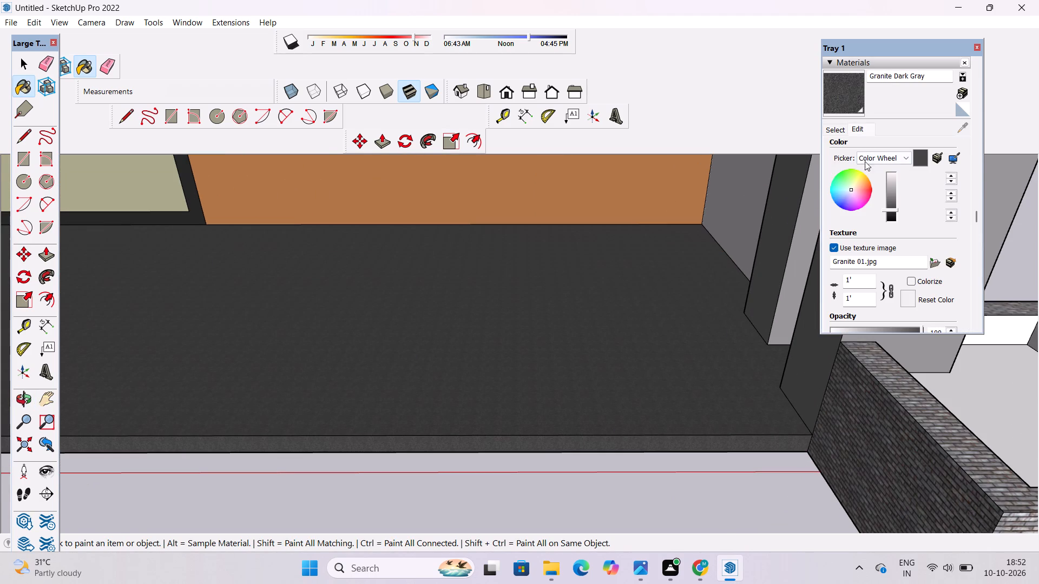
click(861, 301)
key(BackSpace)
text(0')
key(Return)
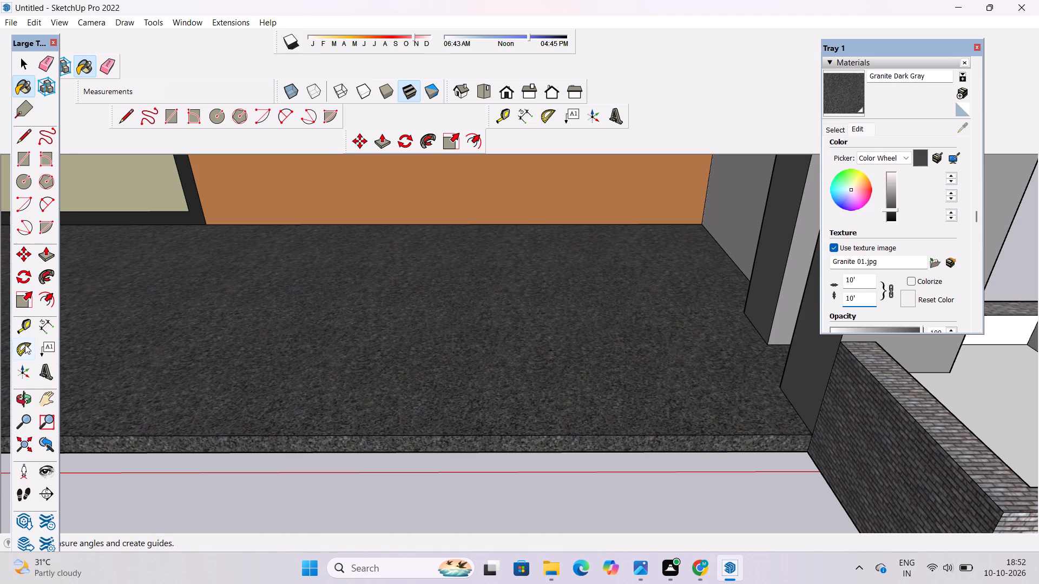
Examine the granite porch floor, the entrance steps and the brick planters beside the arched door.
click(21, 401)
scroll(313, 362, down, 12)
drag(366, 444, 364, 394)
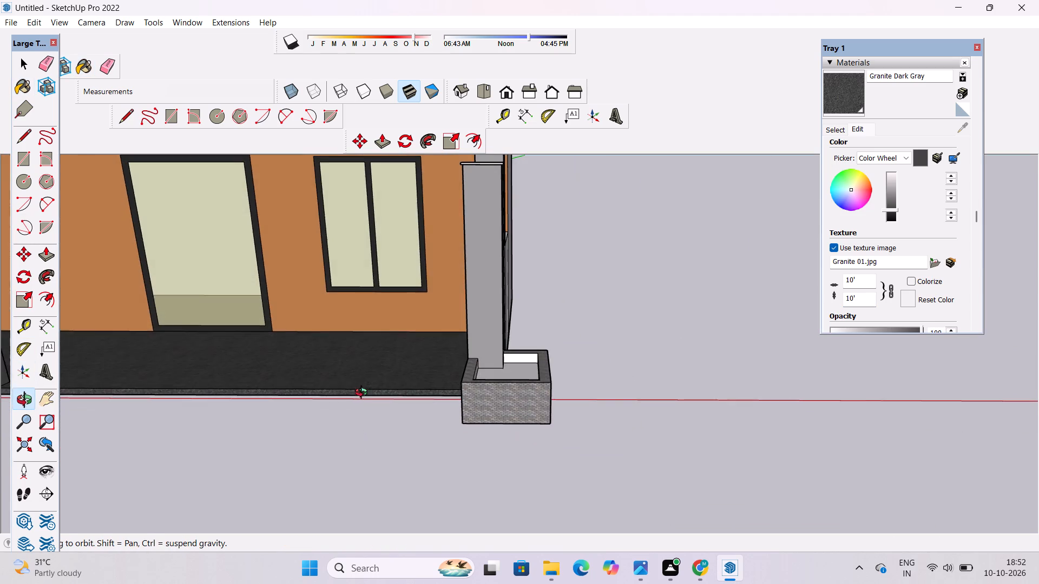
scroll(328, 386, down, 3)
shift+drag(301, 390, 397, 422)
scroll(410, 420, up, 1)
scroll(410, 420, down, 3)
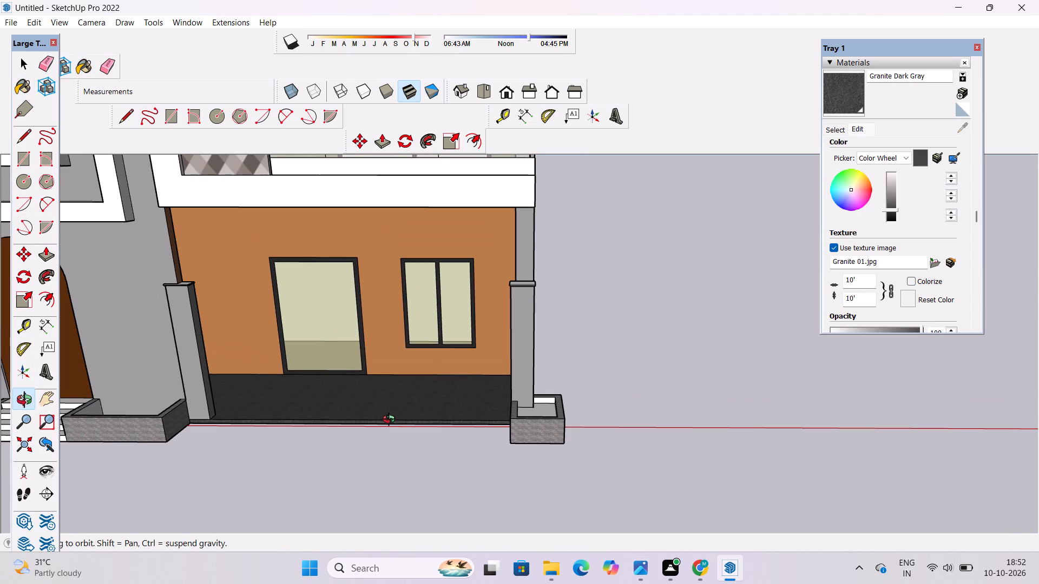
scroll(391, 422, down, 4)
shift+drag(389, 422, 439, 412)
scroll(240, 413, up, 4)
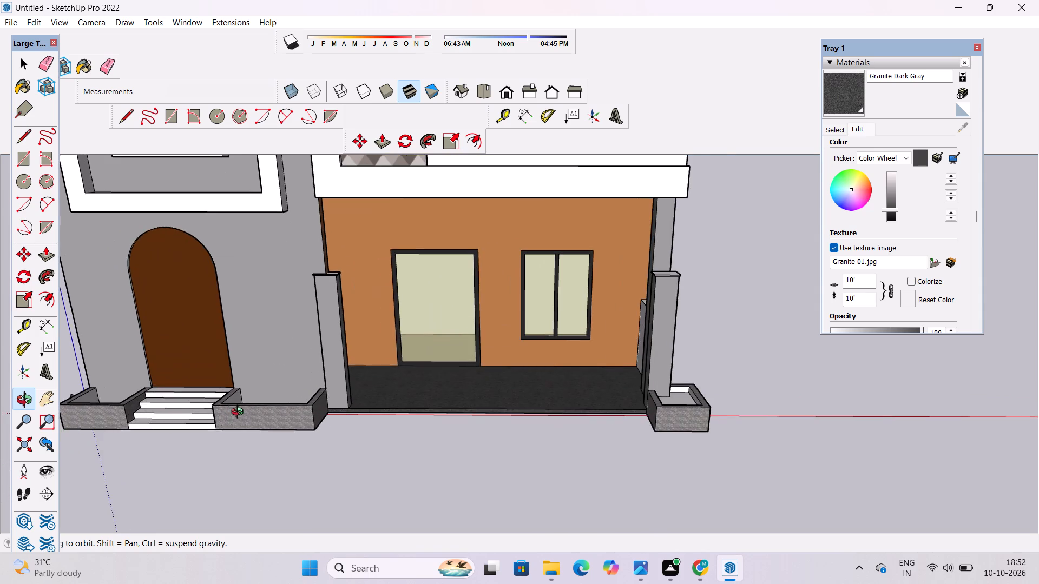
shift+drag(182, 422, 235, 434)
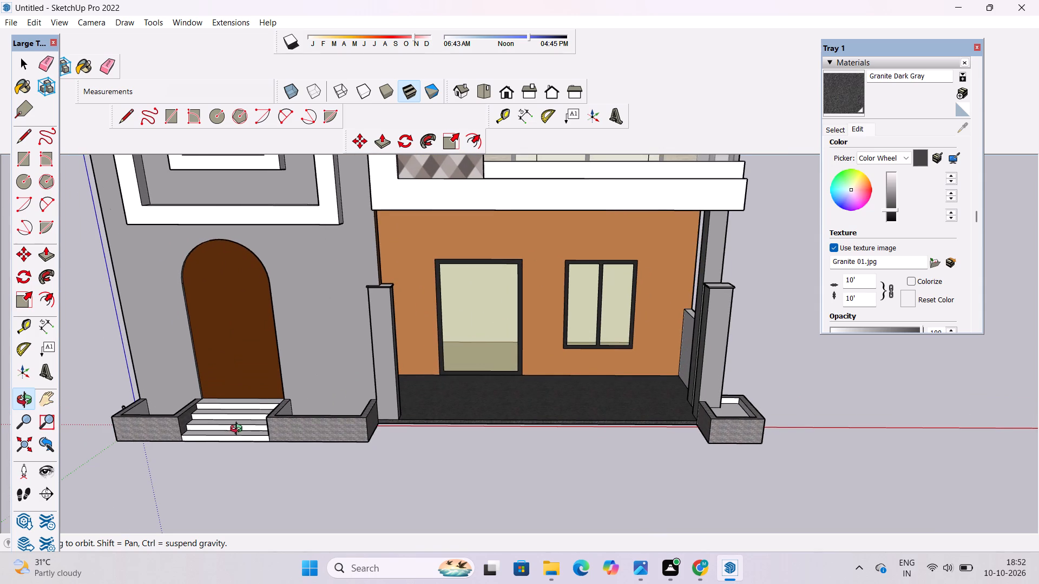
scroll(239, 430, down, 2)
shift+drag(205, 441, 277, 451)
scroll(290, 439, up, 8)
shift+drag(292, 435, 278, 433)
scroll(277, 432, up, 3)
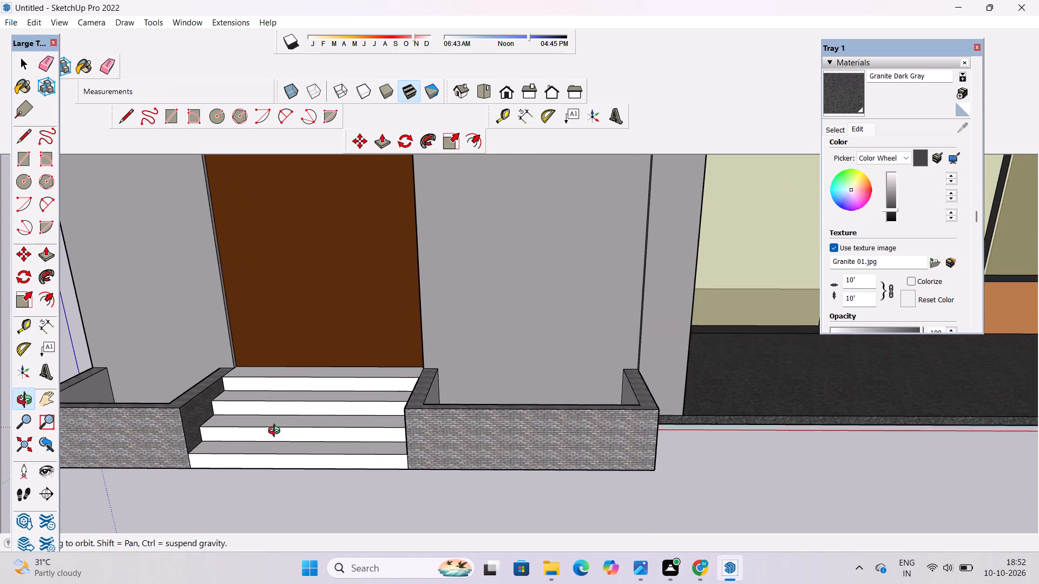
drag(277, 432, 269, 434)
Examine the porch's corner pillar and planter, and the overall front elevation.
scroll(268, 434, down, 3)
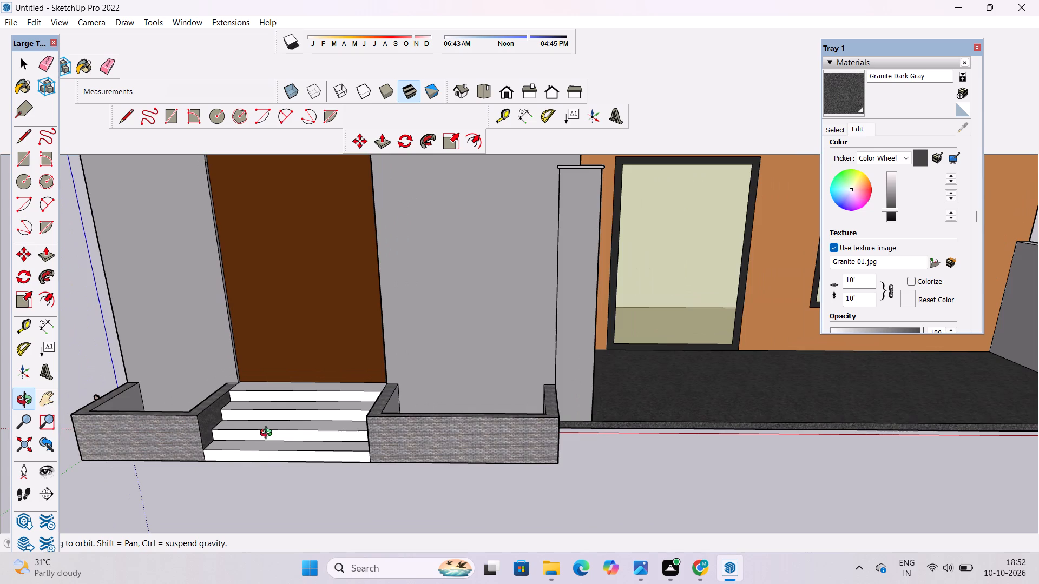
shift+drag(351, 450, 274, 451)
scroll(271, 444, down, 12)
shift+drag(436, 464, 304, 464)
shift+scroll(396, 443, up, 7)
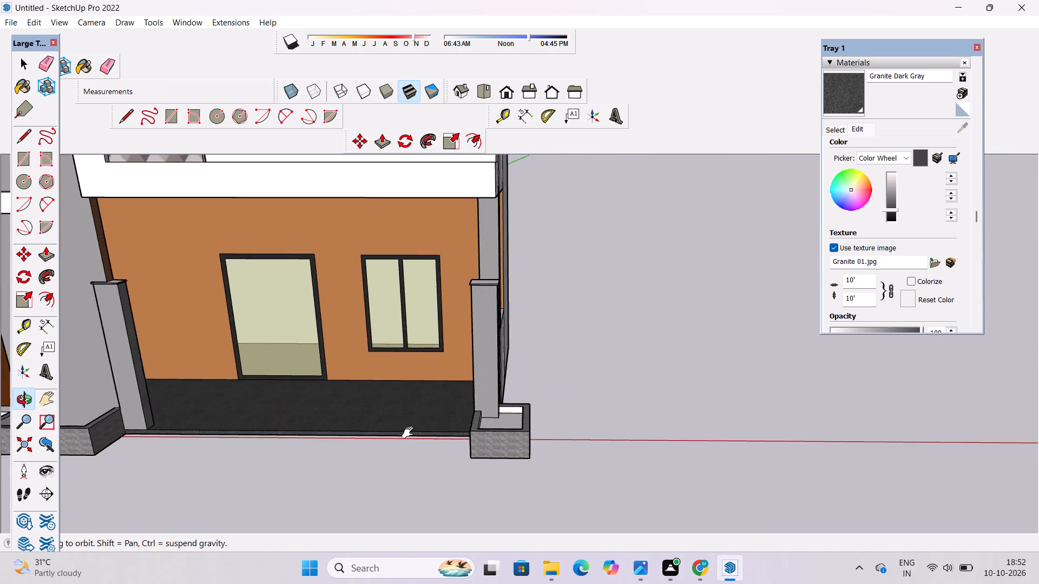
shift+scroll(410, 433, up, 2)
shift+drag(562, 410, 497, 419)
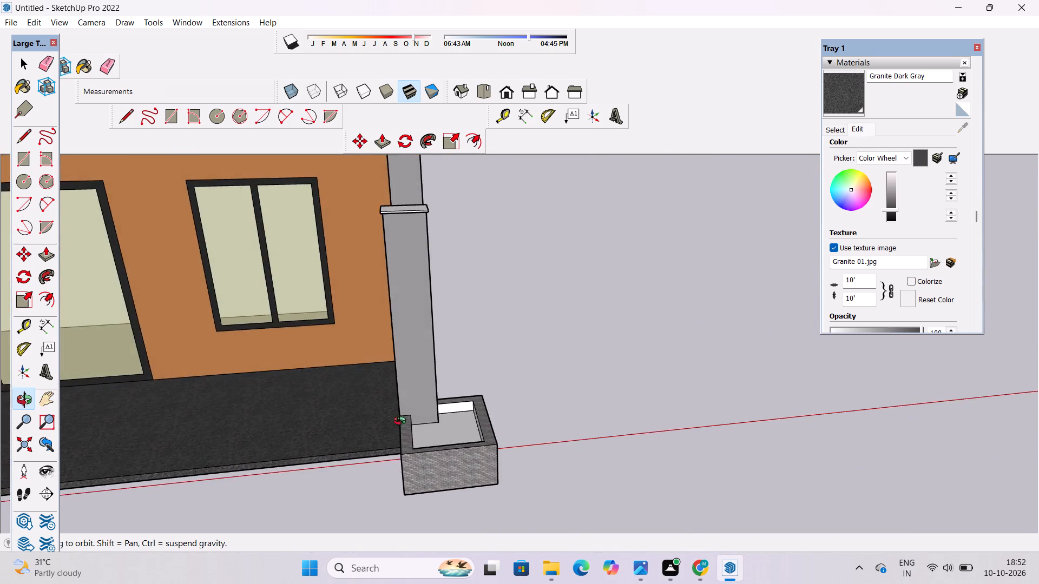
scroll(247, 422, down, 5)
shift+drag(222, 426, 474, 423)
drag(478, 420, 468, 402)
scroll(477, 384, down, 8)
drag(479, 458, 446, 408)
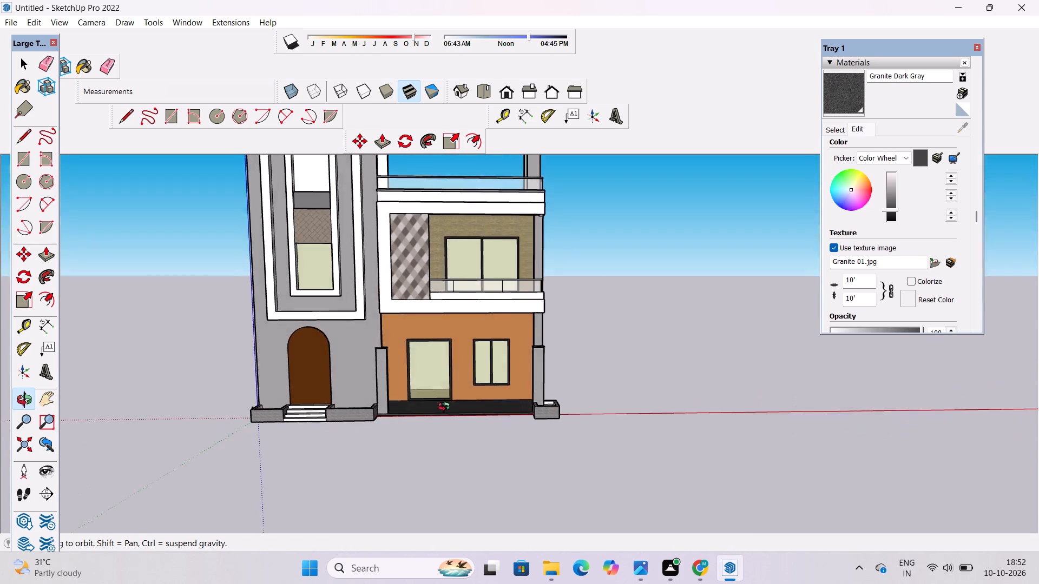
drag(446, 408, 445, 405)
Paint the first-floor balcony floor with Stone Marble from the Stone materials.
scroll(450, 379, up, 4)
shift+drag(457, 363, 412, 512)
scroll(459, 327, up, 4)
drag(453, 363, 446, 489)
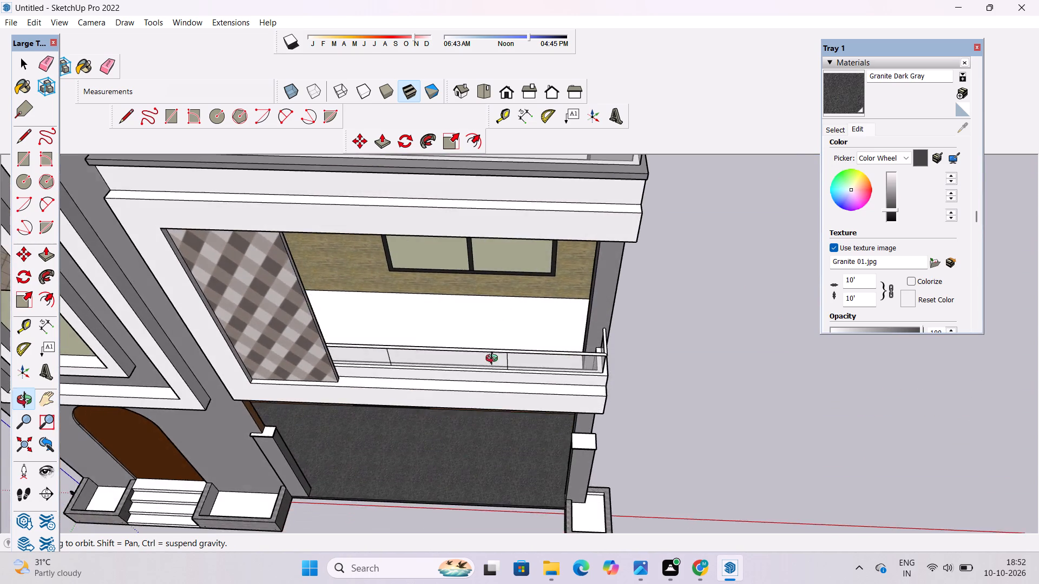
scroll(511, 302, up, 4)
click(825, 132)
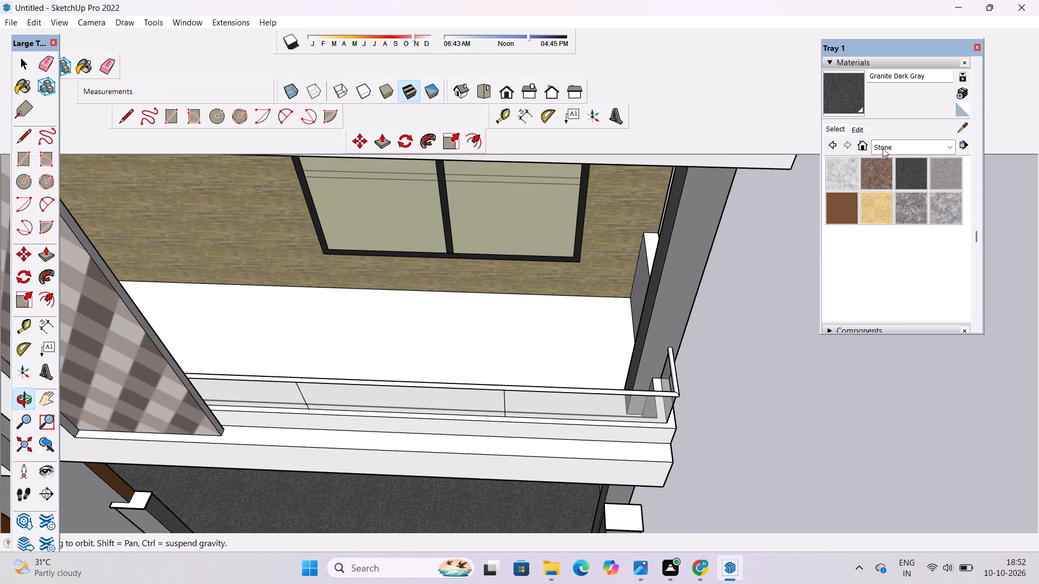
click(906, 210)
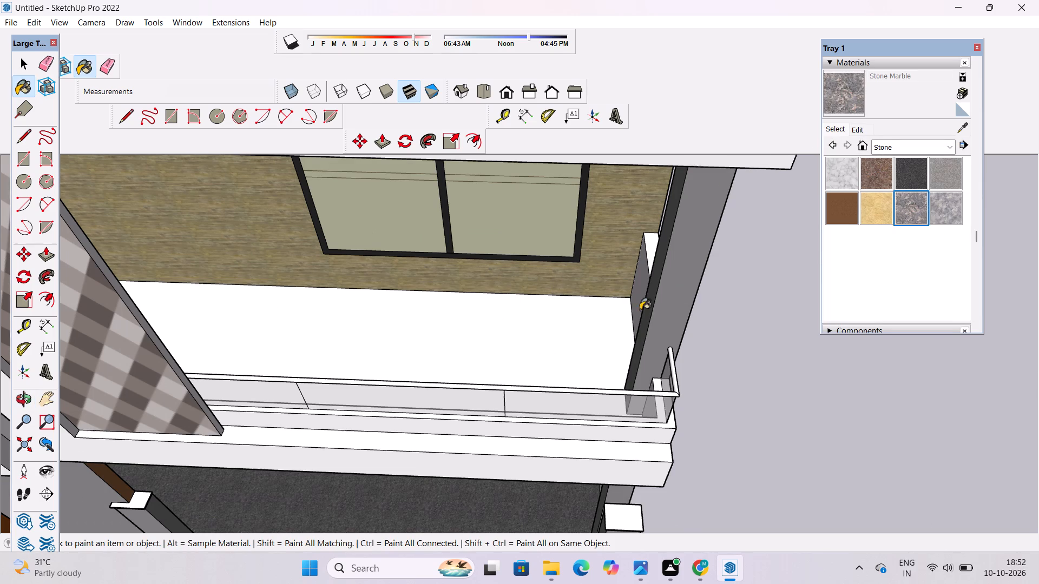
click(524, 350)
Examine the first-floor balcony's glass railing, handrail and white front bands from several angles.
key(o)
drag(486, 400, 515, 288)
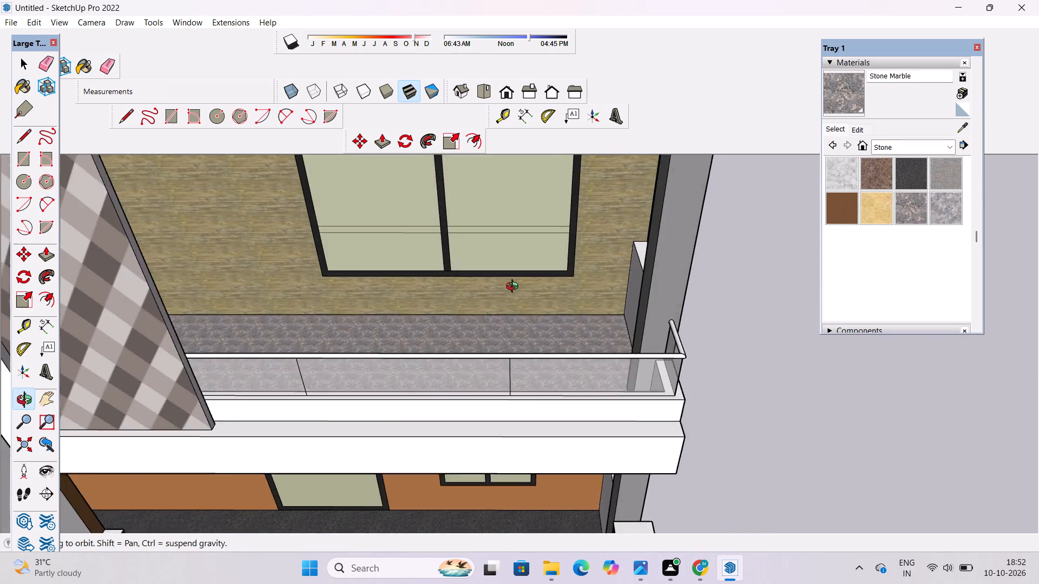
drag(515, 288, 525, 225)
scroll(498, 287, down, 5)
drag(511, 330, 453, 341)
scroll(462, 336, up, 4)
shift+drag(521, 331, 395, 350)
drag(397, 352, 451, 376)
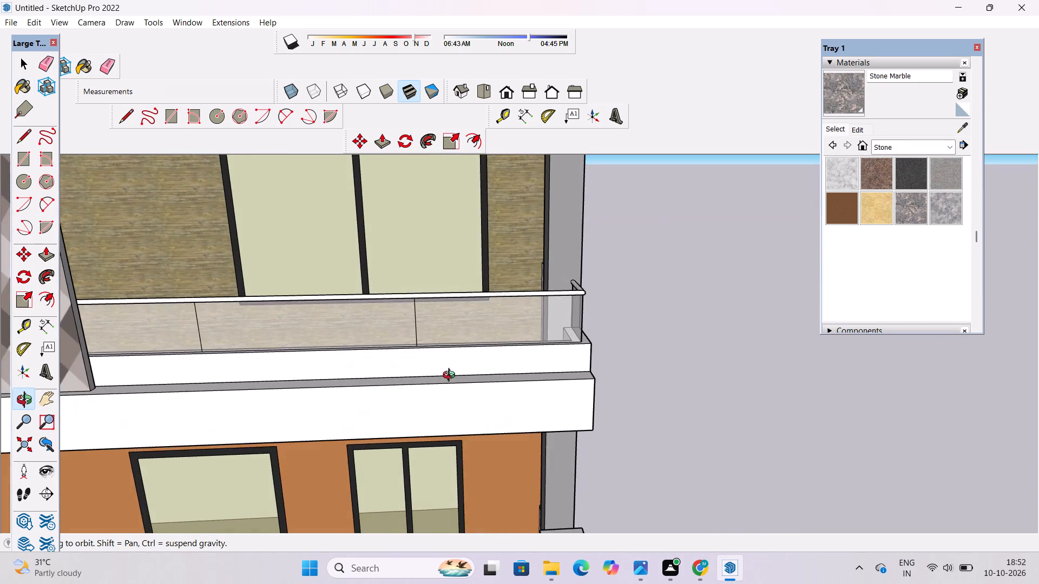
scroll(451, 373, down, 3)
drag(450, 376, 445, 344)
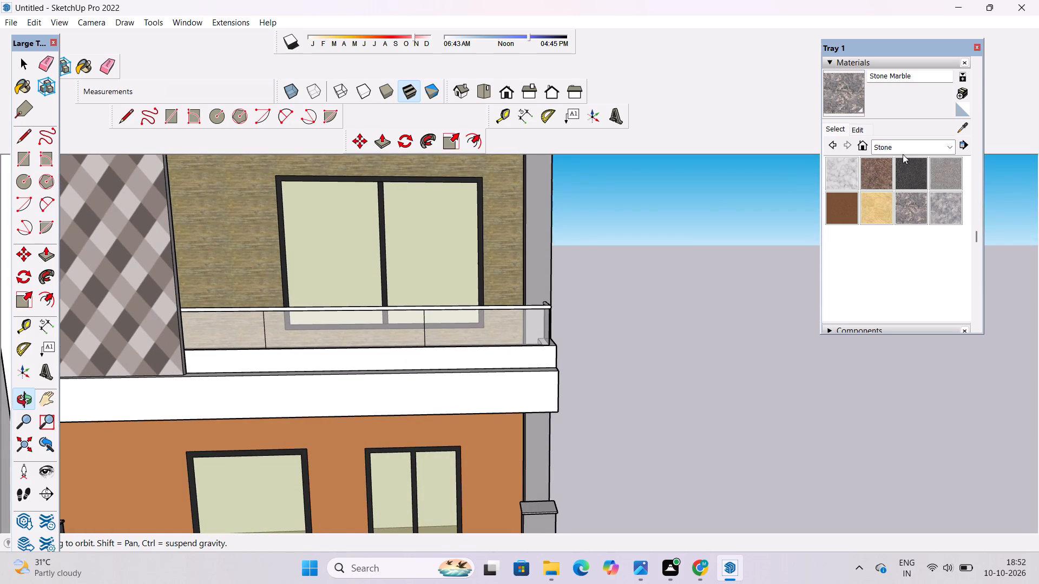
Paint the front of the low curb below the first-floor balcony's glass railing with 0134_DimGray from Colors-Named.
click(907, 149)
click(903, 202)
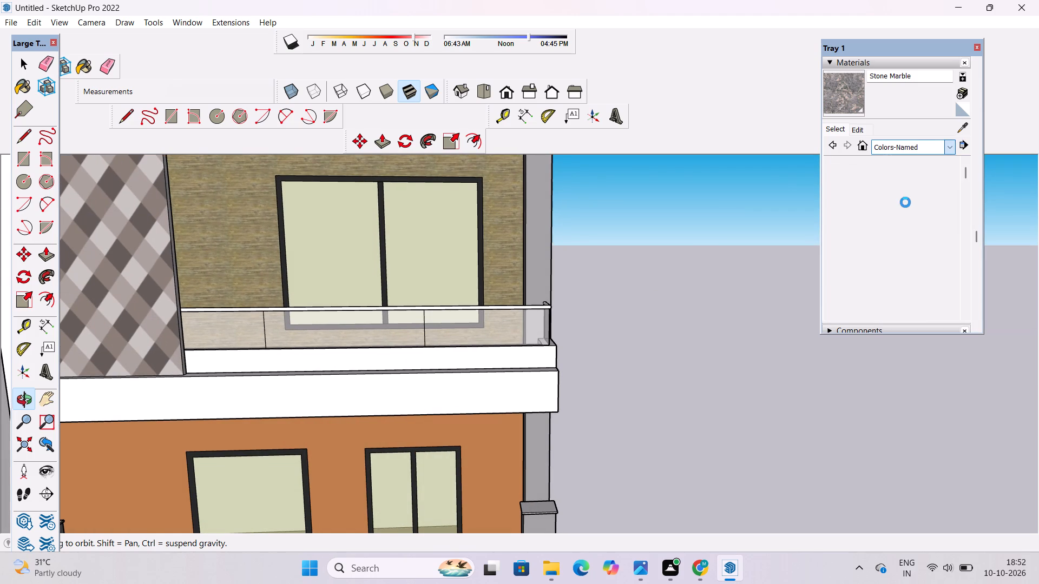
scroll(902, 216, down, 2)
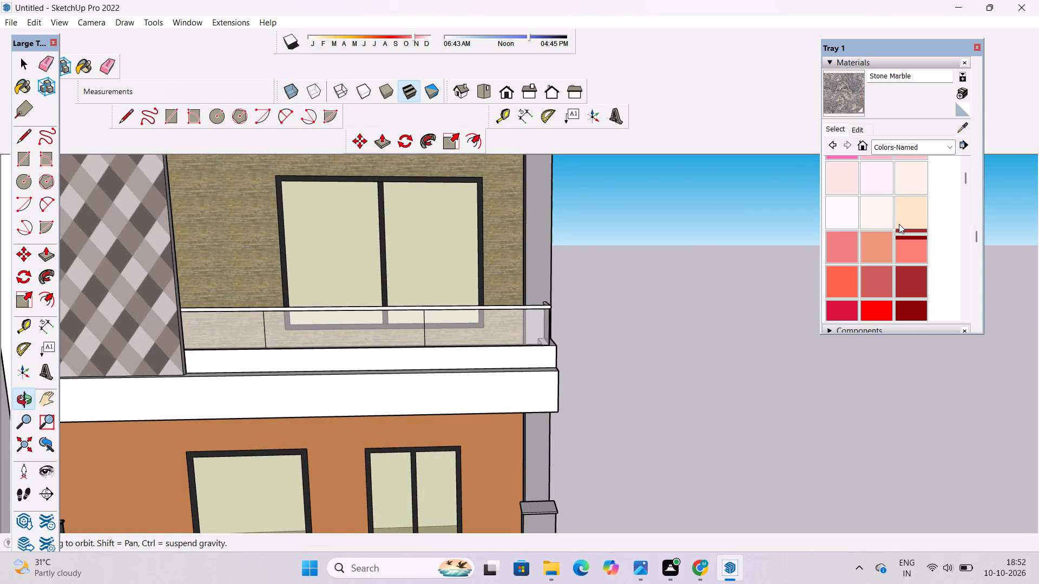
scroll(899, 234, down, 7)
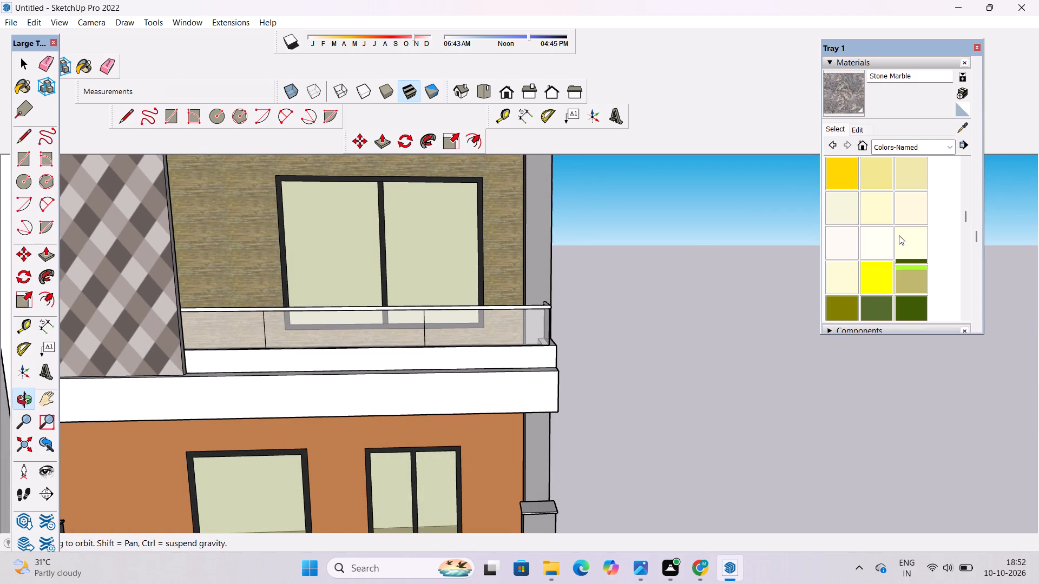
scroll(899, 235, down, 8)
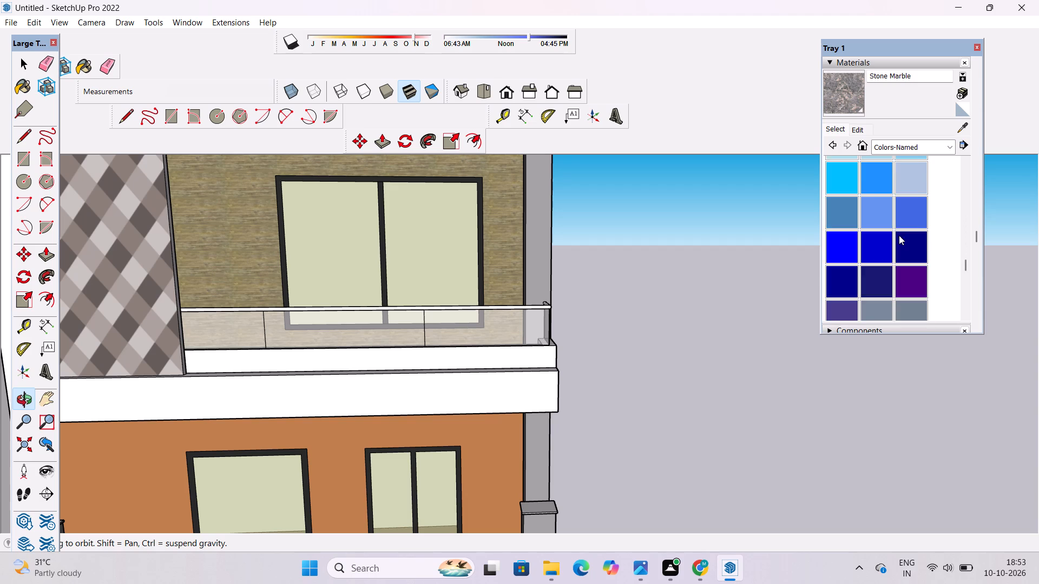
scroll(899, 235, down, 5)
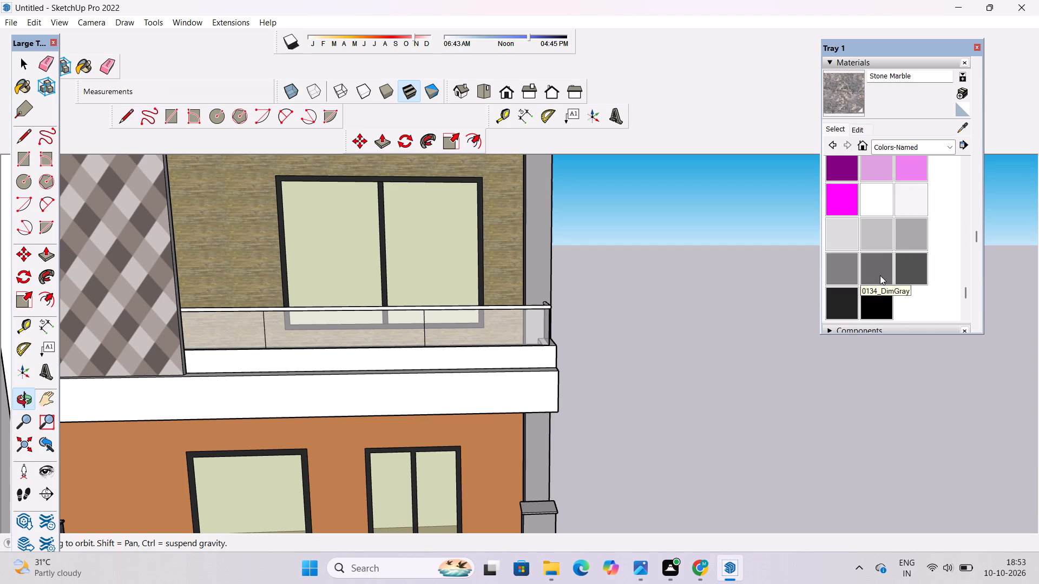
click(880, 275)
click(555, 360)
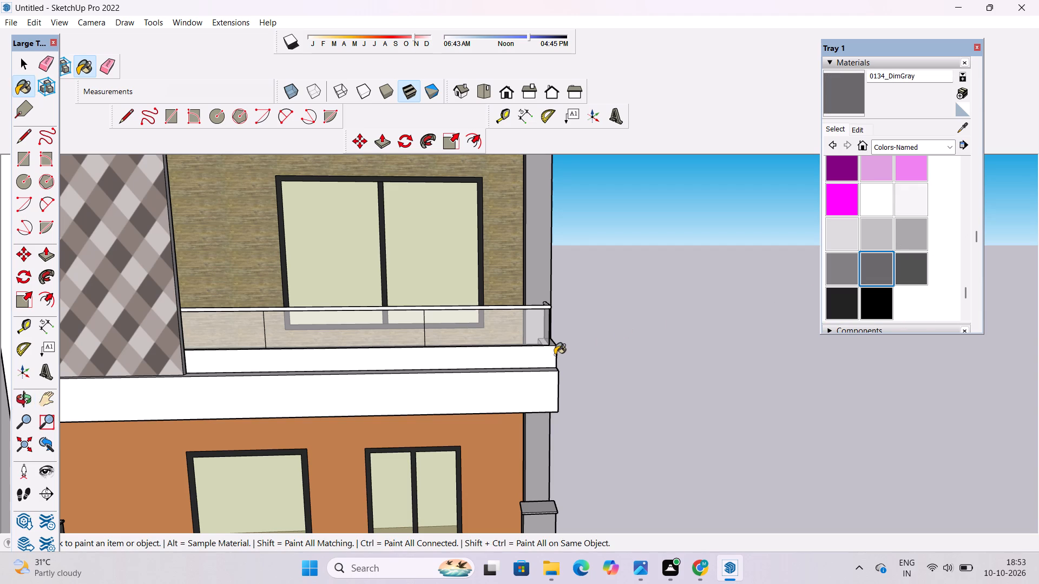
Paint the balcony curb's side end and the outer face of the balcony's side parapet with 0134_DimGray.
key(o)
drag(724, 354, 502, 360)
click(850, 96)
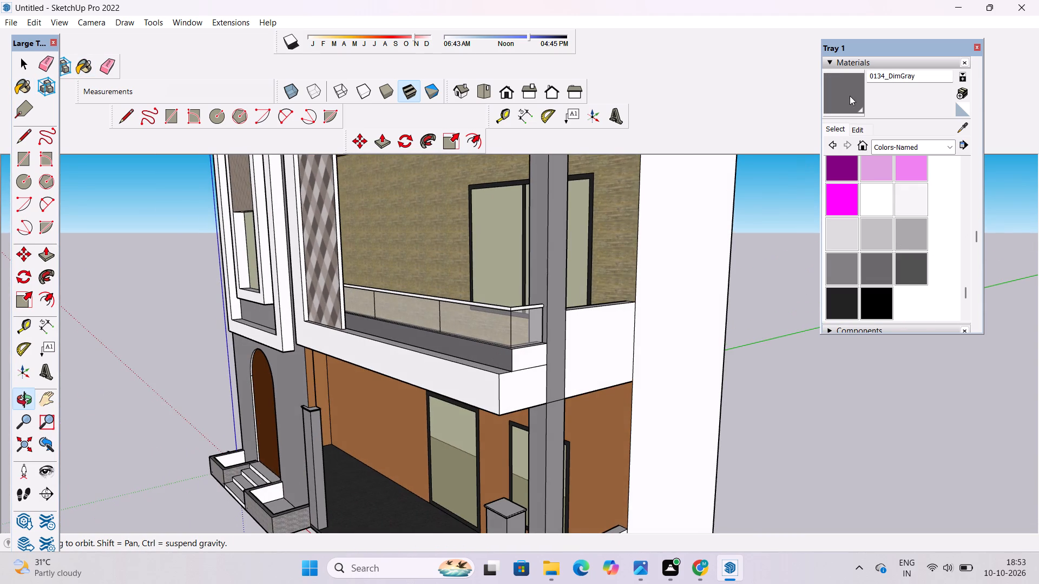
scroll(536, 349, up, 4)
click(533, 357)
scroll(559, 310, down, 5)
click(596, 326)
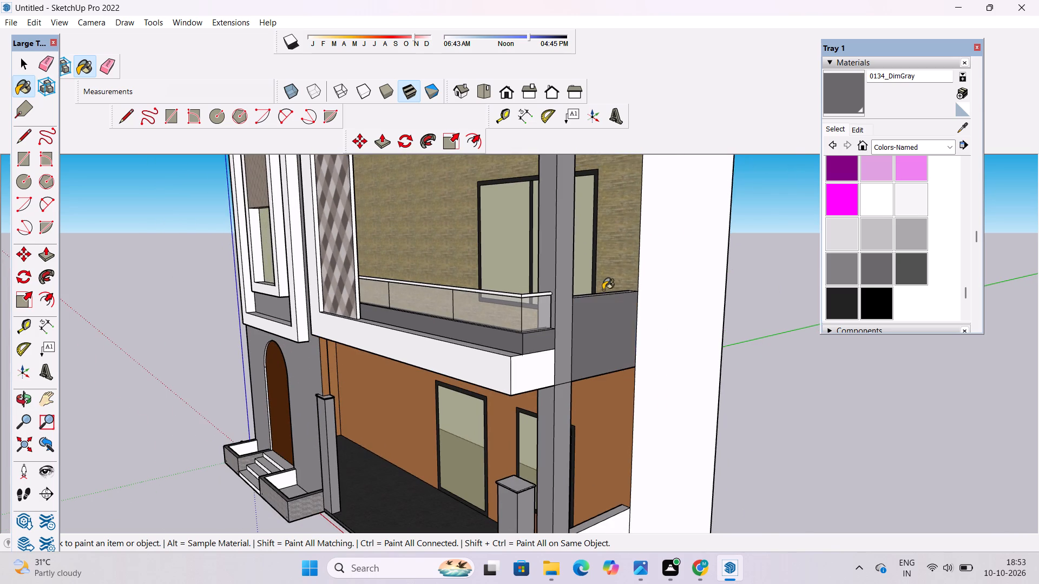
Paint the outer and inner faces of the porch's low side wall with 0134_DimGray.
scroll(529, 247, down, 7)
scroll(579, 406, up, 5)
click(549, 399)
scroll(544, 429, up, 6)
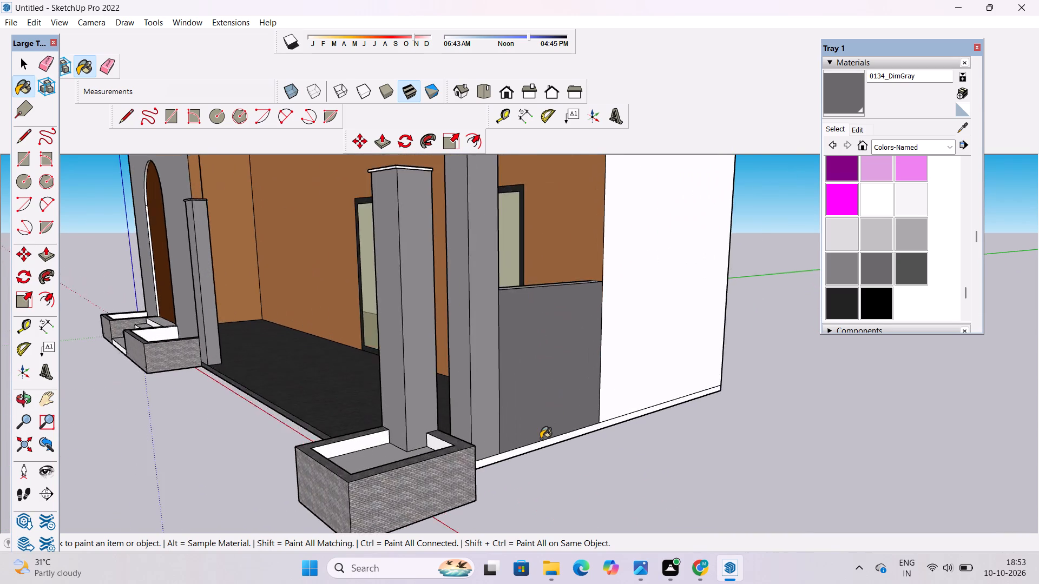
scroll(541, 439, up, 3)
key(o)
drag(264, 494, 698, 507)
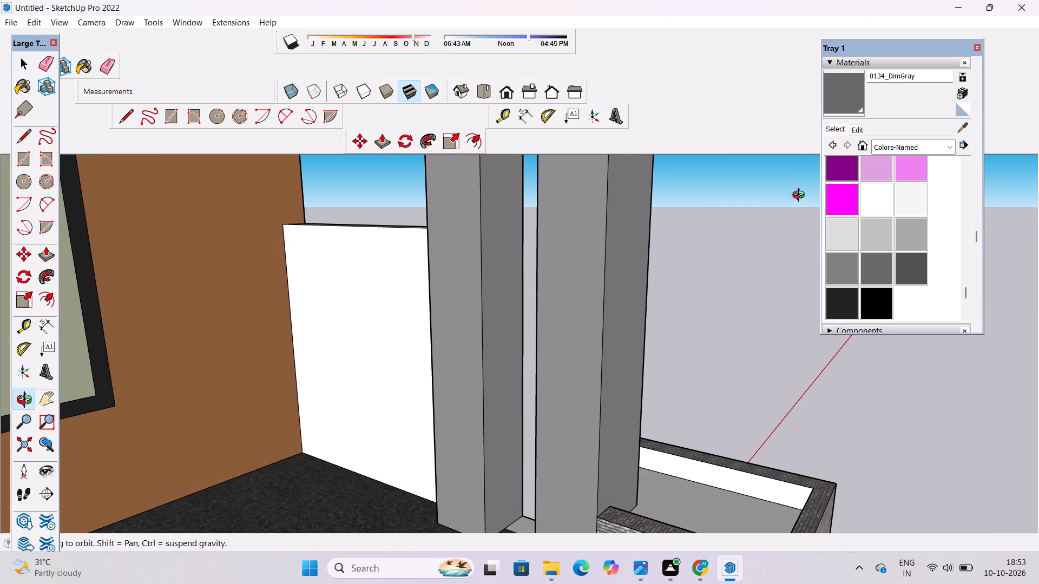
click(832, 101)
scroll(446, 344, up, 5)
click(367, 328)
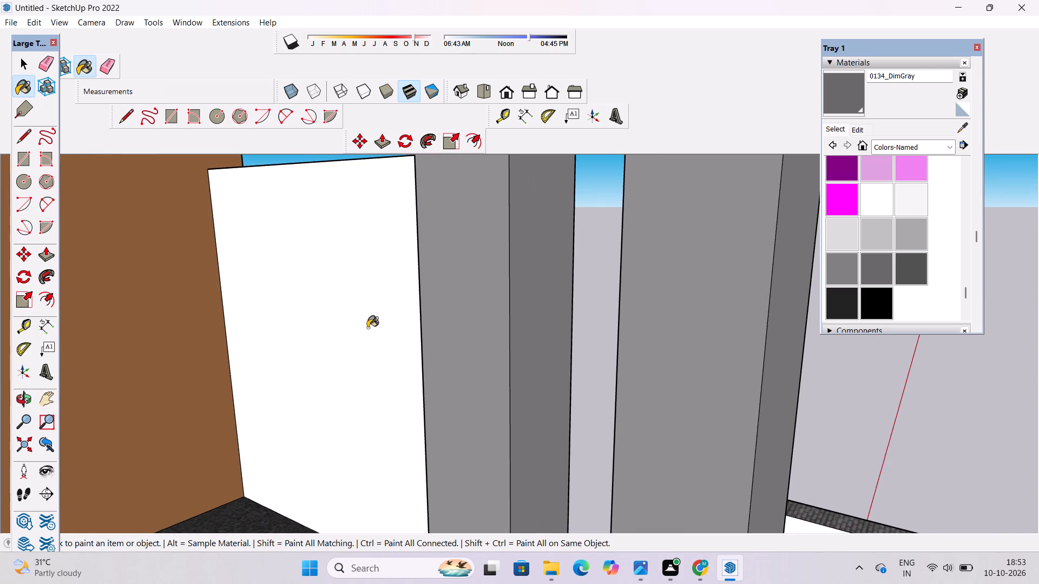
Paint the balcony side parapet's inner face and top, and the inner face of the curb's short end, with 0134_DimGray.
scroll(350, 446, down, 20)
scroll(350, 446, down, 2)
scroll(294, 323, up, 11)
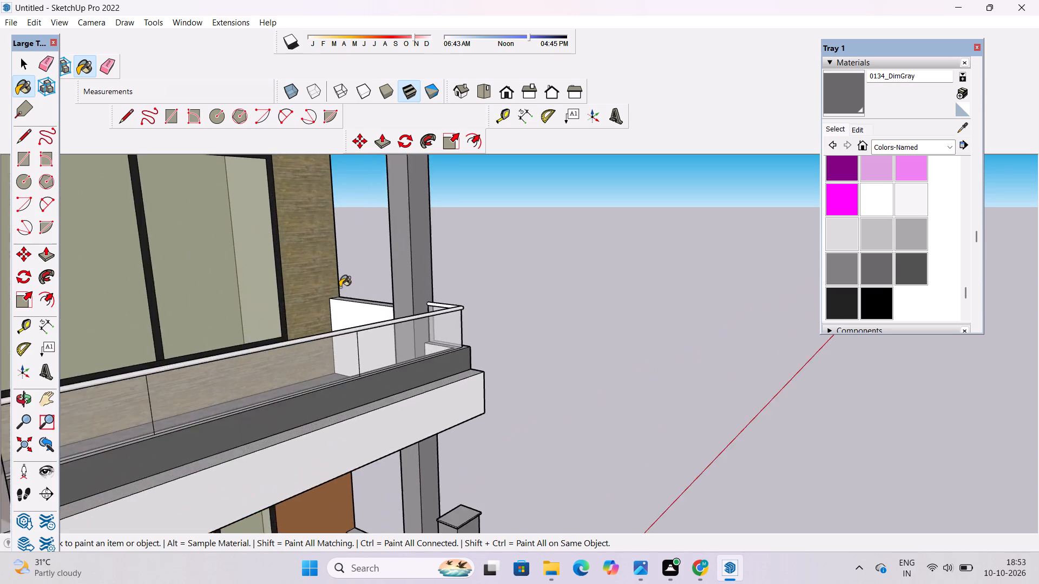
scroll(340, 287, up, 6)
click(369, 362)
click(396, 319)
scroll(367, 229, down, 2)
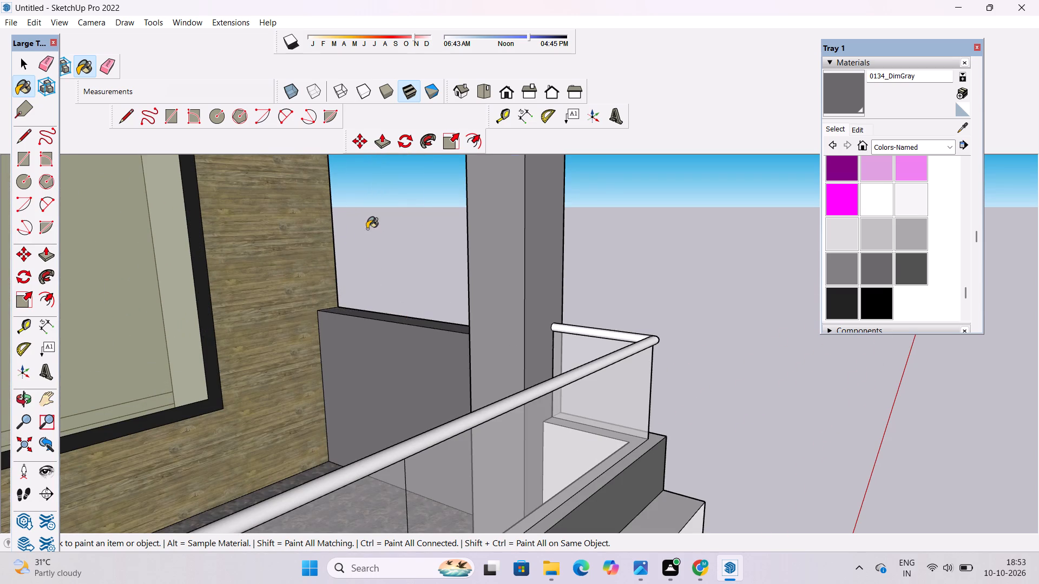
scroll(367, 229, down, 7)
scroll(401, 264, up, 20)
scroll(401, 264, up, 6)
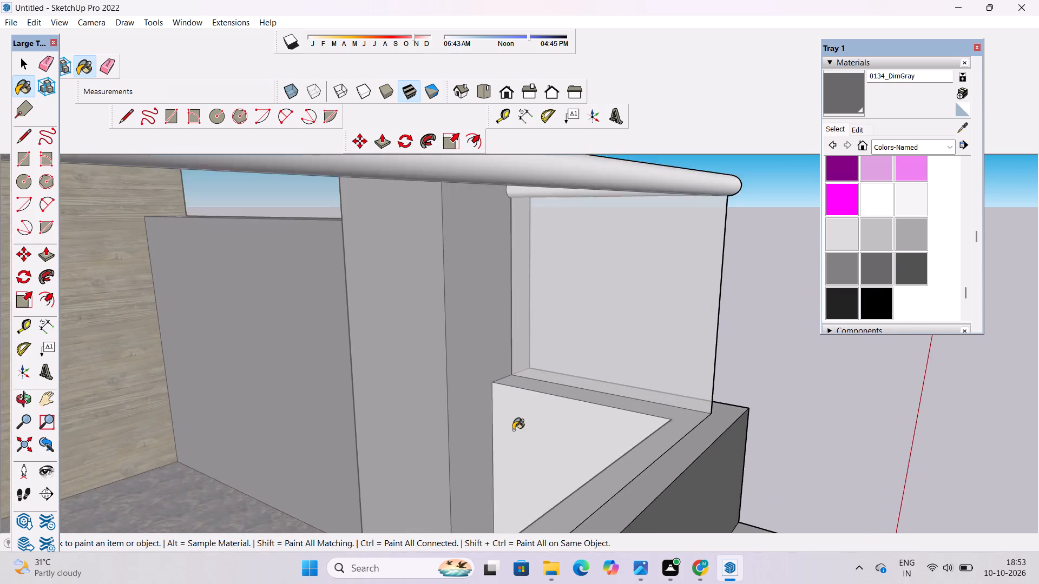
scroll(513, 430, up, 20)
scroll(513, 430, up, 10)
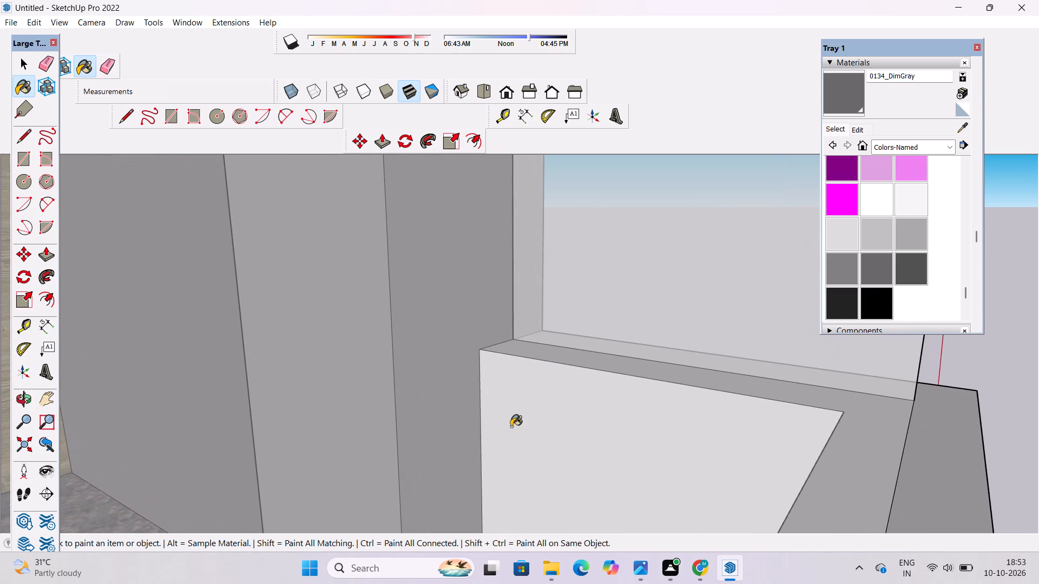
scroll(511, 427, up, 20)
scroll(511, 427, up, 10)
click(528, 389)
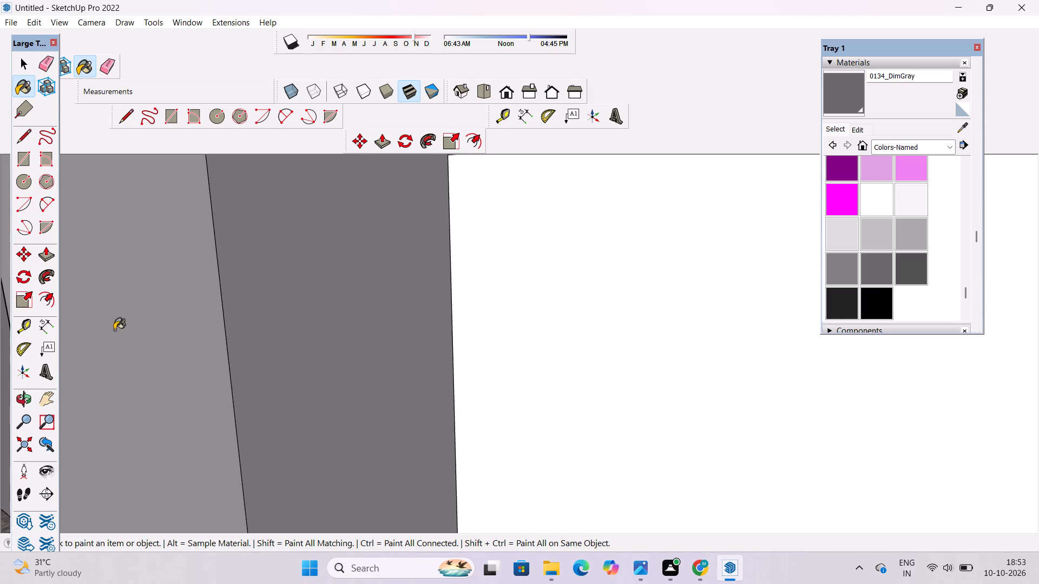
Paint the top of the porch's low side wall with 0134_DimGray.
scroll(99, 320, down, 20)
scroll(99, 320, down, 20)
scroll(99, 320, down, 12)
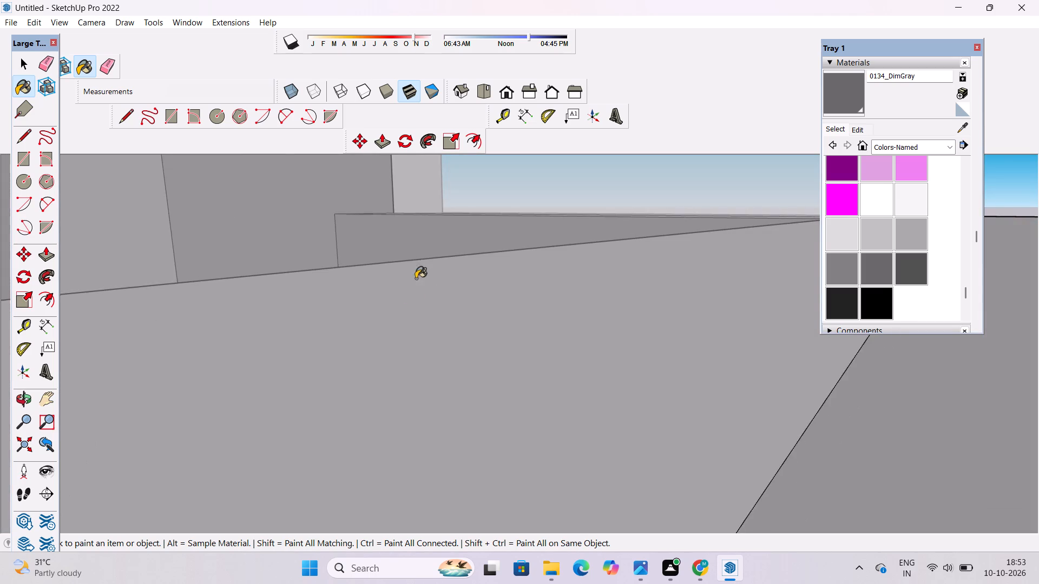
scroll(416, 278, down, 20)
scroll(416, 278, down, 20)
scroll(416, 278, down, 13)
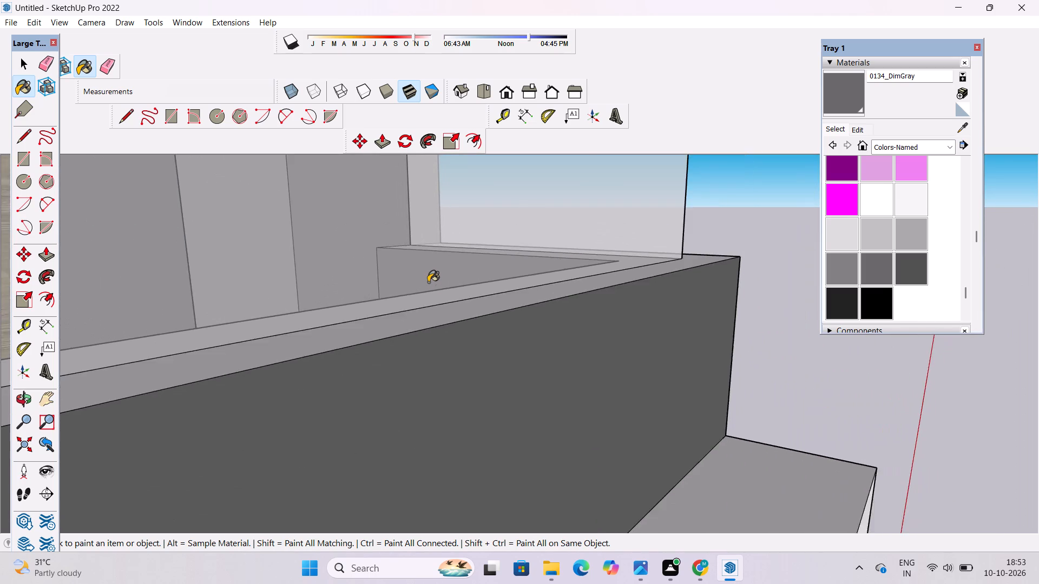
scroll(428, 282, down, 20)
scroll(428, 282, down, 20)
scroll(418, 406, up, 5)
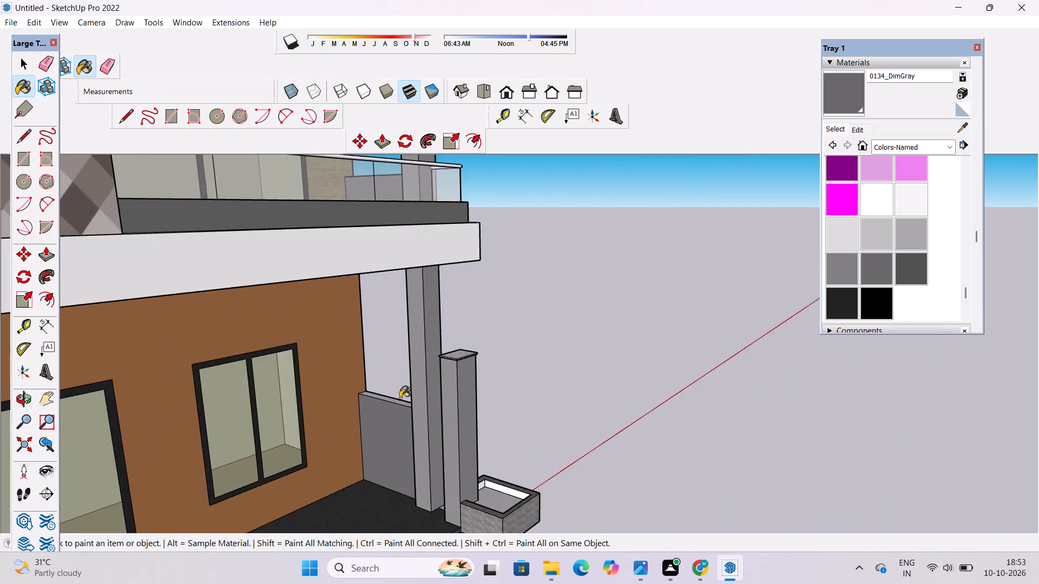
scroll(400, 398, up, 10)
click(394, 406)
scroll(415, 414, down, 6)
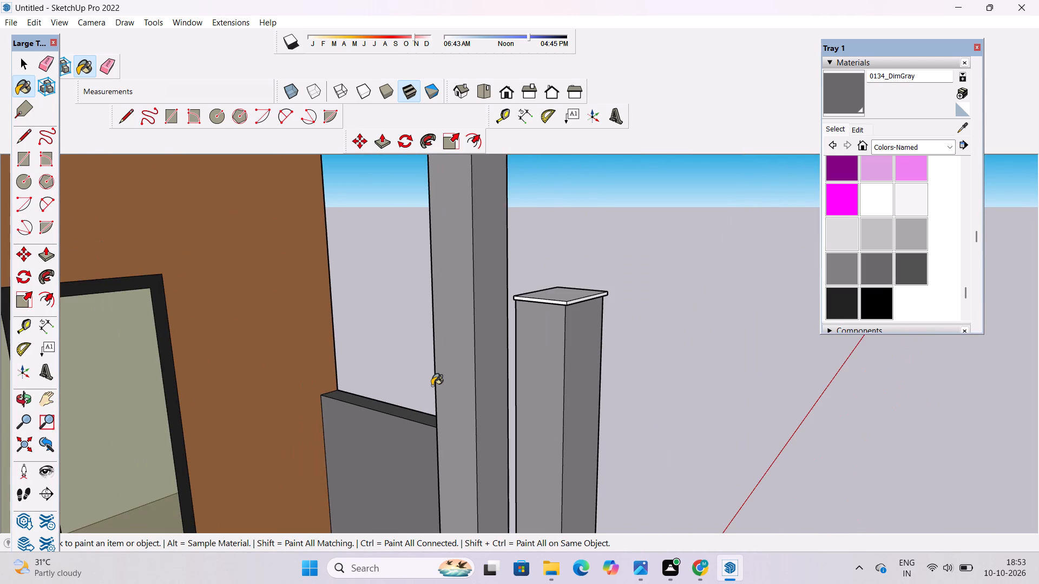
Examine the porch front, then the entrance steps and brick planters at the arched door.
key(o)
scroll(409, 382, down, 14)
drag(599, 423, 442, 440)
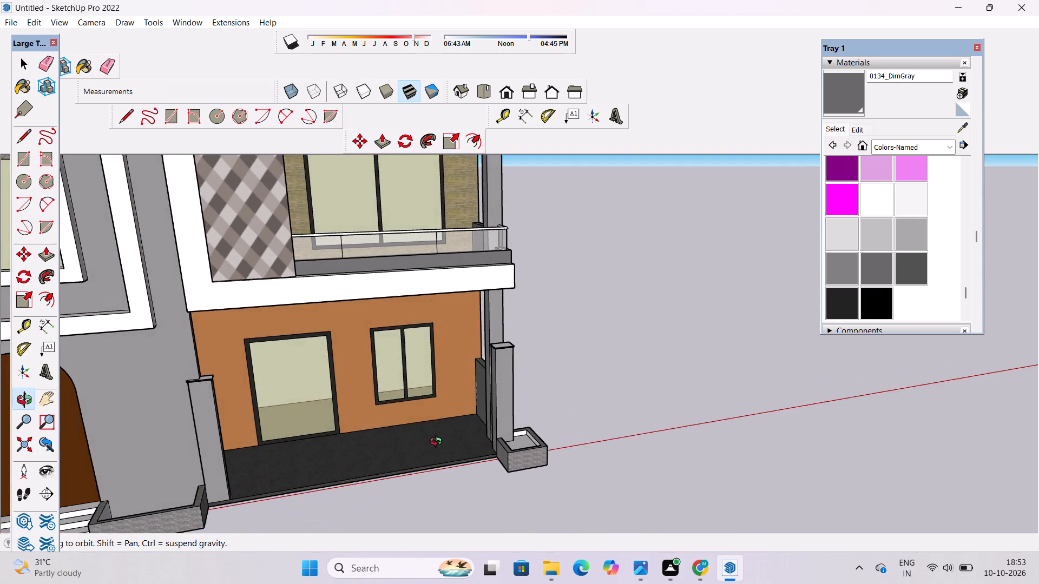
drag(422, 452, 433, 417)
drag(485, 441, 390, 417)
scroll(383, 414, up, 3)
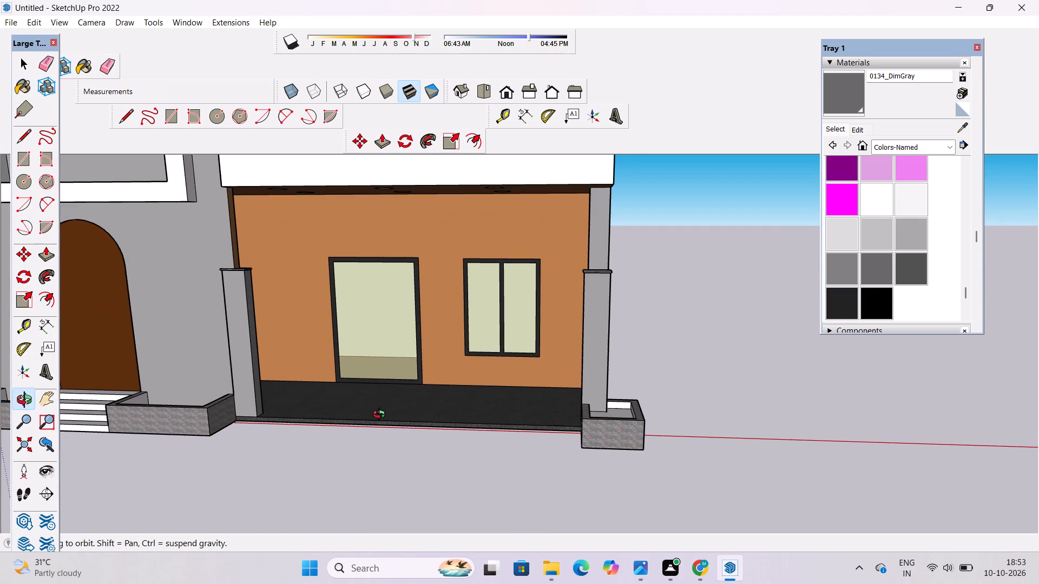
scroll(377, 419, down, 4)
shift+drag(374, 422, 466, 432)
drag(472, 445, 489, 415)
scroll(331, 436, up, 3)
shift+drag(266, 444, 430, 431)
drag(429, 433, 438, 480)
scroll(387, 444, up, 2)
shift+drag(387, 433, 404, 453)
scroll(403, 453, up, 2)
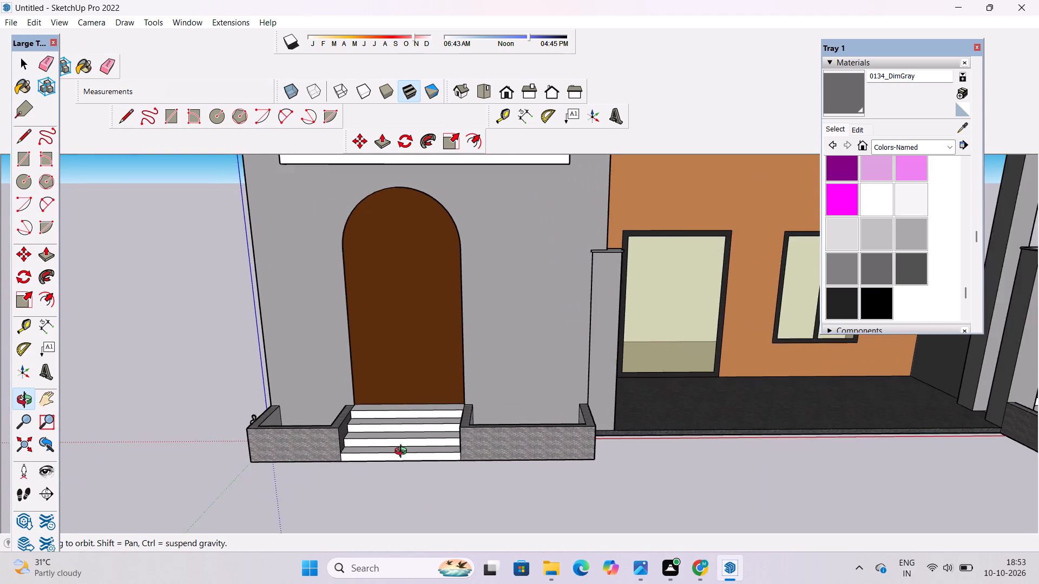
scroll(403, 453, up, 1)
drag(403, 447, 385, 448)
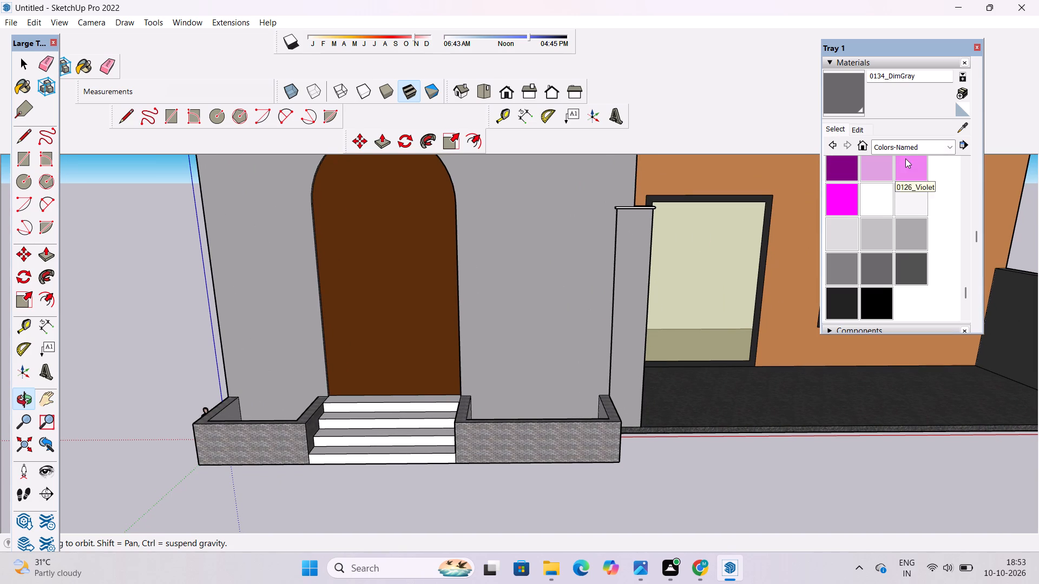
Paint the risers and treads of the entrance steps with Granite Light Gray from the Stone materials.
click(915, 148)
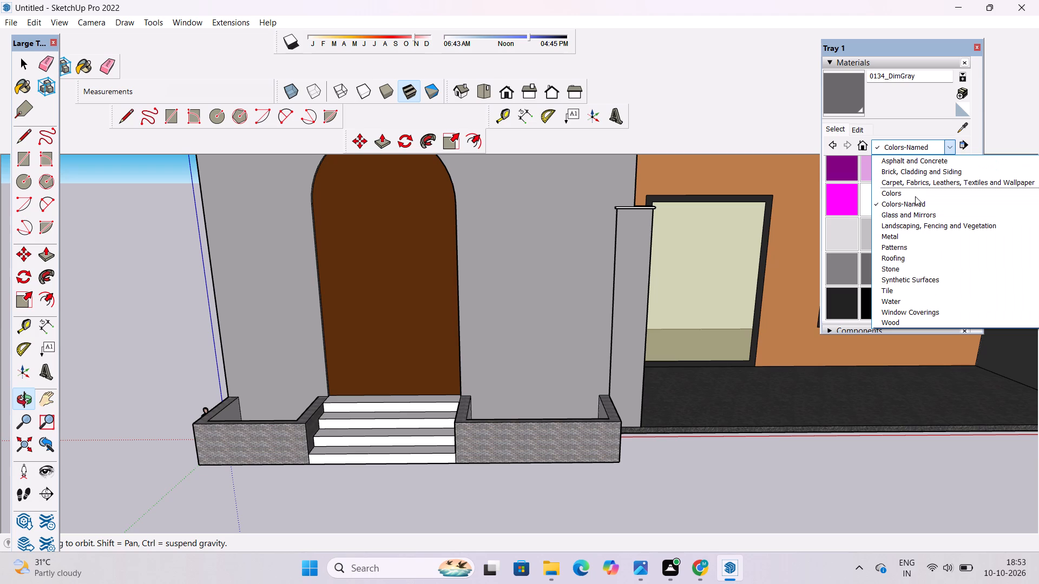
click(907, 268)
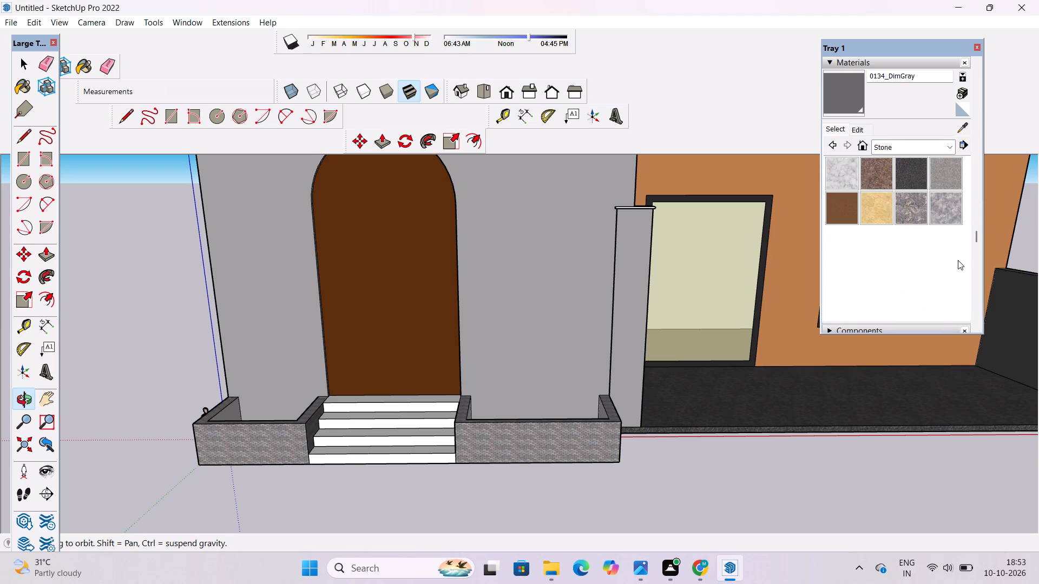
click(944, 179)
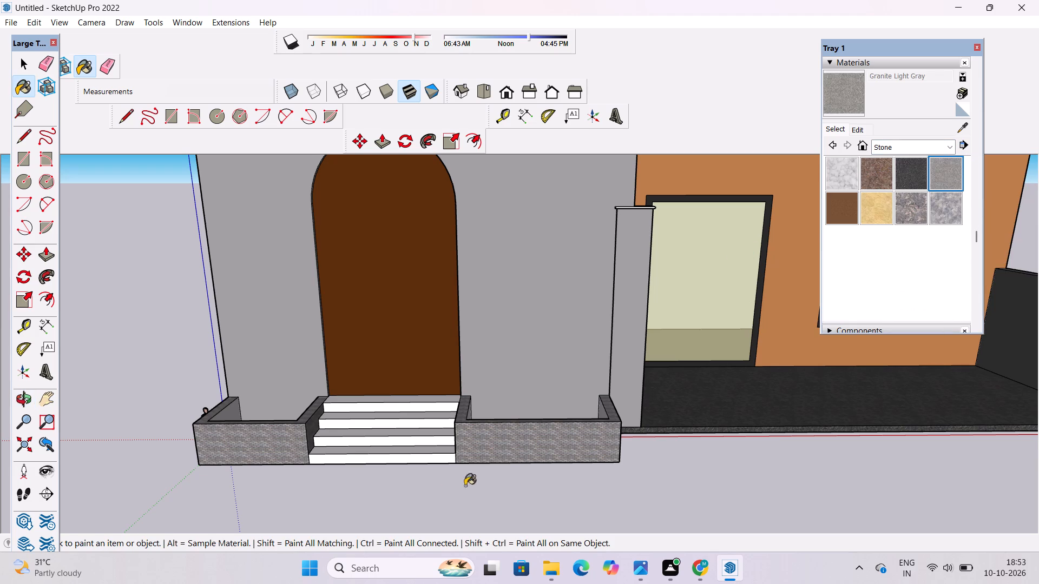
scroll(411, 477, up, 11)
click(448, 443)
scroll(471, 401, up, 10)
drag(479, 446, 481, 447)
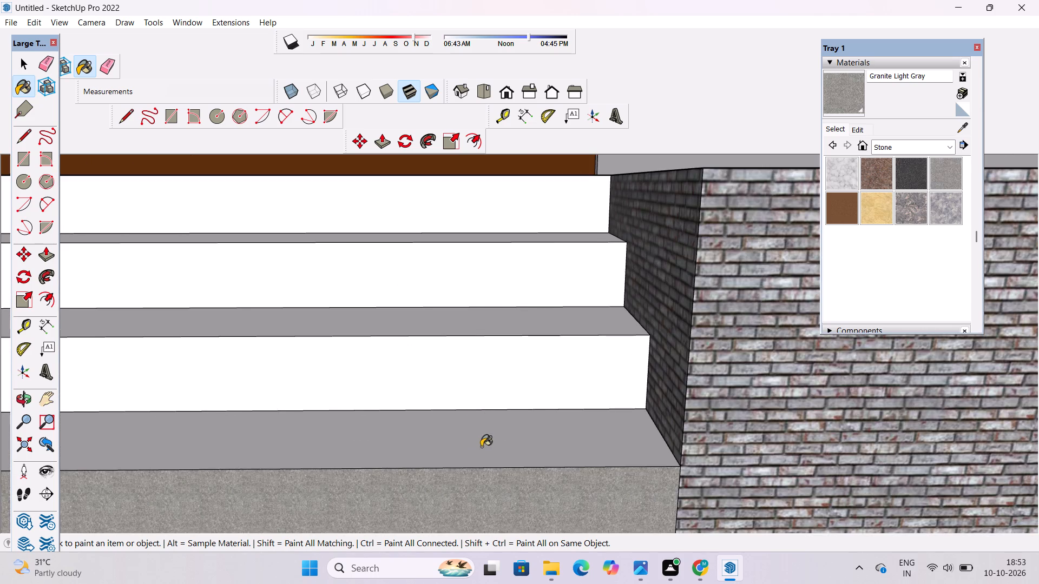
drag(481, 447, 483, 440)
click(512, 369)
click(556, 304)
click(584, 244)
scroll(492, 430, down, 6)
scroll(452, 287, up, 6)
click(477, 256)
click(509, 209)
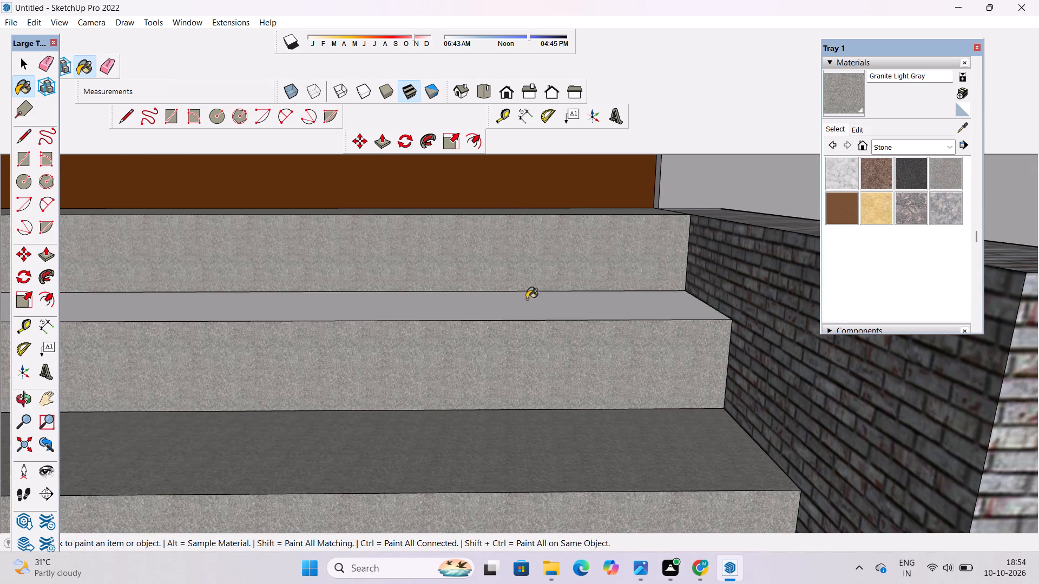
click(527, 308)
Set the Granite Light Gray texture size to 10' on the entrance steps.
click(850, 130)
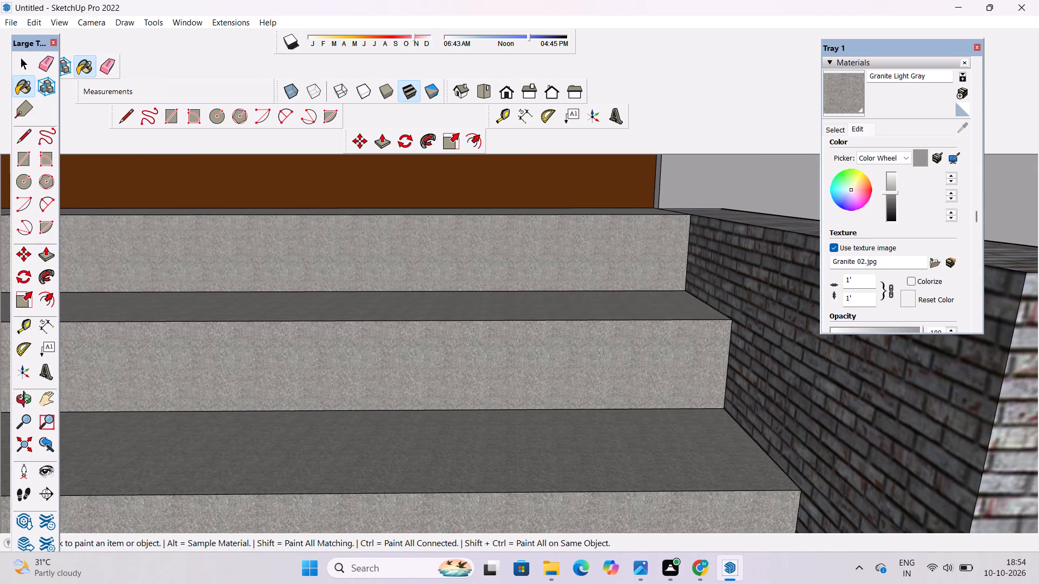
click(851, 302)
key(BackSpace)
text(0')
key(Return)
scroll(475, 322, down, 18)
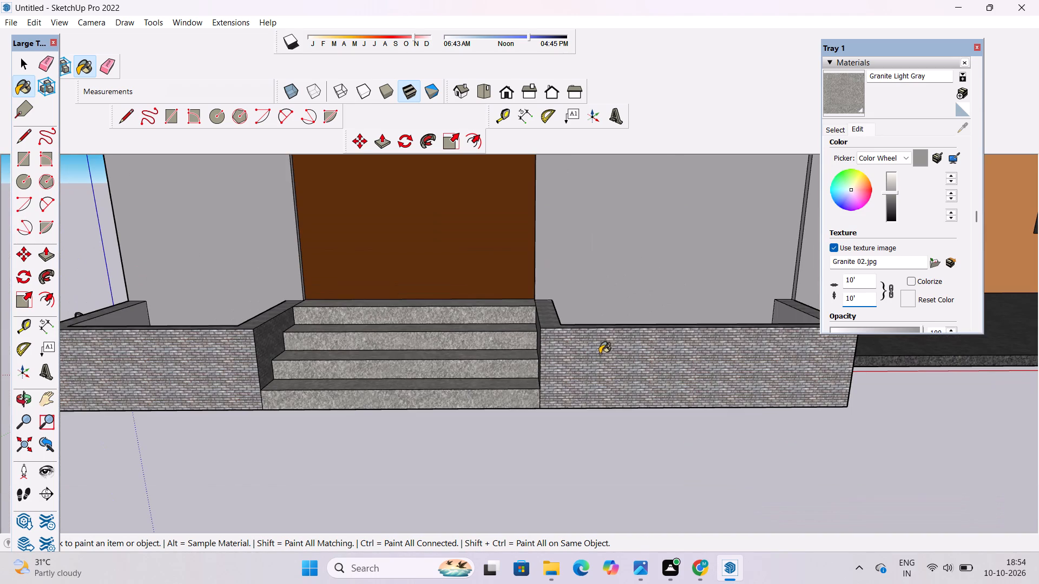
key(space)
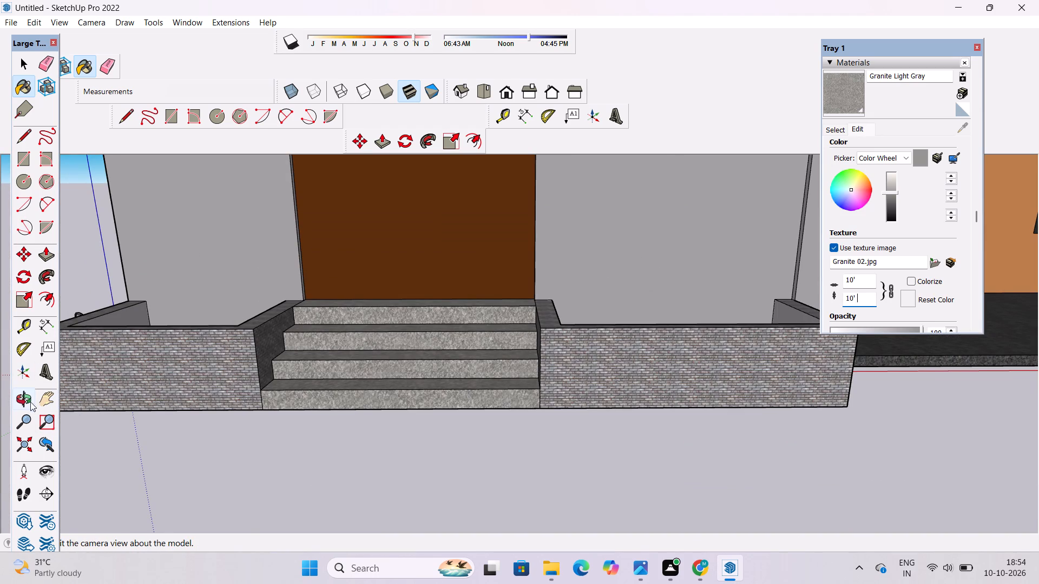
Push/Pull the white floors of both brick planters flanking the entrance steps up about 5', flush with their rims.
click(12, 399)
drag(396, 386, 362, 354)
scroll(360, 337, down, 5)
drag(439, 302, 461, 388)
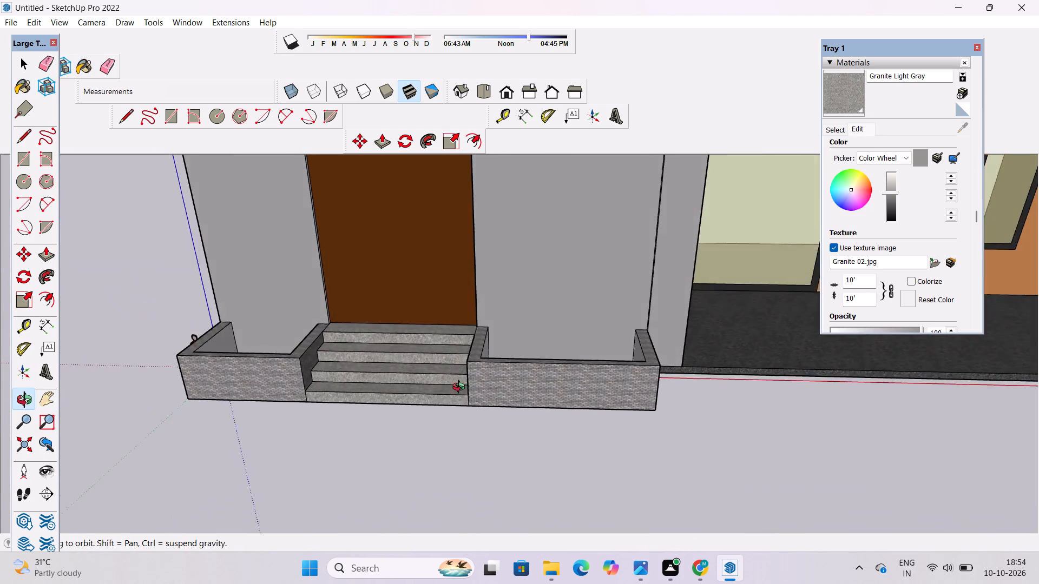
drag(461, 388, 461, 389)
scroll(454, 368, down, 4)
drag(439, 421, 439, 449)
scroll(232, 420, up, 4)
drag(411, 334, 431, 388)
scroll(363, 376, up, 6)
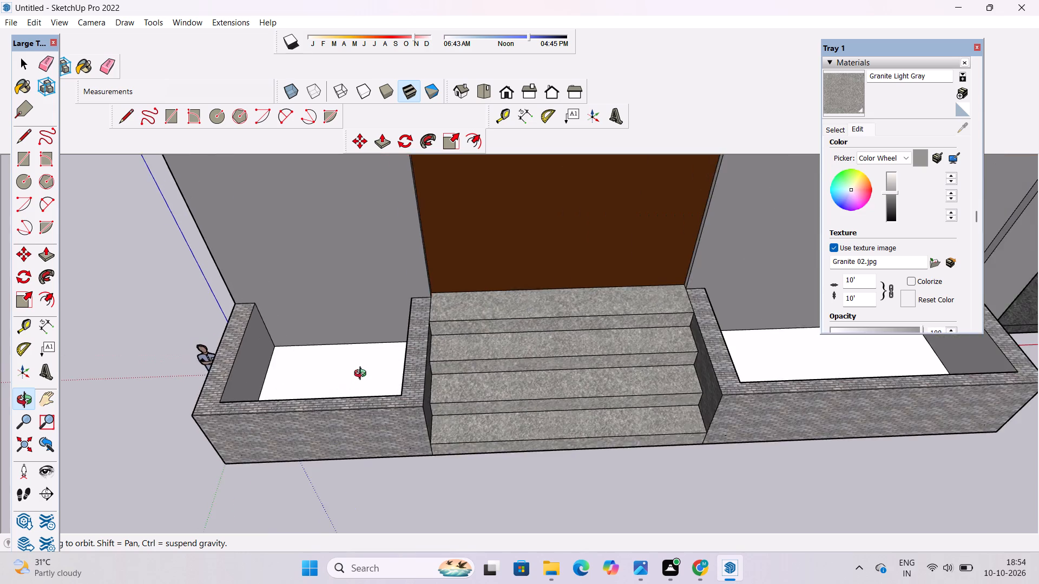
shift+drag(368, 371, 410, 418)
shift+drag(398, 424, 459, 407)
key(p)
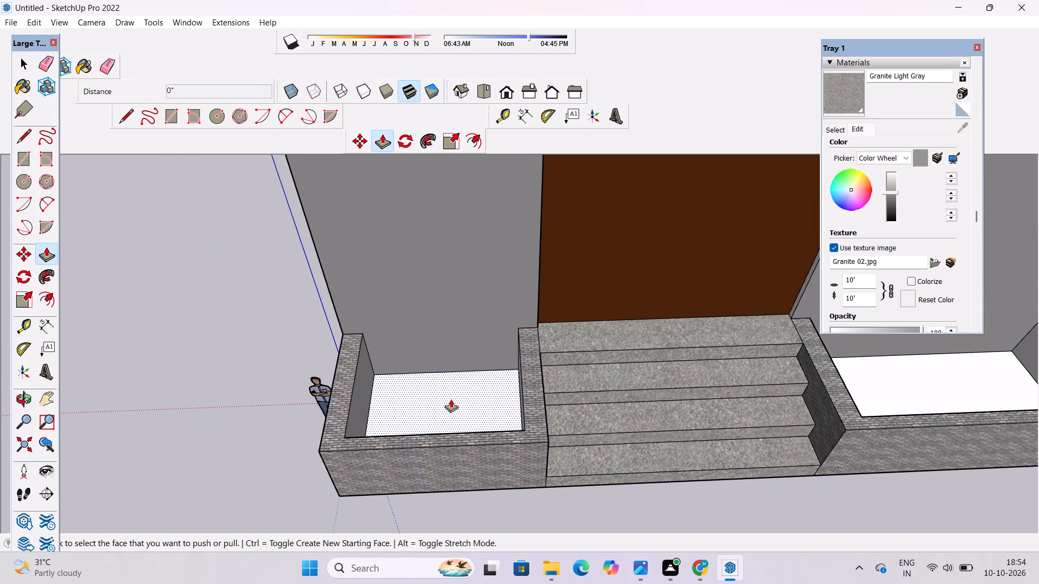
click(451, 399)
click(520, 369)
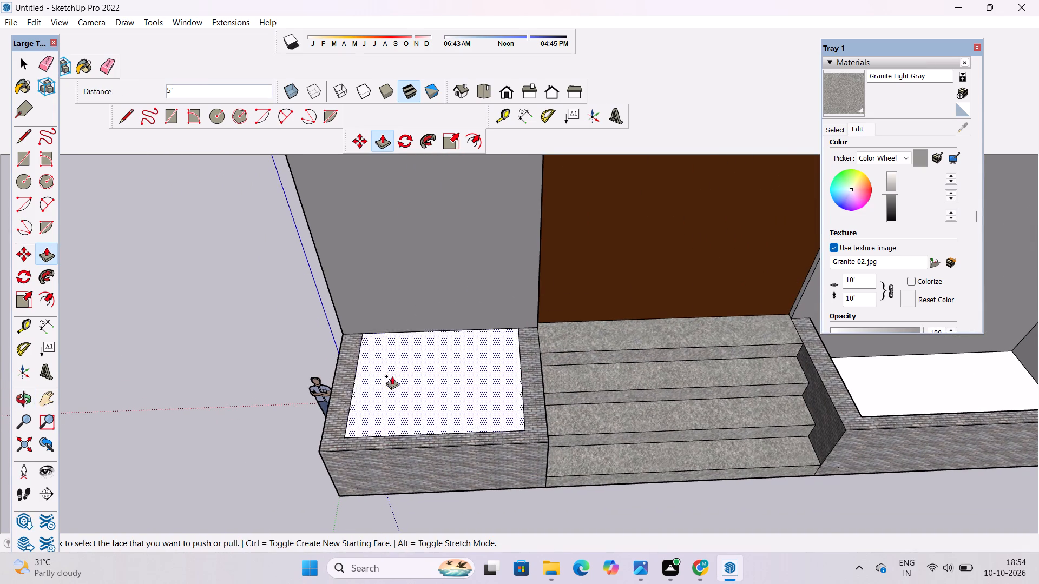
scroll(245, 383, down, 6)
click(665, 382)
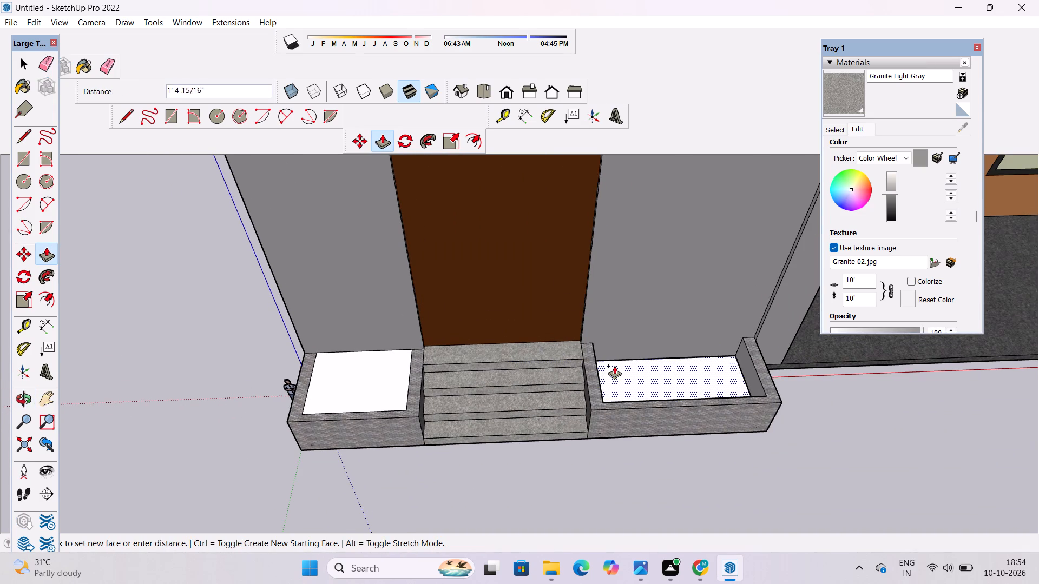
click(595, 382)
scroll(452, 407, down, 7)
Push/Pull the white floor of the brick planter at the porch's outer column up to its rim.
key(o)
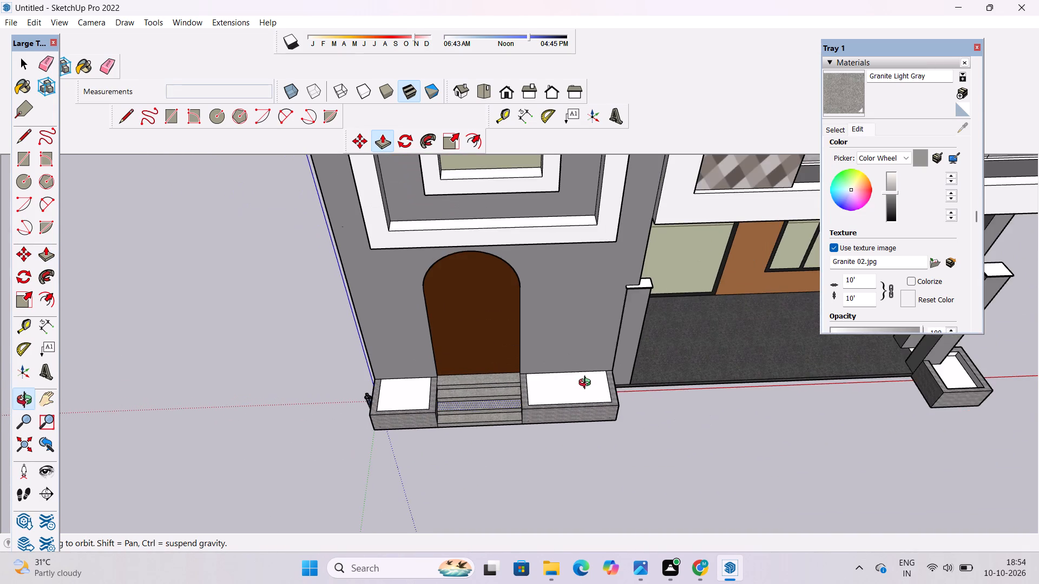
scroll(588, 384, down, 2)
shift+drag(715, 371, 508, 401)
scroll(699, 395, up, 5)
shift+drag(686, 425, 660, 412)
scroll(659, 413, up, 10)
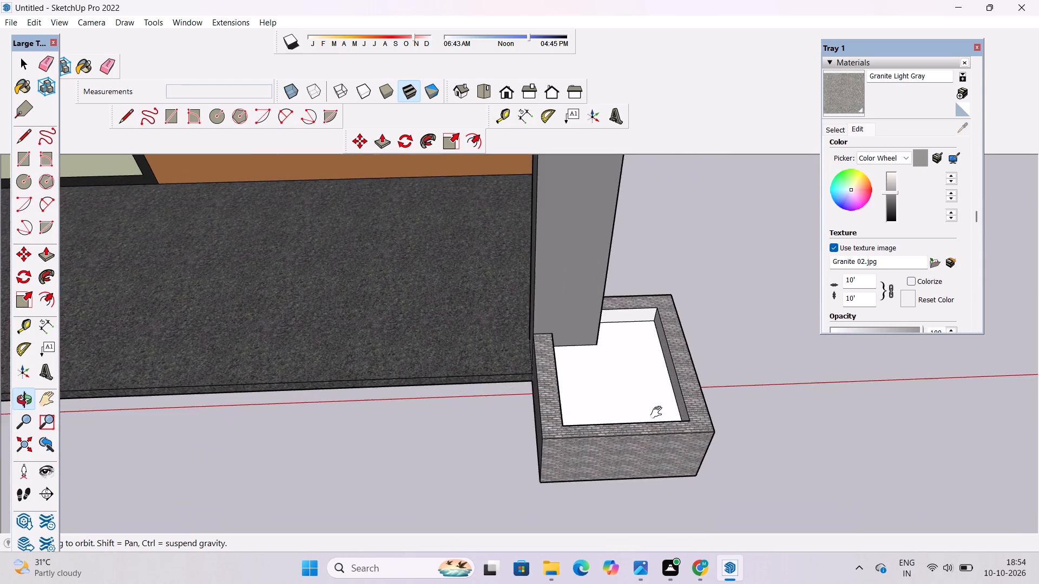
shift+drag(656, 416, 619, 434)
key(p)
click(603, 421)
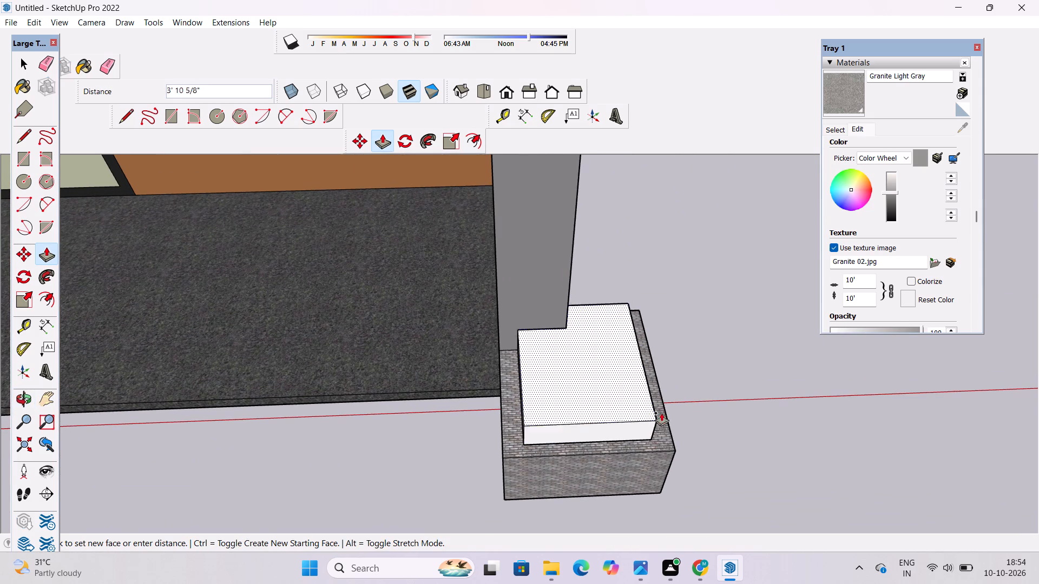
click(662, 440)
Examine the filled planters, entrance steps and porch from low front viewpoints.
key(o)
drag(670, 476, 616, 261)
scroll(616, 253, down, 7)
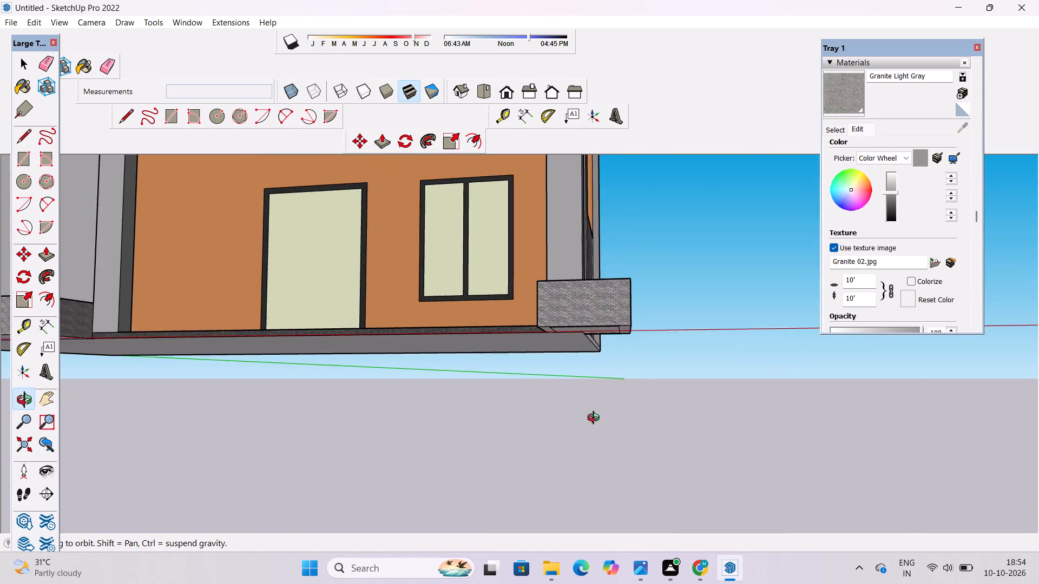
drag(594, 394, 864, 373)
scroll(696, 375, down, 5)
drag(712, 385, 595, 427)
scroll(492, 424, down, 5)
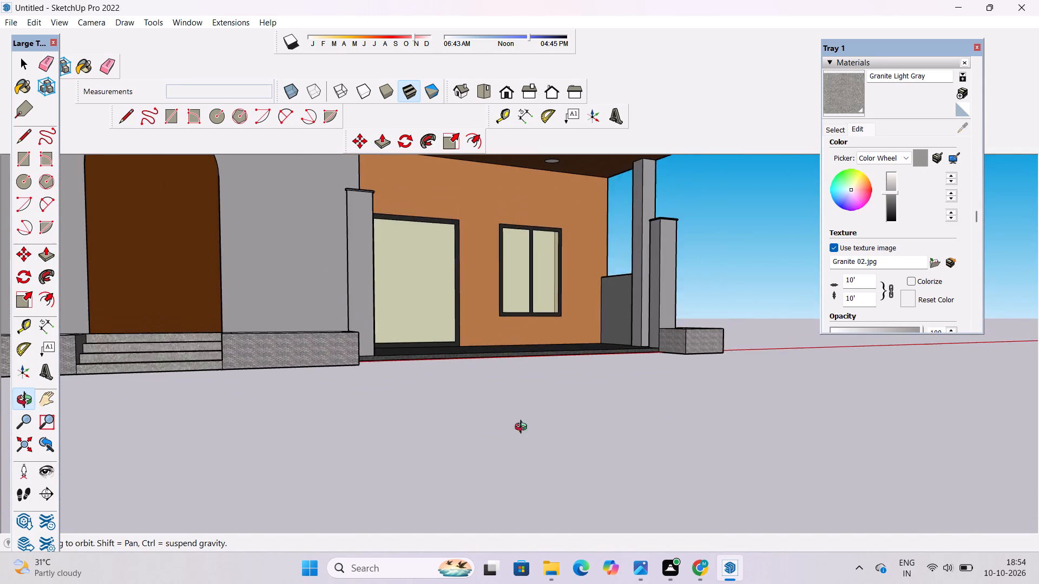
drag(574, 423, 407, 444)
shift+drag(355, 436, 490, 427)
Paint the white tops of all three brick planters with Vegetation Ivy Hedera from the Landscaping, Fencing materials.
drag(479, 346, 503, 485)
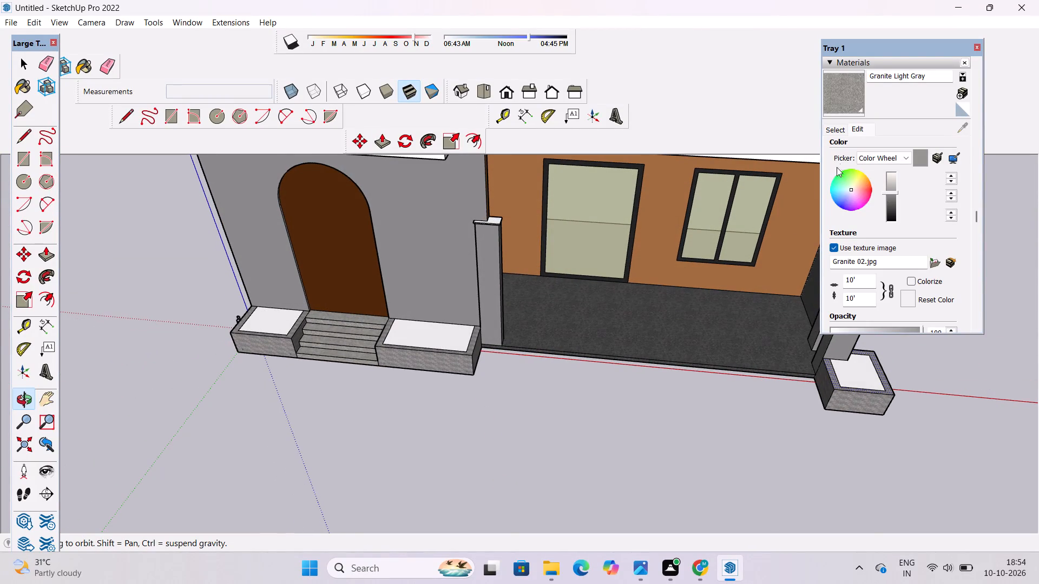
click(837, 134)
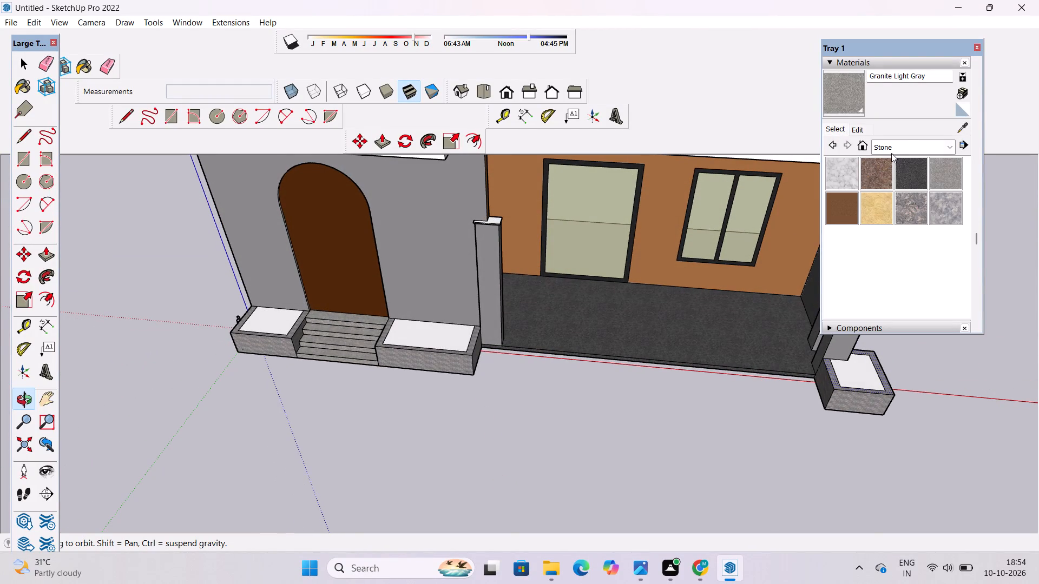
click(893, 150)
click(914, 222)
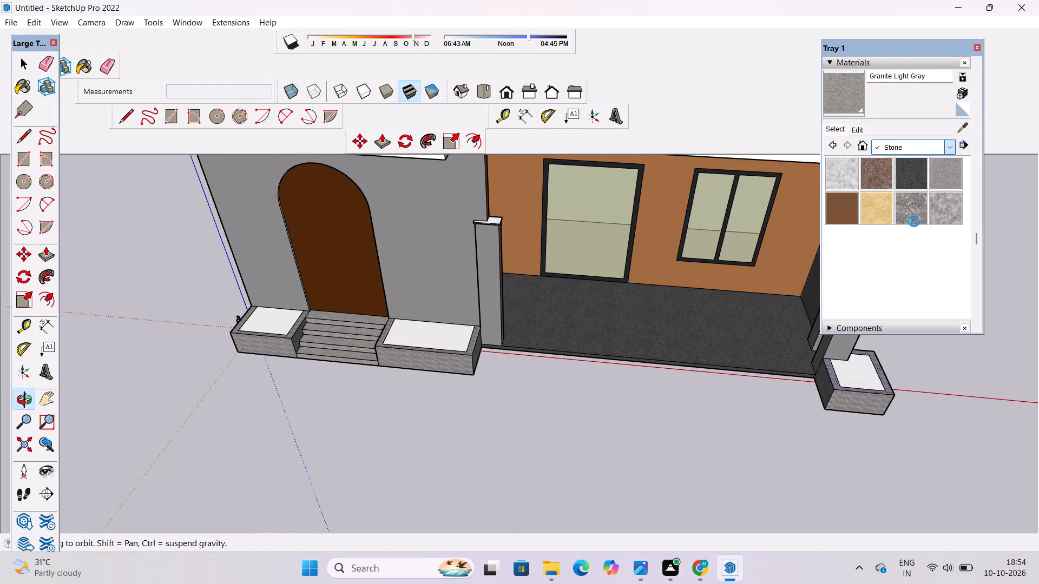
scroll(870, 254, down, 4)
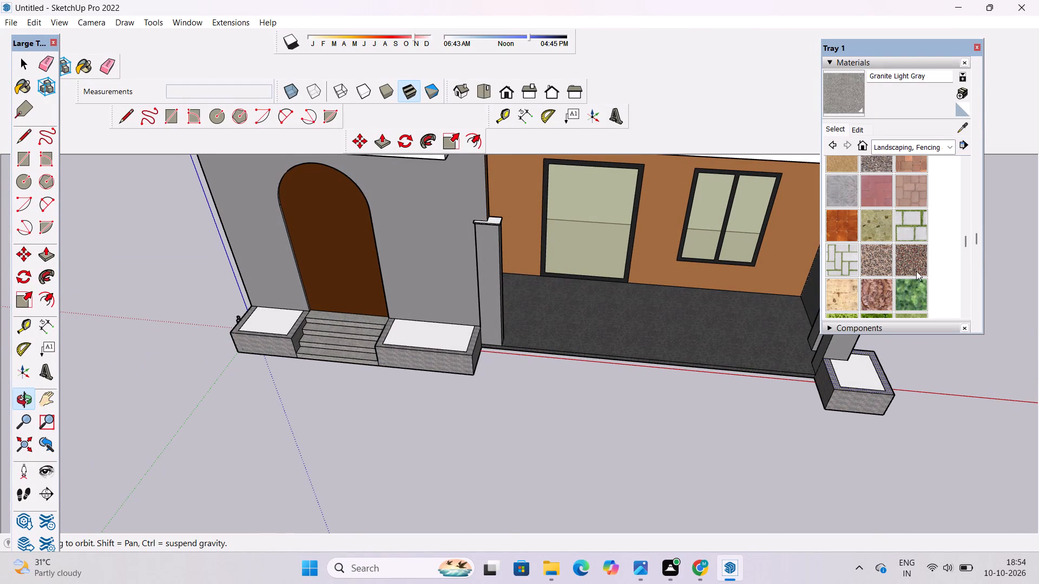
scroll(878, 261, down, 2)
click(906, 227)
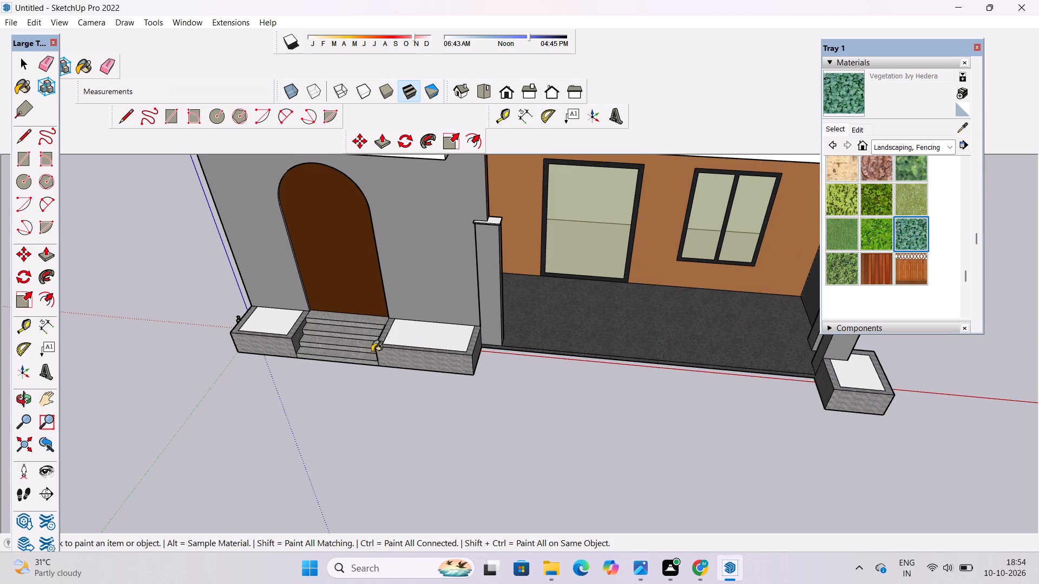
scroll(260, 341, up, 9)
click(284, 317)
drag(618, 328, 613, 328)
scroll(202, 324, down, 5)
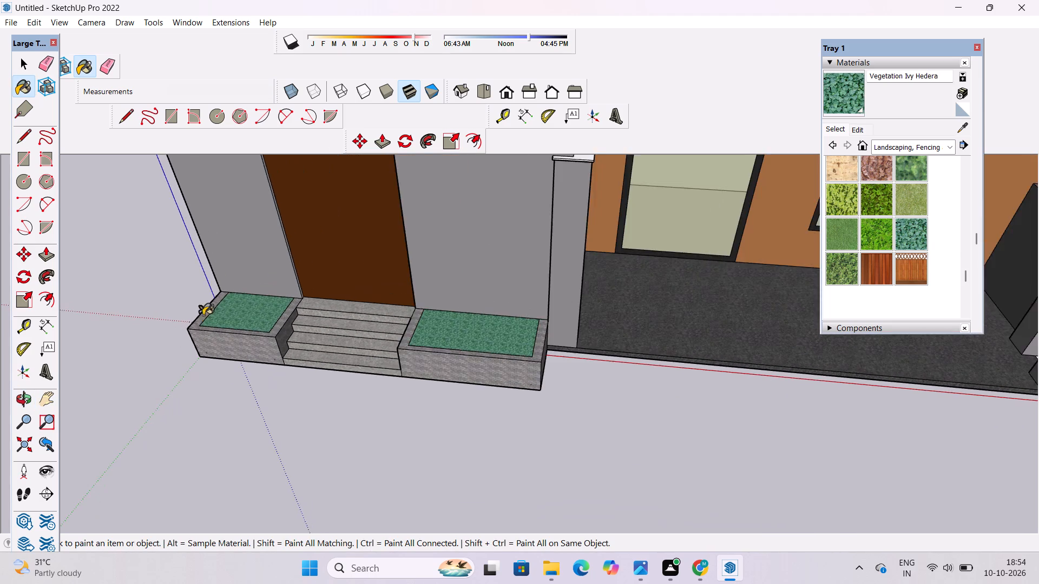
scroll(203, 315, down, 11)
scroll(577, 334, up, 6)
click(577, 334)
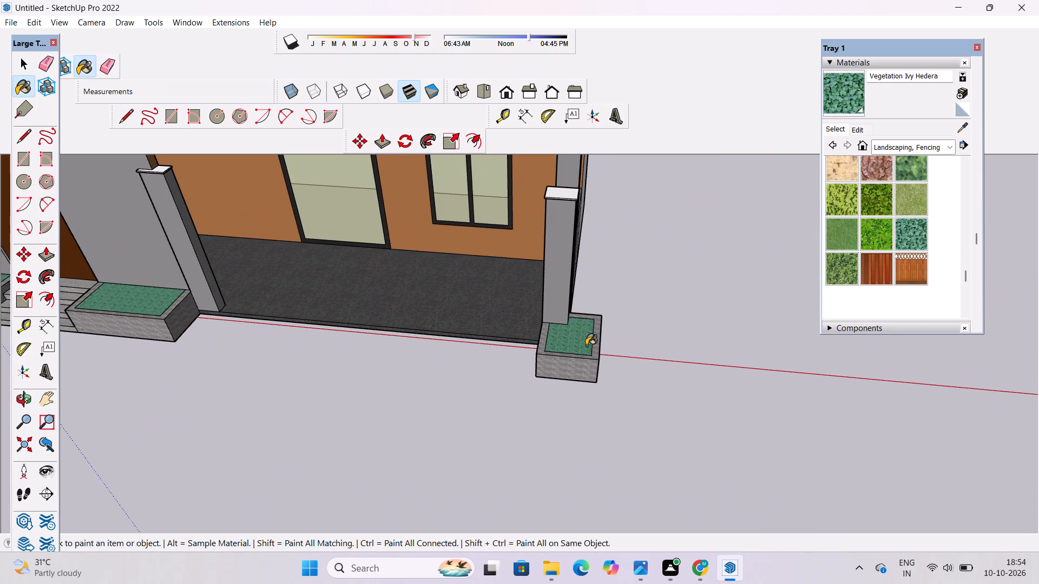
Examine the whole front elevation, including the tower frames, first-floor balcony and planted base, for surfaces still uncoloured.
key(o)
drag(587, 383, 606, 304)
scroll(606, 302, down, 5)
shift+drag(460, 363, 572, 349)
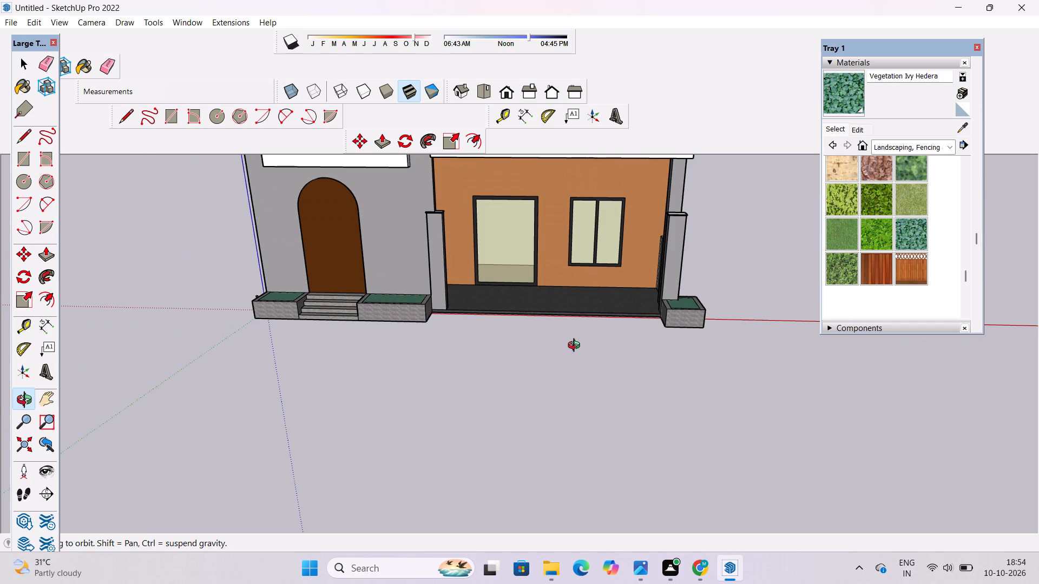
scroll(546, 347, down, 5)
drag(544, 331, 570, 428)
scroll(547, 370, down, 6)
scroll(514, 326, up, 6)
drag(499, 342, 512, 273)
scroll(516, 263, up, 5)
shift+drag(518, 263, 515, 275)
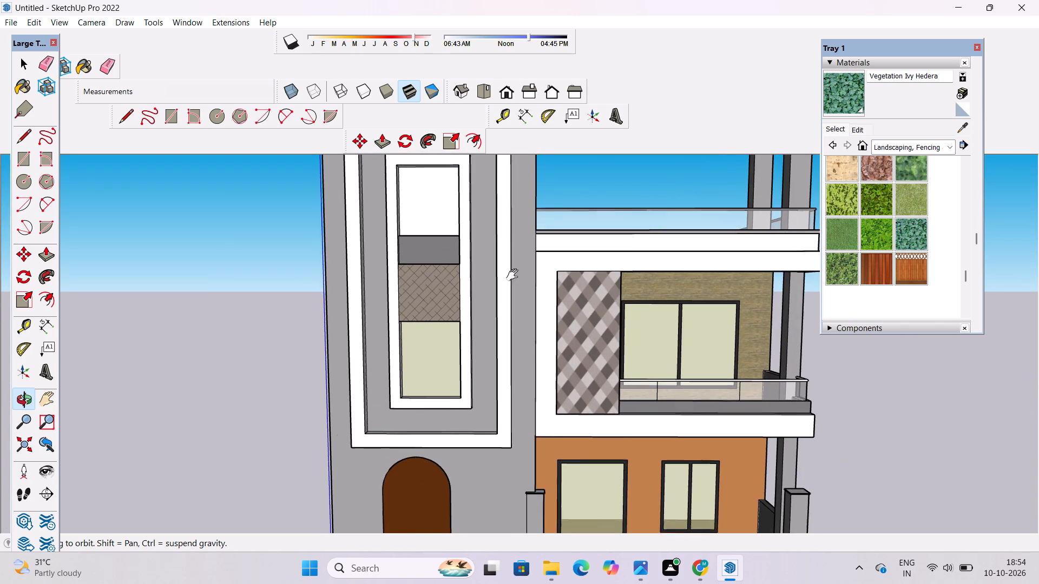
shift+drag(515, 275, 514, 276)
scroll(474, 288, down, 4)
shift+drag(484, 290, 485, 295)
scroll(484, 295, down, 5)
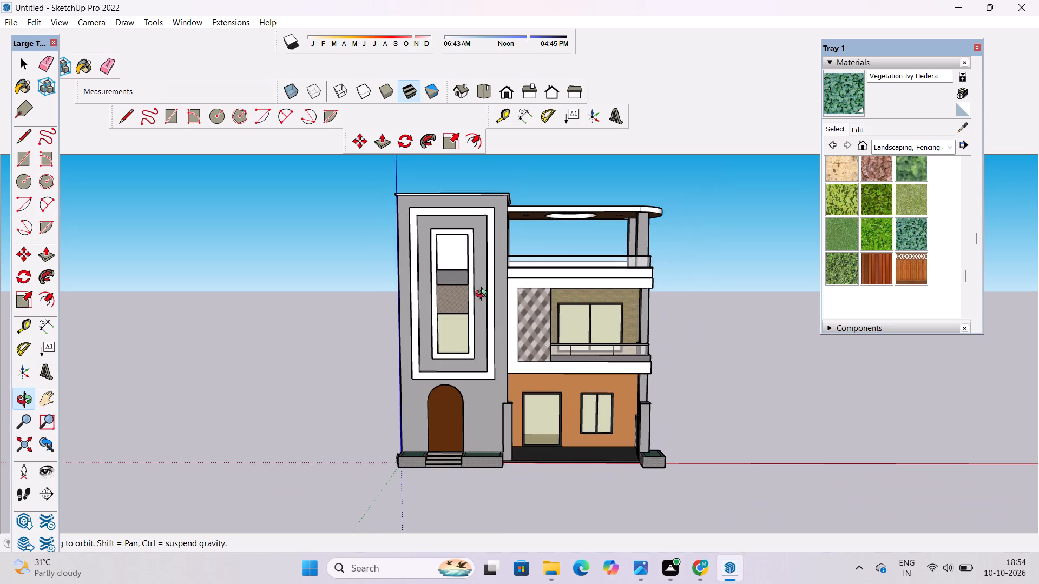
scroll(596, 274, up, 10)
shift+drag(594, 285, 569, 248)
shift+drag(524, 314, 521, 287)
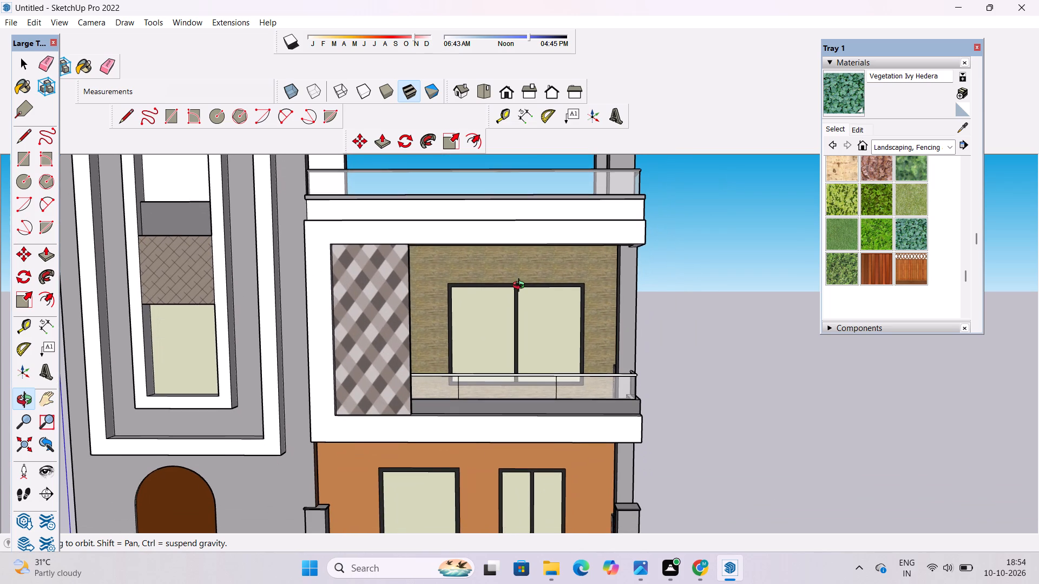
scroll(511, 309, down, 4)
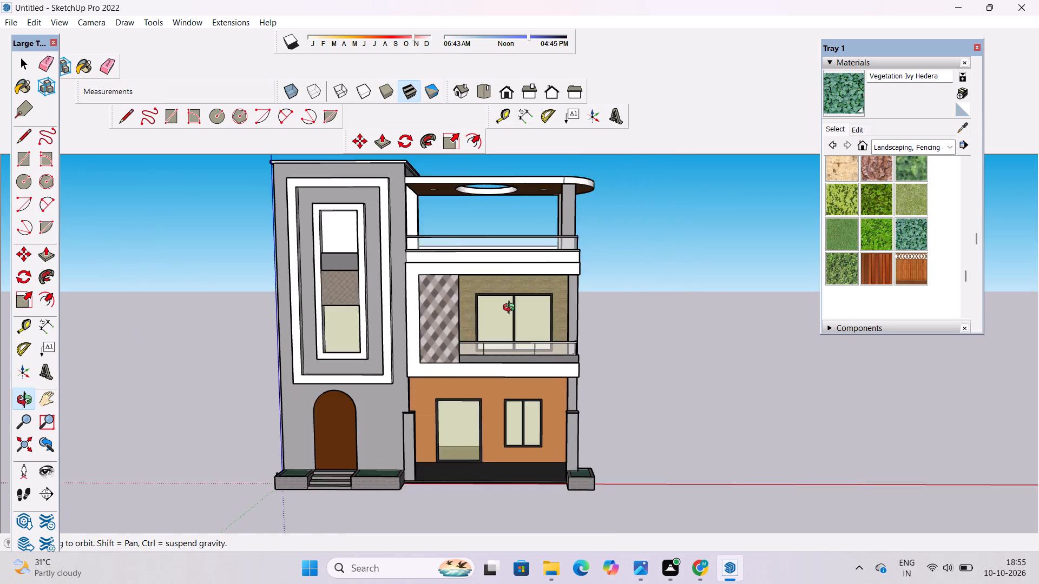
scroll(511, 309, down, 5)
scroll(519, 323, up, 2)
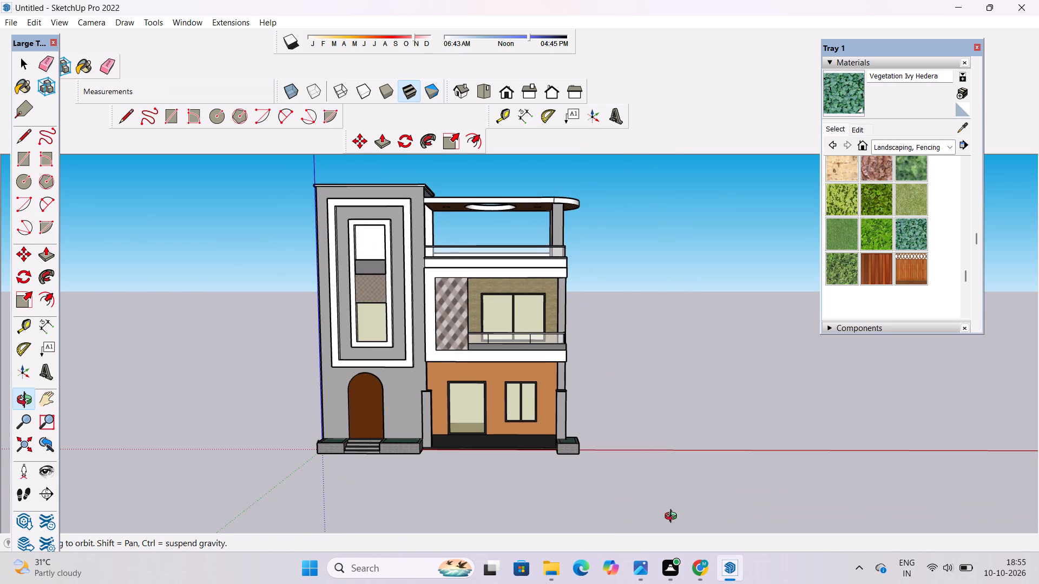
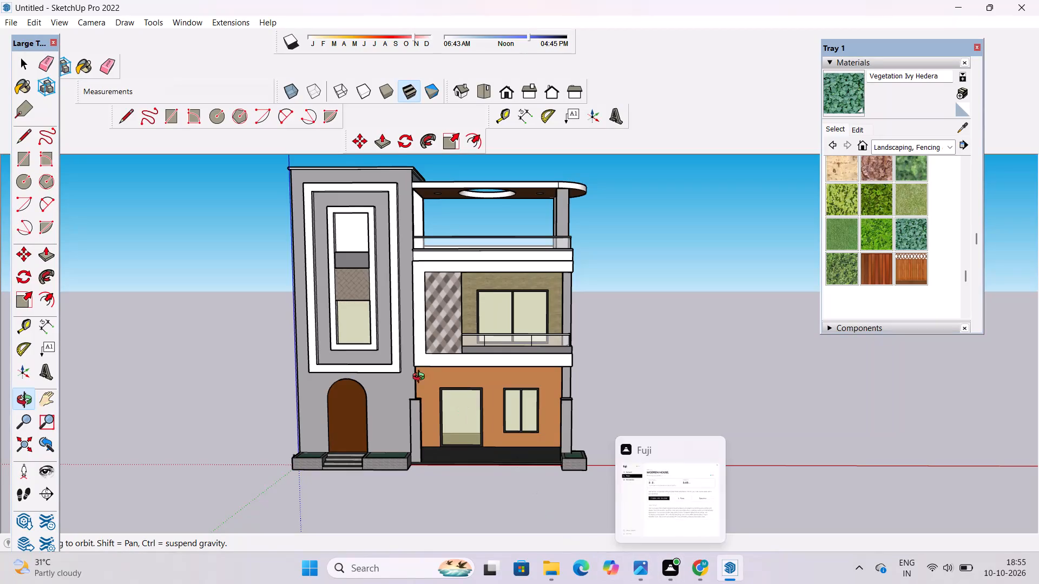
Erase the leftover floor lines across the plain white side wall next to the tower.
scroll(424, 369, up, 1)
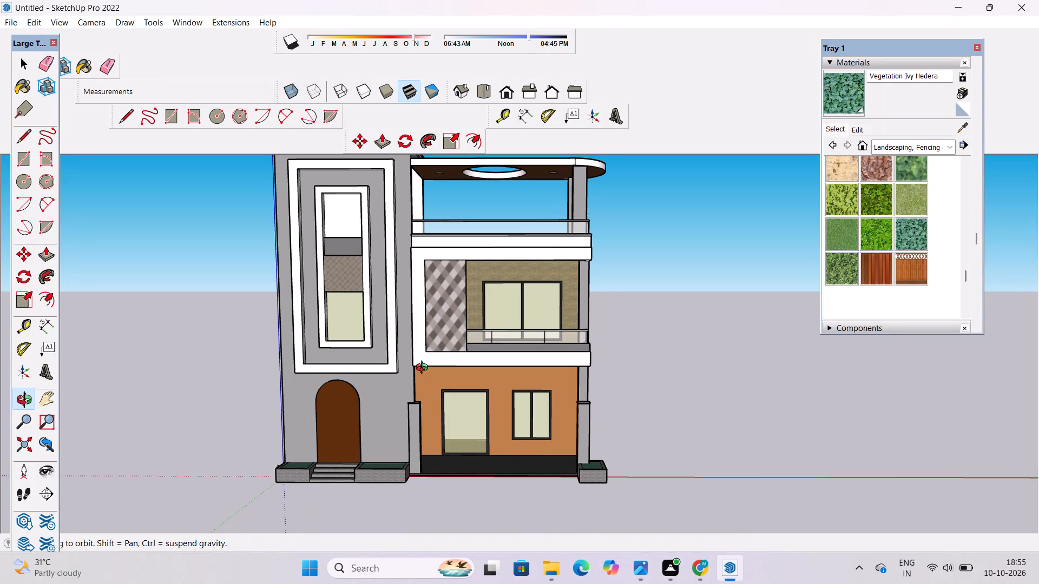
scroll(424, 369, up, 1)
shift+drag(608, 387, 369, 461)
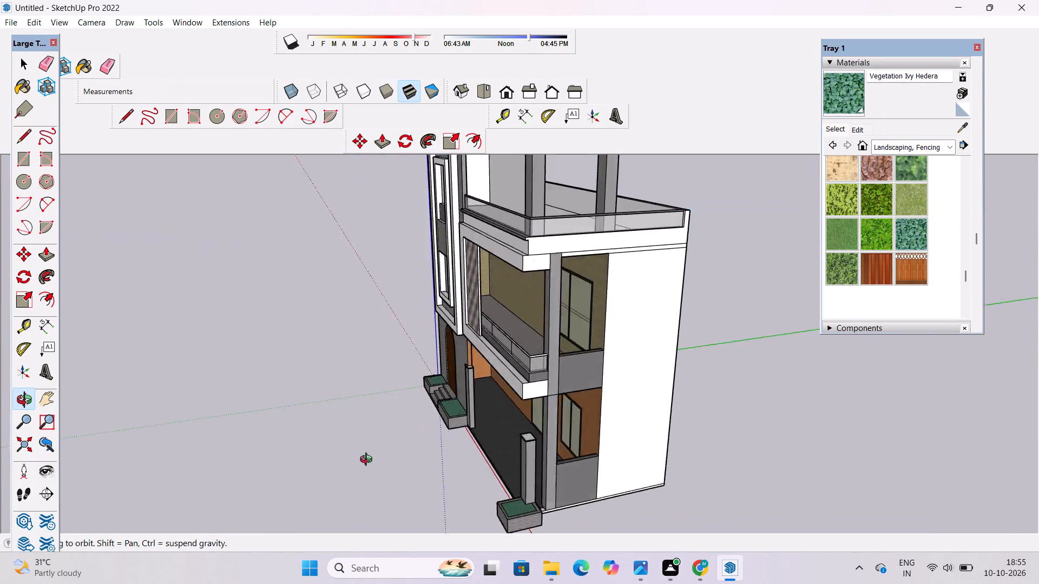
shift+drag(369, 461, 748, 357)
drag(282, 399, 482, 444)
shift+drag(479, 441, 477, 351)
scroll(478, 348, down, 6)
shift+drag(436, 370, 436, 408)
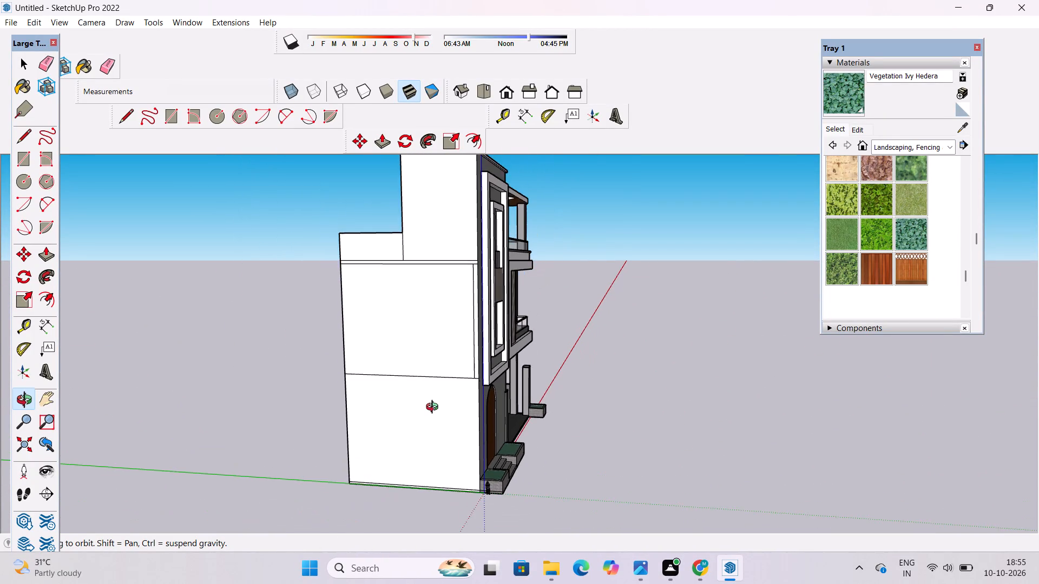
scroll(435, 408, up, 2)
key(e)
drag(438, 345, 440, 396)
scroll(429, 366, up, 5)
drag(451, 354, 455, 375)
scroll(510, 353, up, 5)
drag(527, 330, 536, 393)
drag(330, 366, 308, 397)
Examine the front elevation and the open side of the porch and first-floor balcony for unfinished surfaces.
key(o)
scroll(316, 364, down, 7)
drag(664, 338, 160, 381)
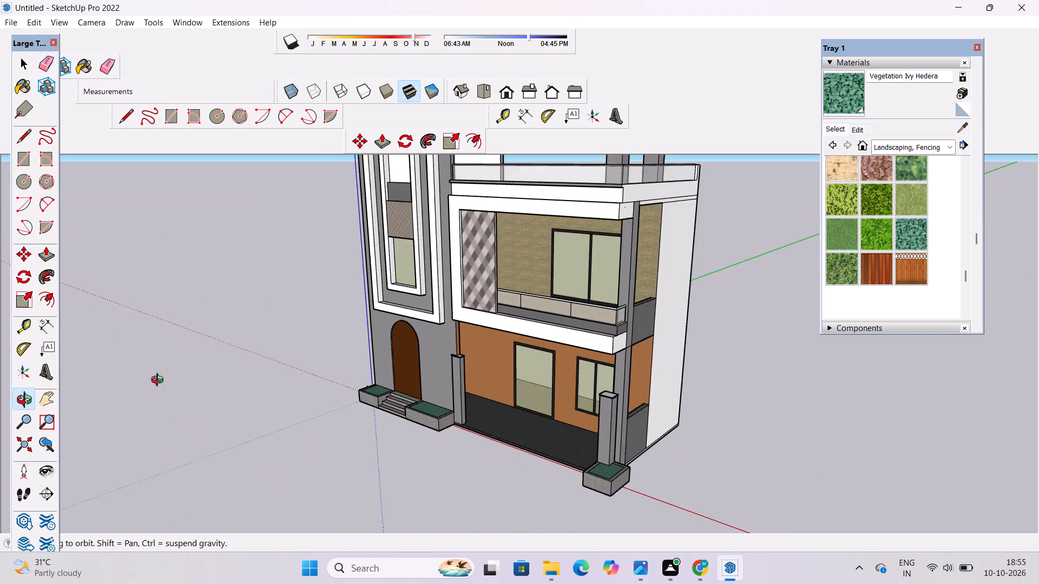
drag(160, 381, 159, 381)
scroll(591, 300, up, 9)
drag(839, 351, 603, 273)
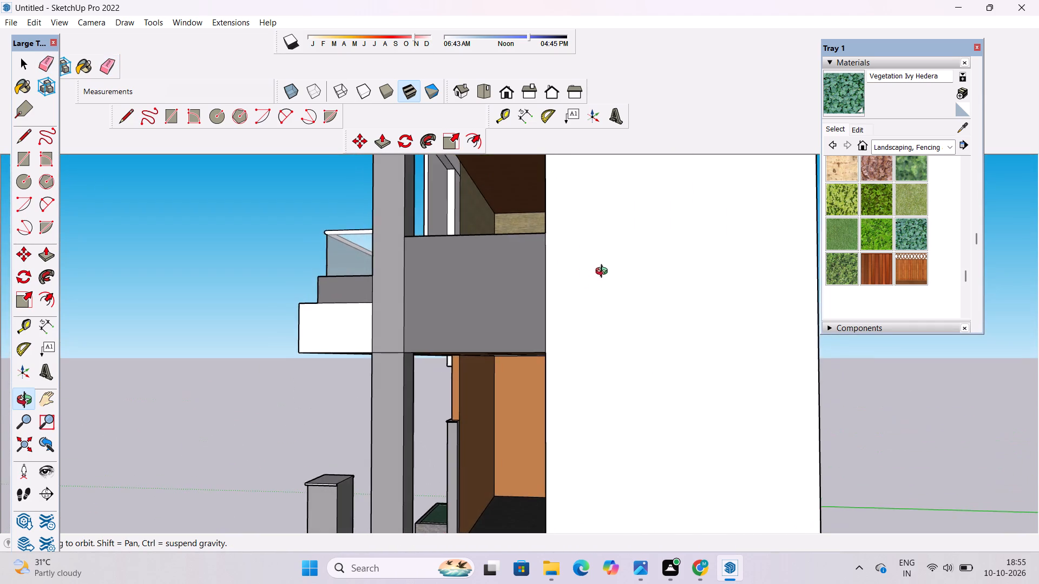
scroll(593, 314, down, 7)
drag(509, 375, 528, 357)
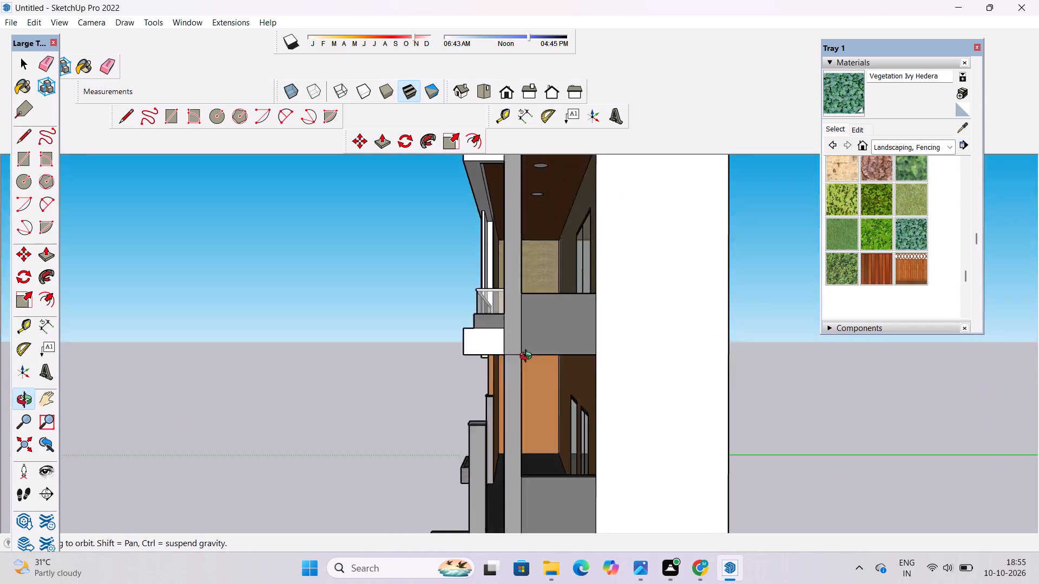
drag(528, 357, 667, 405)
scroll(521, 346, down, 6)
drag(415, 379, 597, 414)
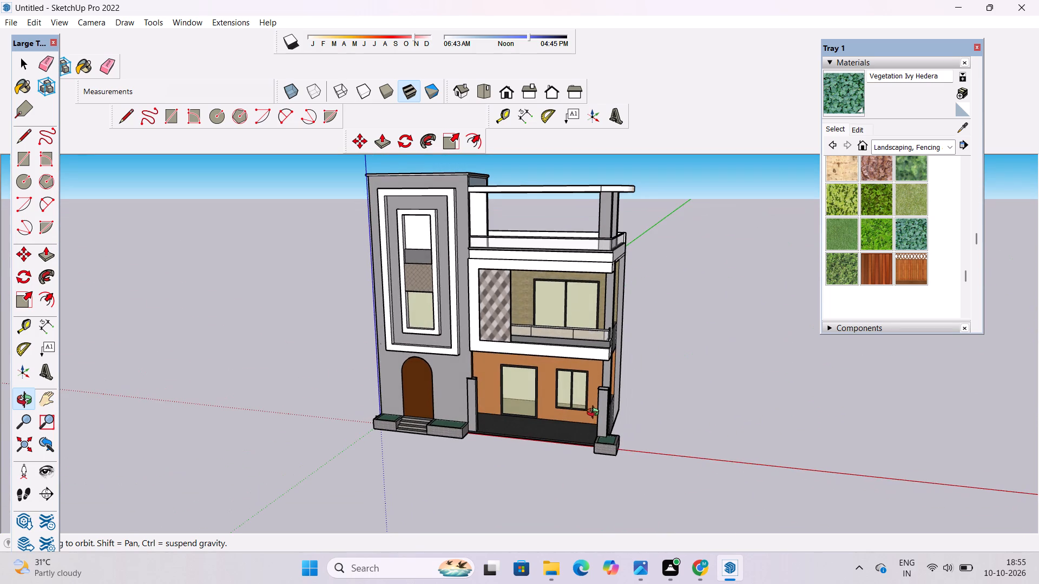
shift+drag(582, 345, 571, 375)
drag(696, 366, 635, 376)
scroll(631, 376, up, 1)
drag(683, 360, 590, 371)
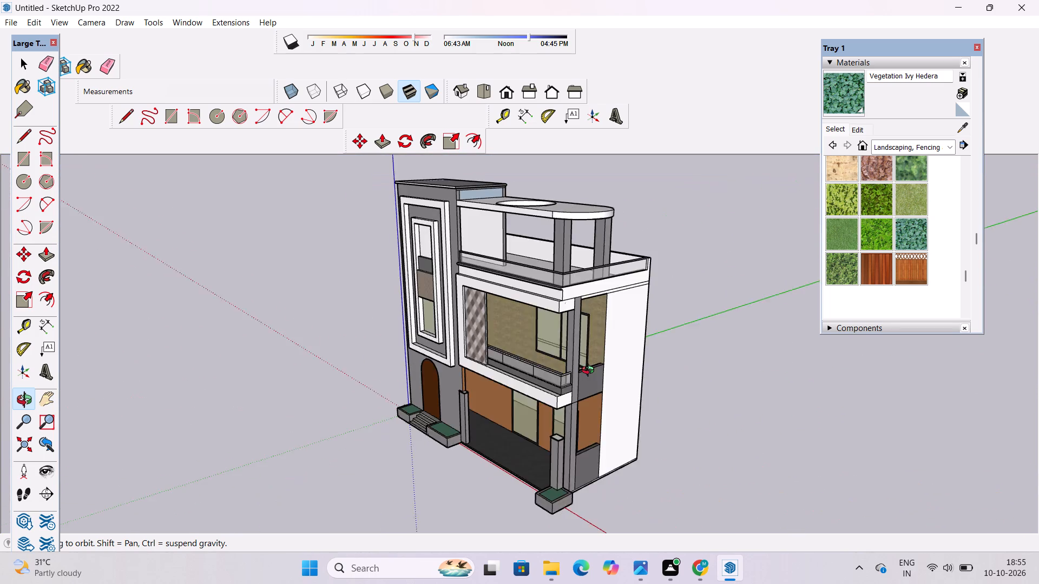
drag(590, 371, 583, 371)
Examine the roof terrace, its glass railing and the rounded canopy with the circular opening from above.
scroll(569, 349, up, 4)
shift+drag(689, 296, 622, 362)
drag(622, 362, 528, 373)
scroll(429, 207, up, 8)
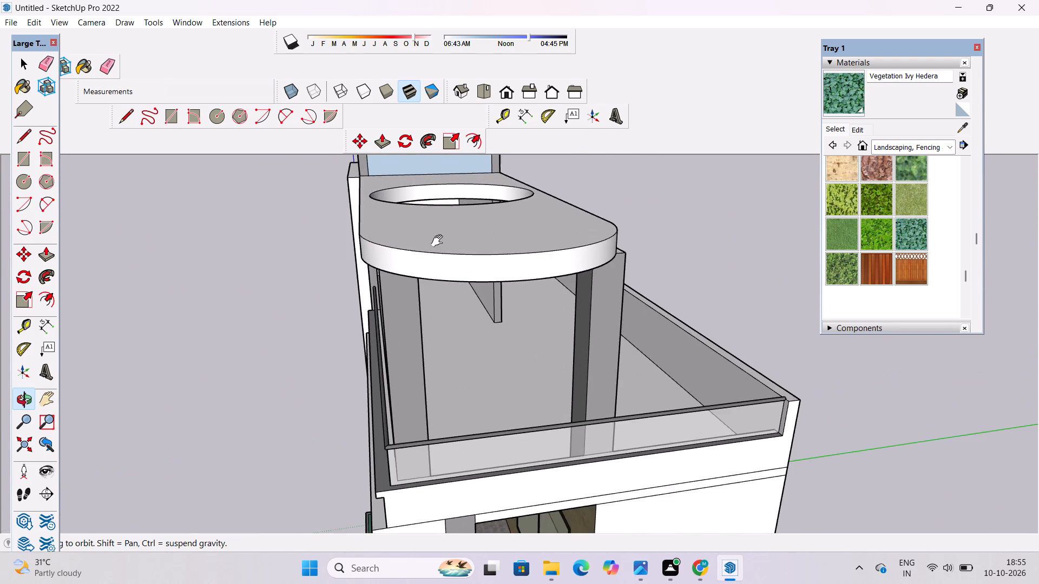
shift+drag(482, 336, 449, 380)
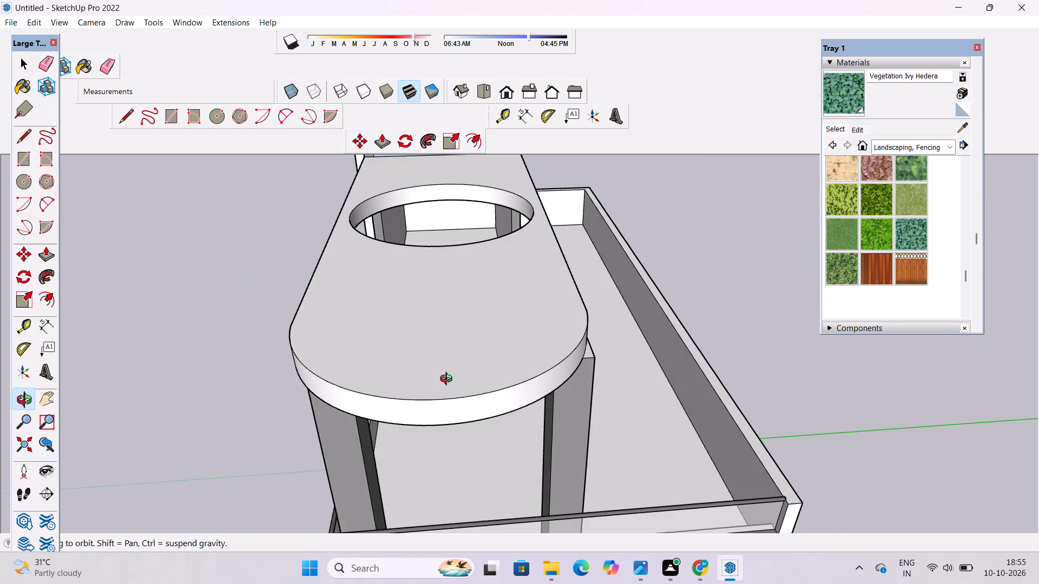
shift+drag(449, 380, 446, 383)
scroll(563, 366, up, 3)
drag(701, 383, 319, 310)
drag(272, 303, 612, 379)
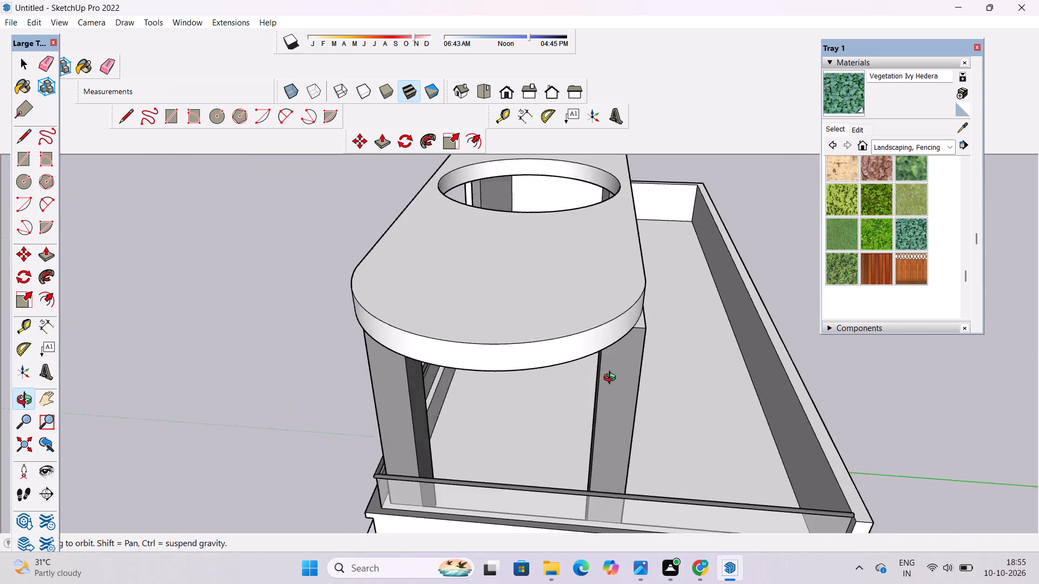
drag(612, 379, 613, 379)
shift+drag(613, 379, 498, 312)
scroll(472, 310, down, 5)
Erase the pair of horizontal floor lines across the large white wall at the back of the house.
drag(654, 422, 488, 370)
shift+drag(488, 370, 501, 257)
scroll(519, 322, down, 4)
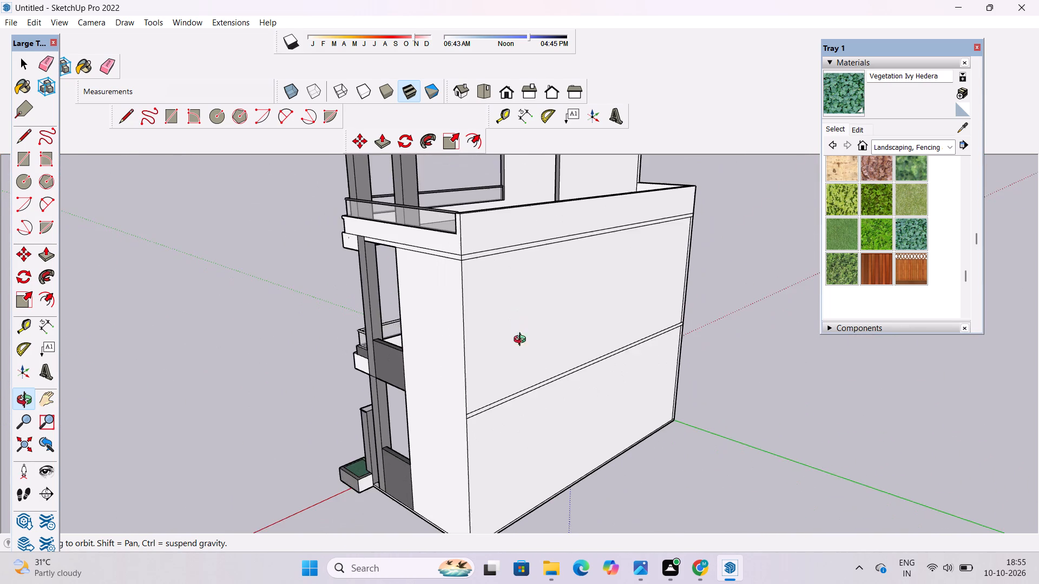
shift+drag(535, 404, 529, 387)
key(e)
drag(514, 330, 523, 377)
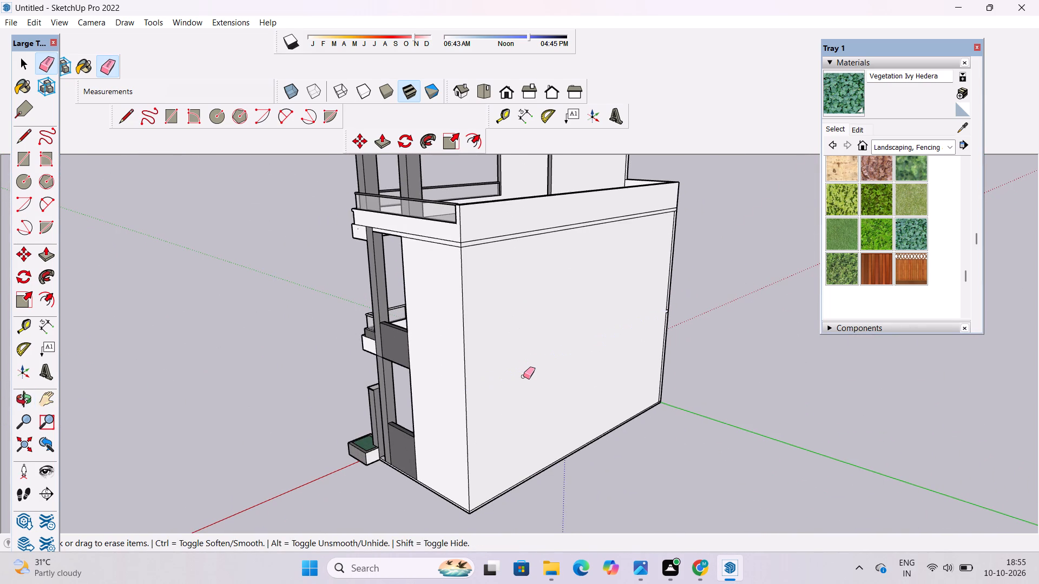
Paint the orange ground-floor front wall around the door and window with Carrera Marble from the Stone materials.
key(o)
drag(383, 380, 851, 357)
scroll(569, 409, up, 3)
drag(537, 436, 629, 401)
scroll(580, 409, down, 4)
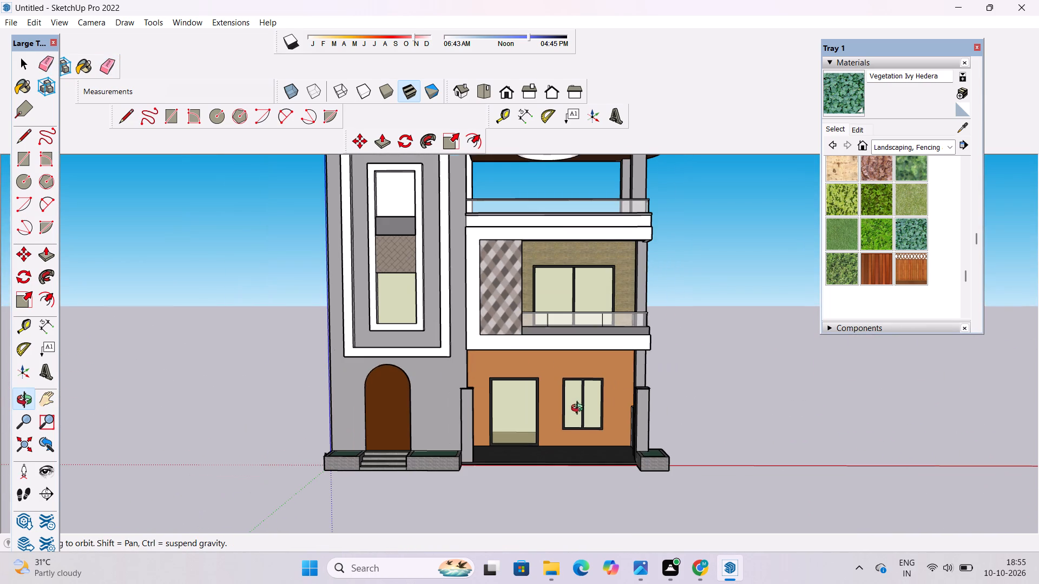
scroll(723, 430, up, 1)
scroll(488, 447, down, 5)
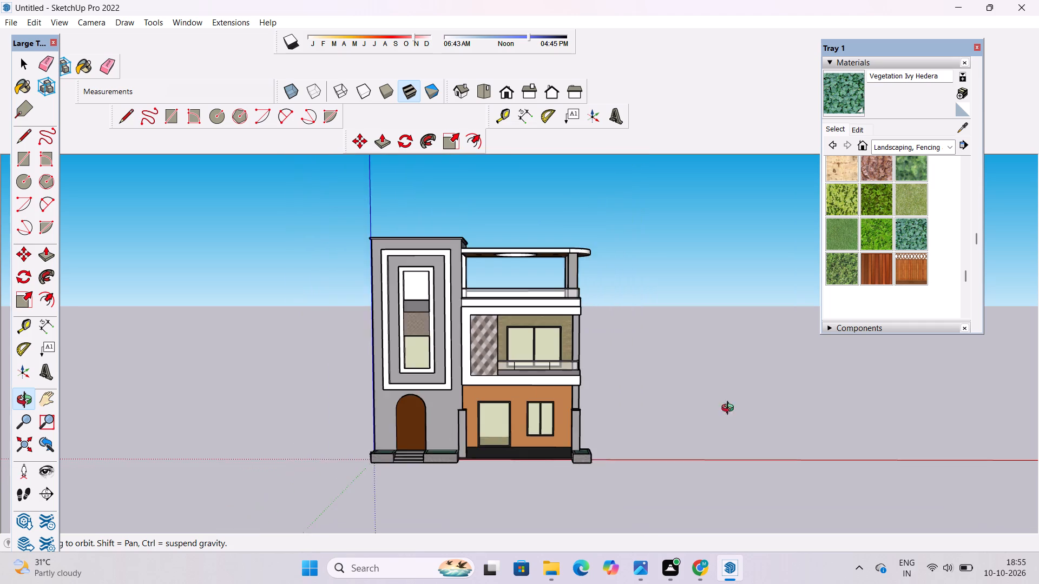
scroll(762, 409, up, 5)
click(881, 149)
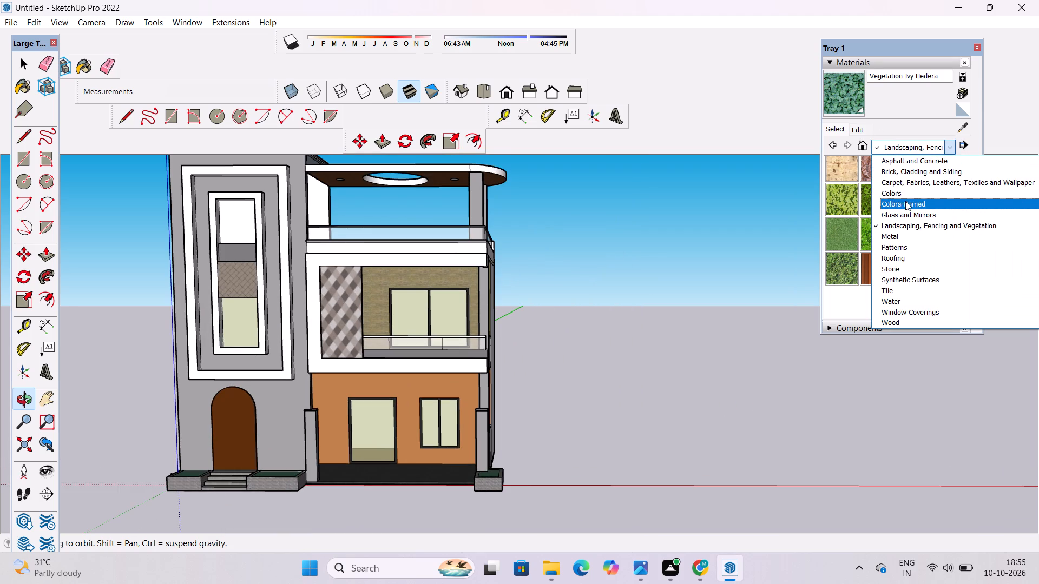
click(902, 272)
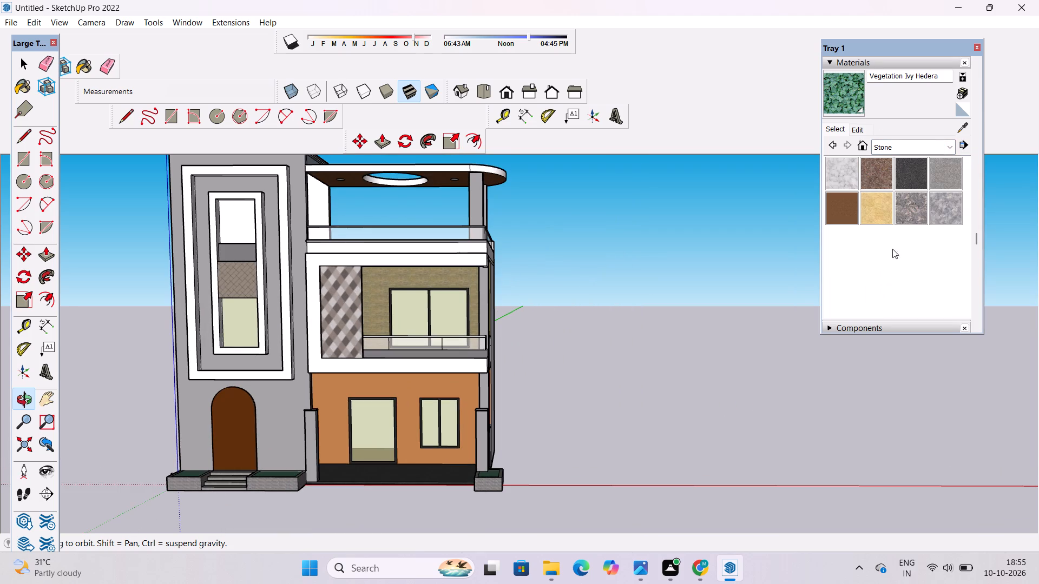
click(827, 176)
scroll(420, 414, up, 6)
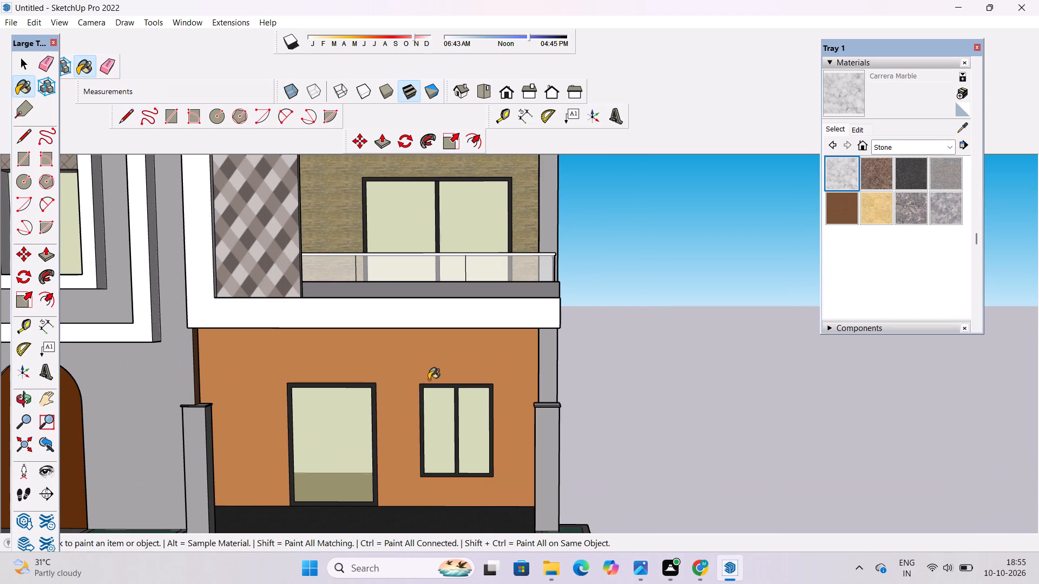
click(433, 372)
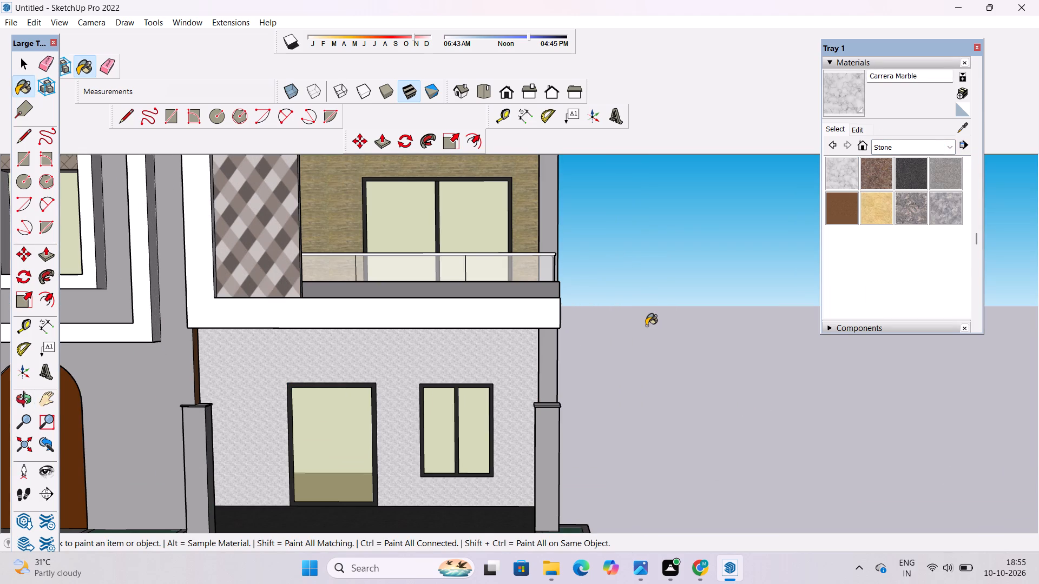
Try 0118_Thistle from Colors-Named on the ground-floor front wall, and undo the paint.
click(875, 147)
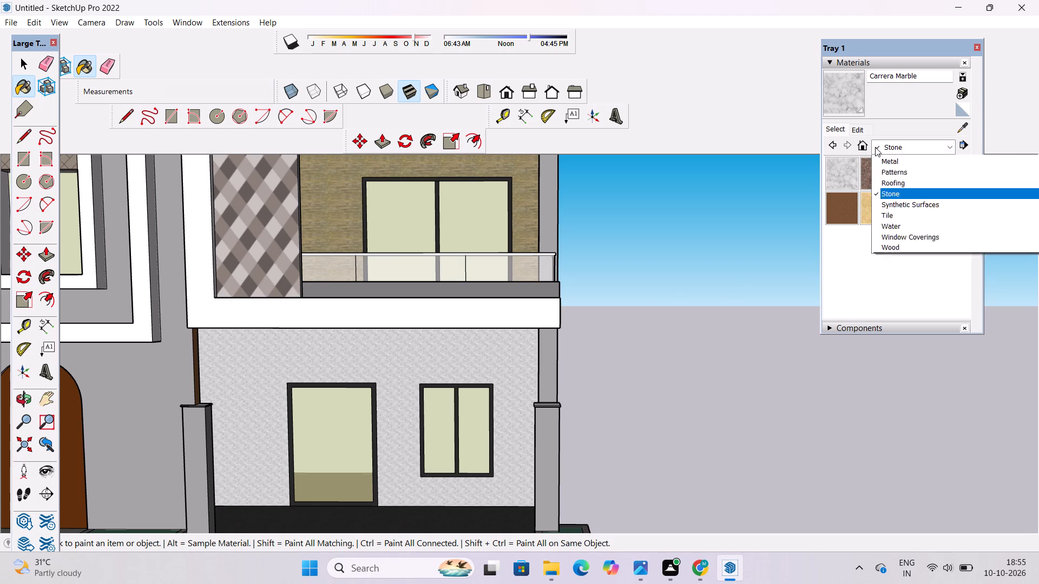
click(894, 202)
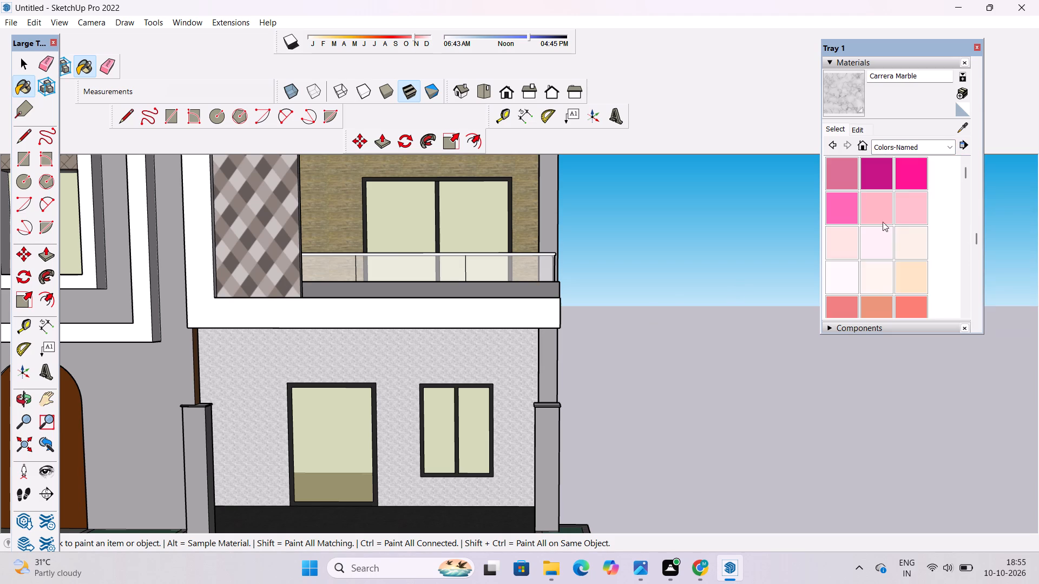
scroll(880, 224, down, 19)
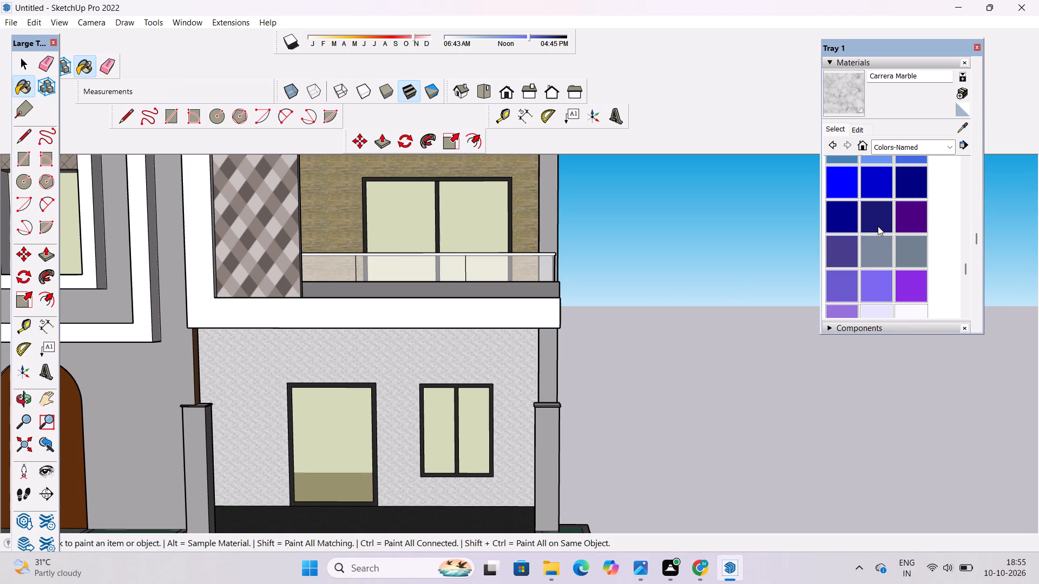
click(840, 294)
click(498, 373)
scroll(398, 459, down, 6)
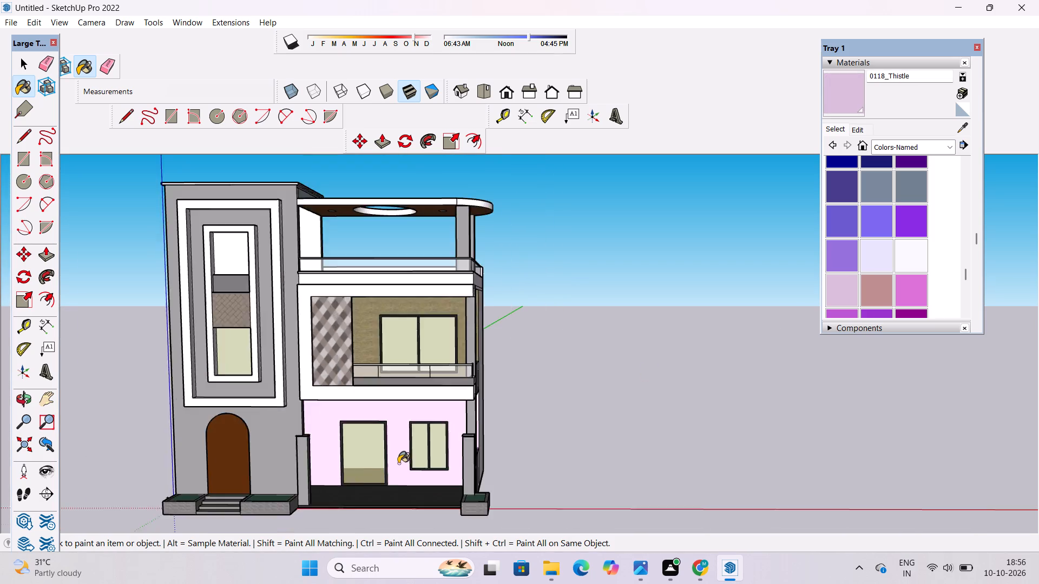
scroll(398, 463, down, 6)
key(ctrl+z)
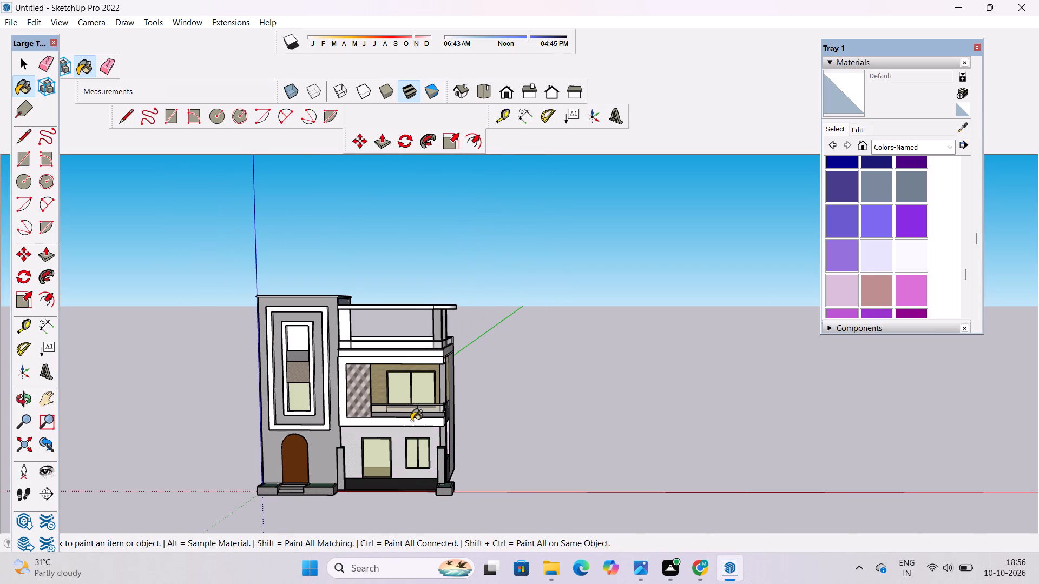
Reapply Carrera Marble from the Stone materials to the ground-floor front wall.
scroll(773, 284, up, 1)
scroll(358, 494, up, 11)
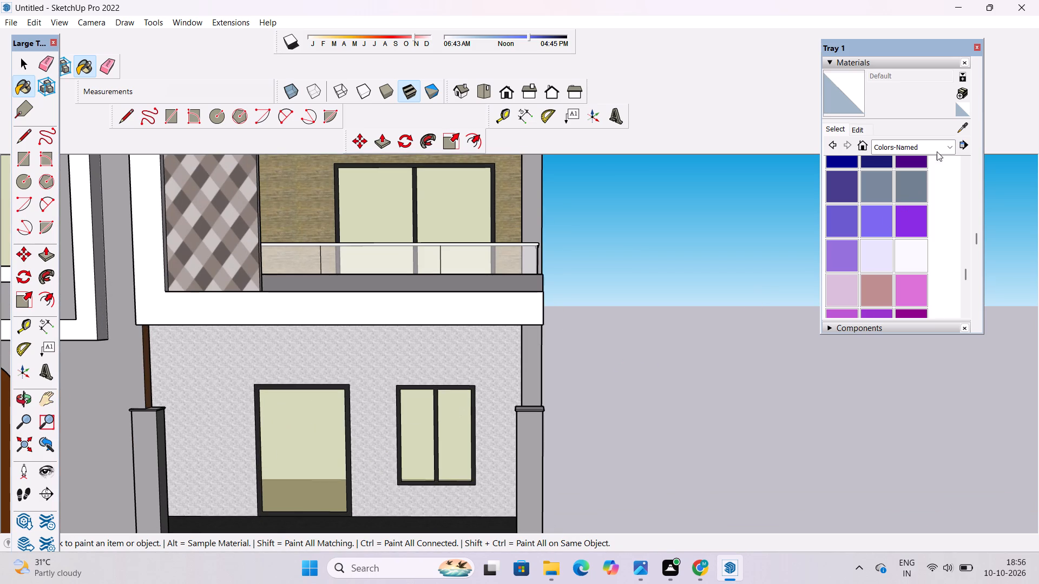
click(858, 131)
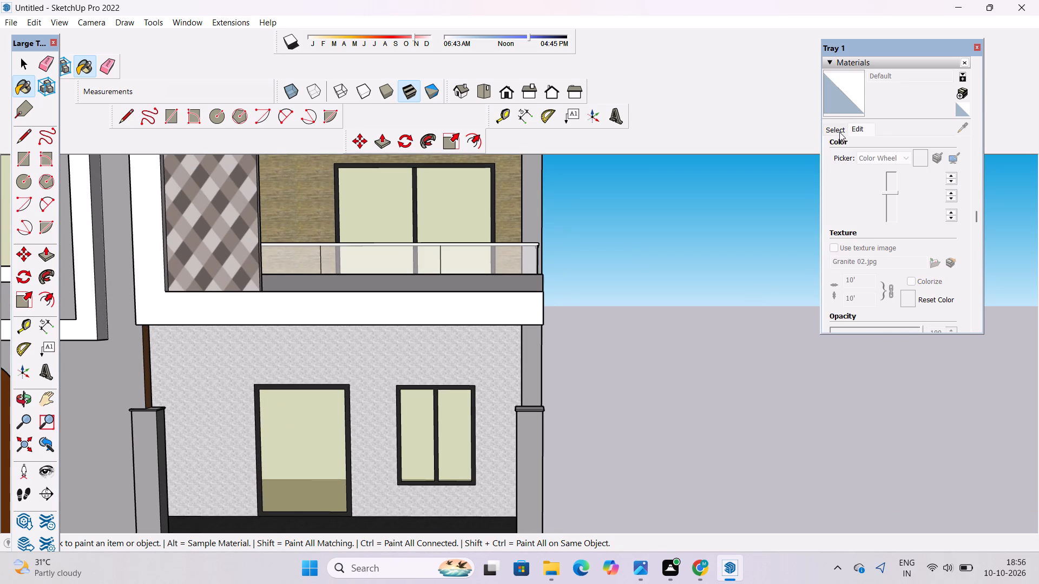
click(839, 132)
click(896, 143)
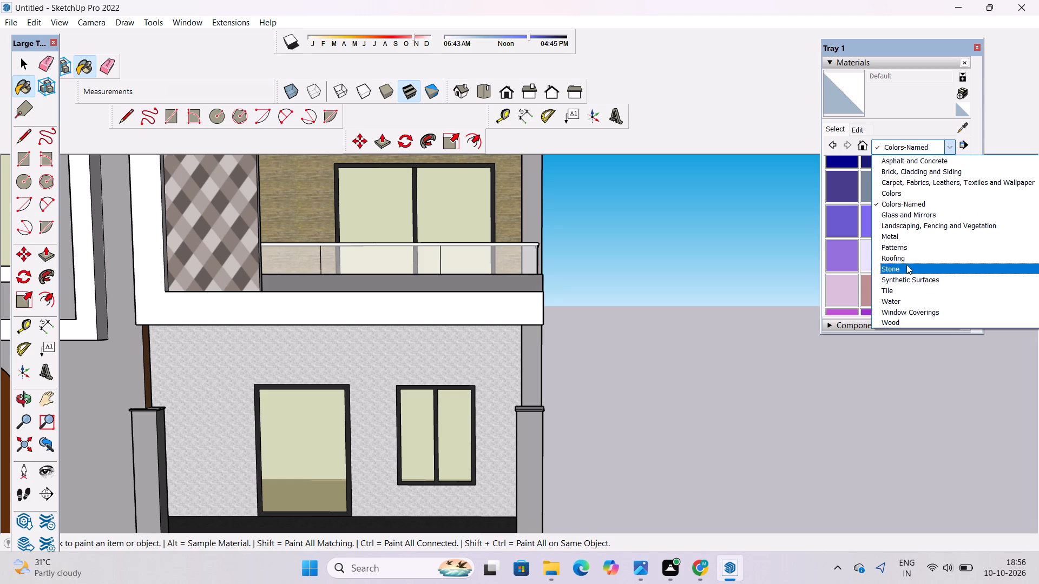
click(906, 264)
click(840, 178)
click(475, 370)
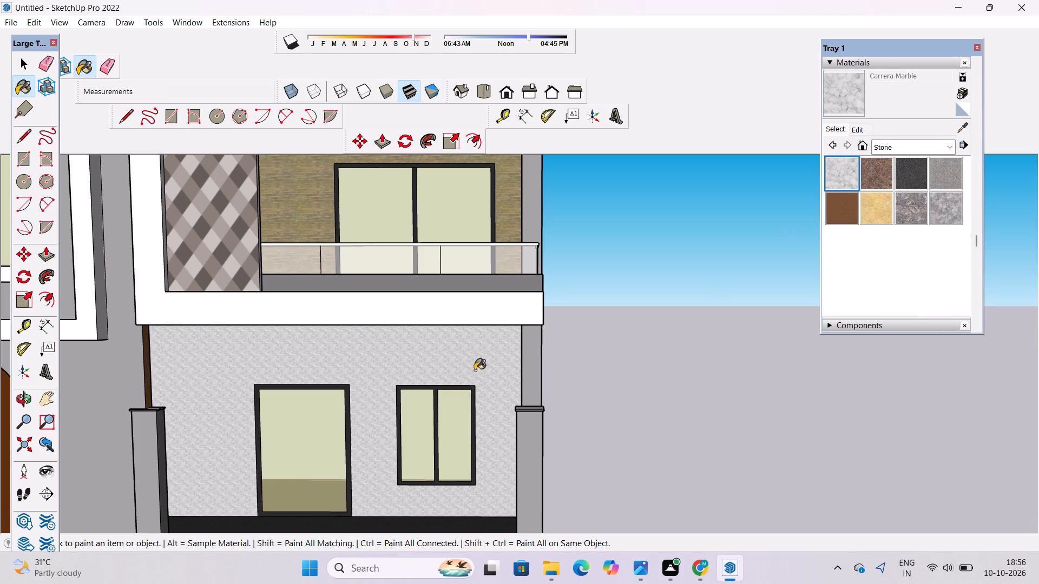
Set the Carrera Marble texture size to 10' by 10'.
click(856, 127)
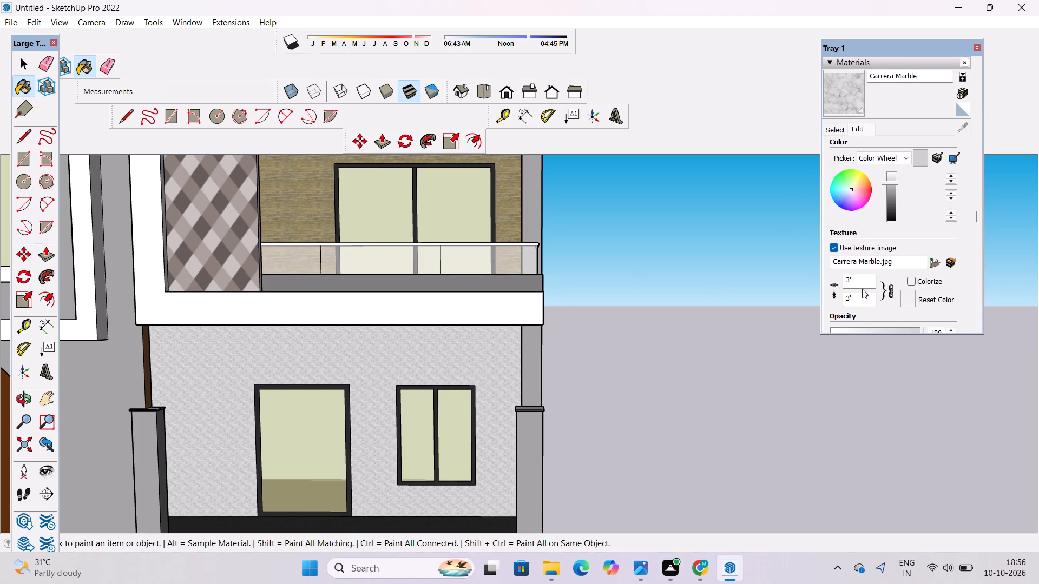
click(860, 298)
key(BackSpace)
key(BackSpace)
text(10')
key(Return)
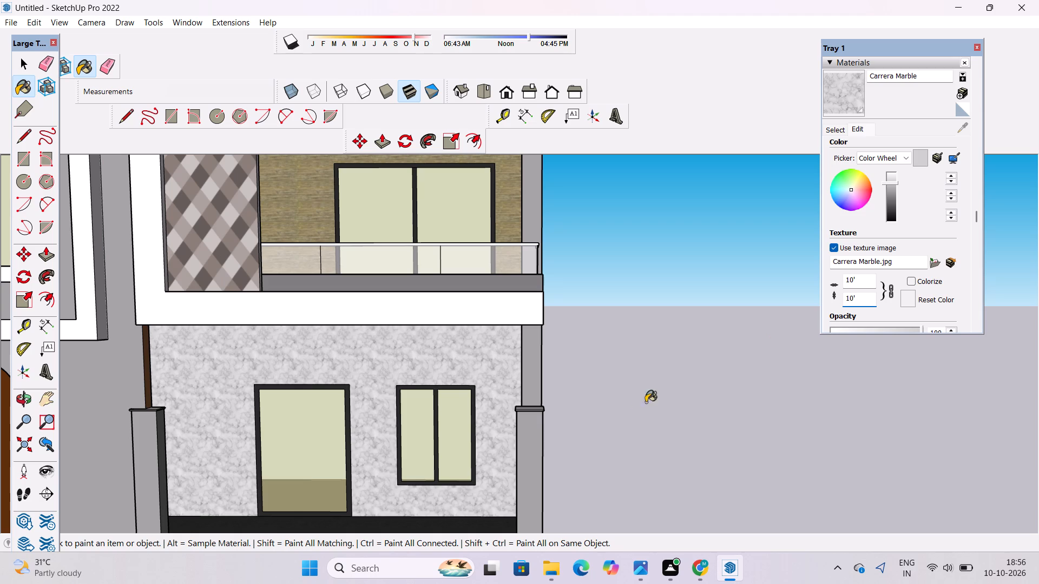
Lower the brightness of the Carrera Marble material to a dark grey.
scroll(636, 399, down, 4)
click(890, 191)
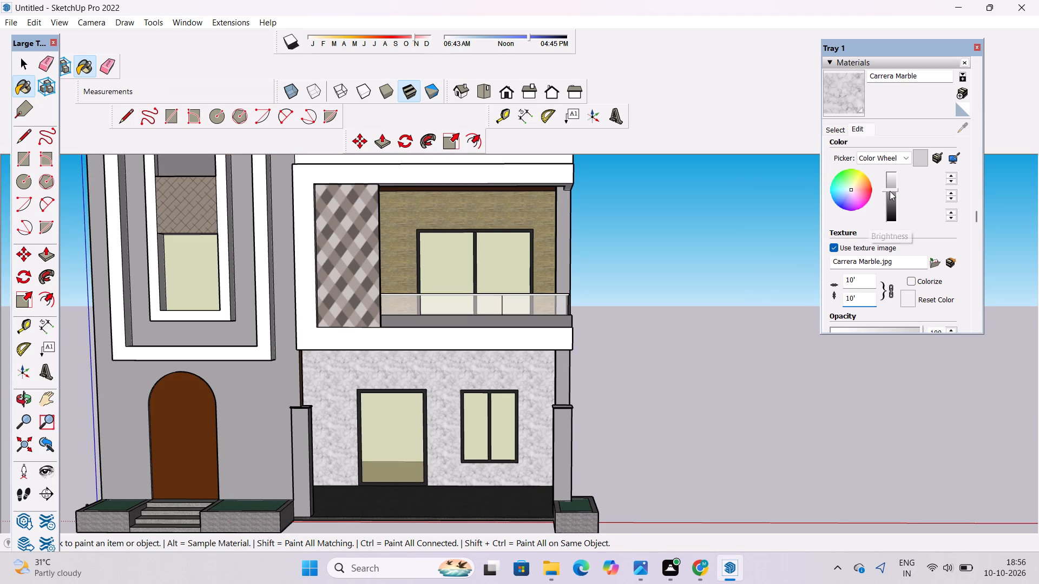
click(890, 198)
scroll(498, 418, up, 5)
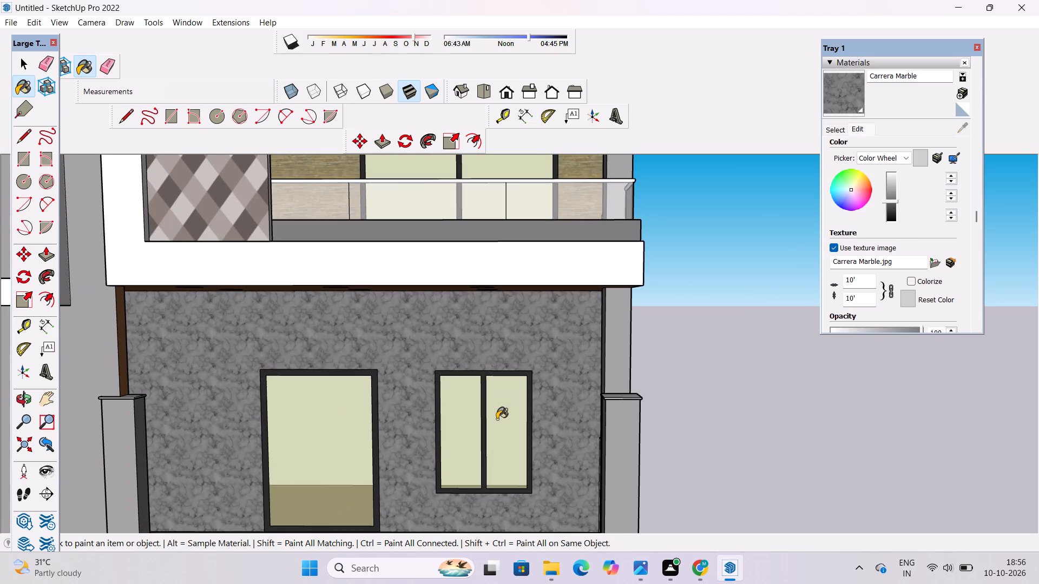
Paint the first-floor balcony's back wall around the window with the darkened Carrera Marble.
scroll(496, 433, down, 11)
scroll(478, 344, up, 6)
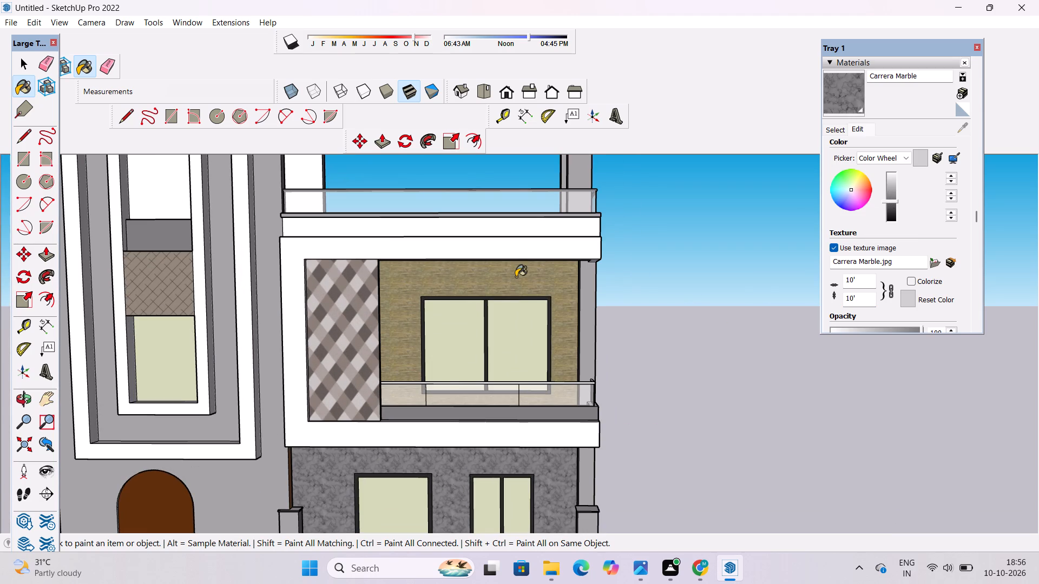
click(516, 277)
Paint the first-floor balcony's end wall with the darkened Carrera Marble.
key(o)
drag(645, 375, 257, 420)
drag(431, 424, 438, 378)
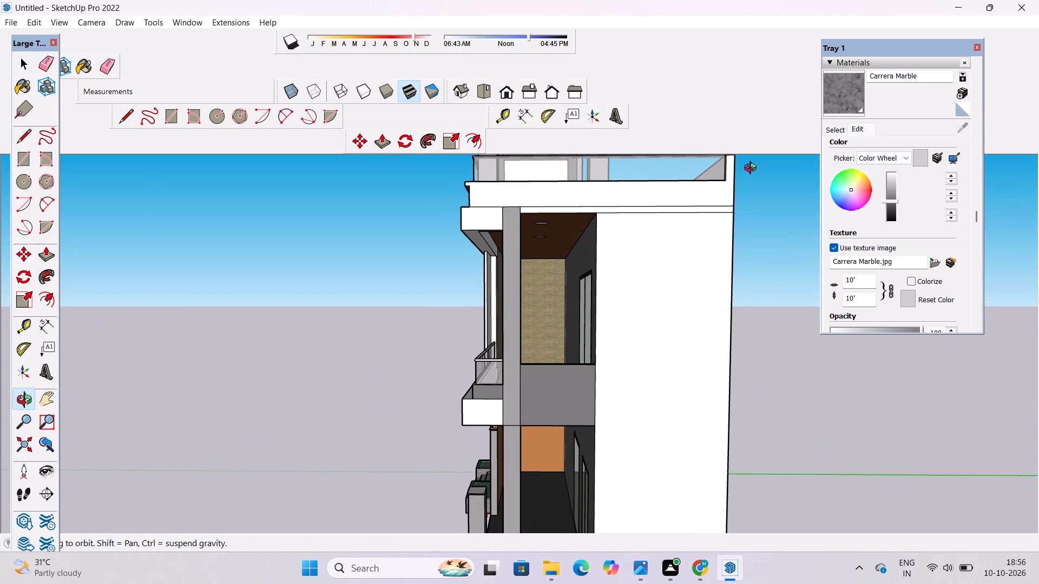
click(846, 91)
click(540, 293)
scroll(541, 290, down, 2)
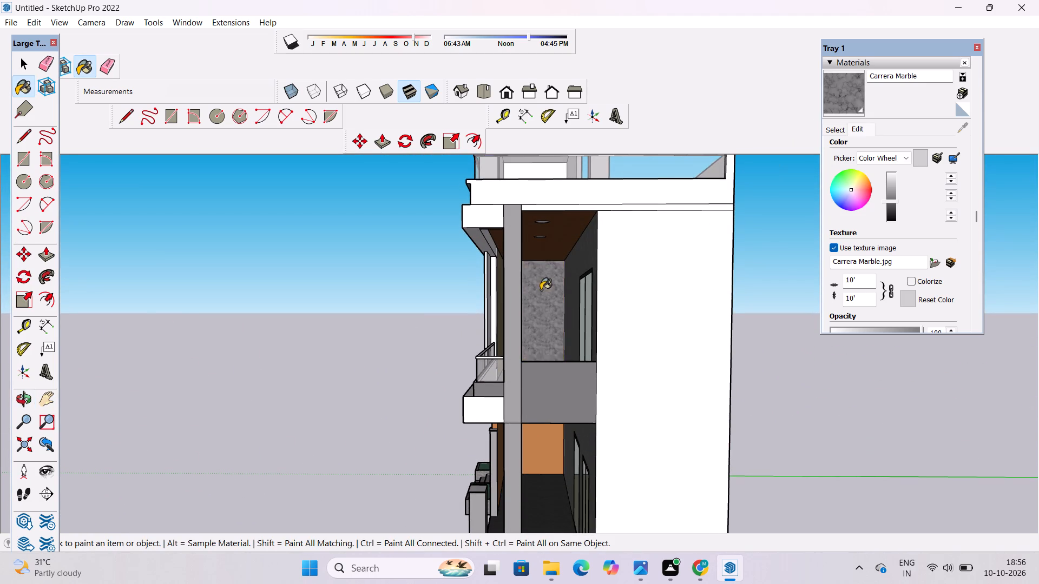
Paint the ground-floor porch's end wall and the adjoining inner front wall faces with the darkened Carrera Marble.
scroll(541, 290, down, 3)
scroll(566, 399, up, 11)
click(524, 345)
click(453, 327)
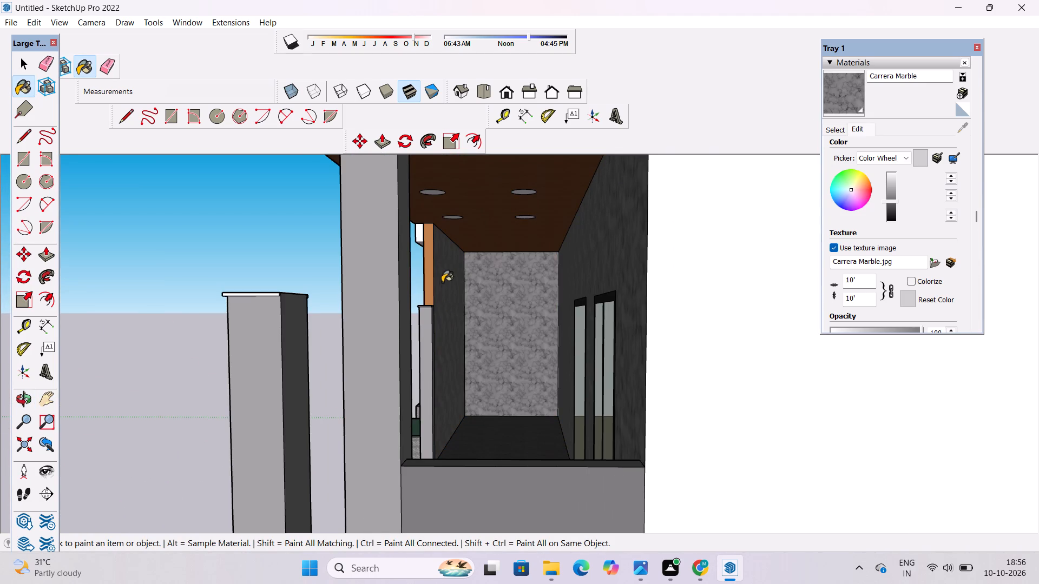
click(429, 260)
scroll(497, 437, down, 9)
Paint the balcony-side face of the first-floor diamond-patterned panel with the darkened Carrera Marble.
key(o)
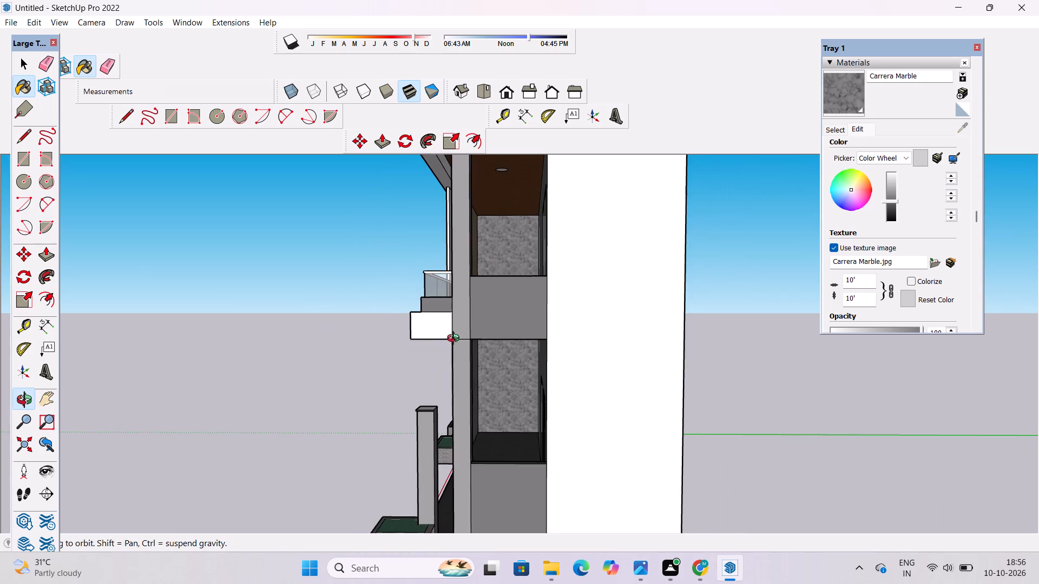
drag(403, 301, 449, 367)
drag(544, 301, 461, 257)
scroll(474, 242, up, 5)
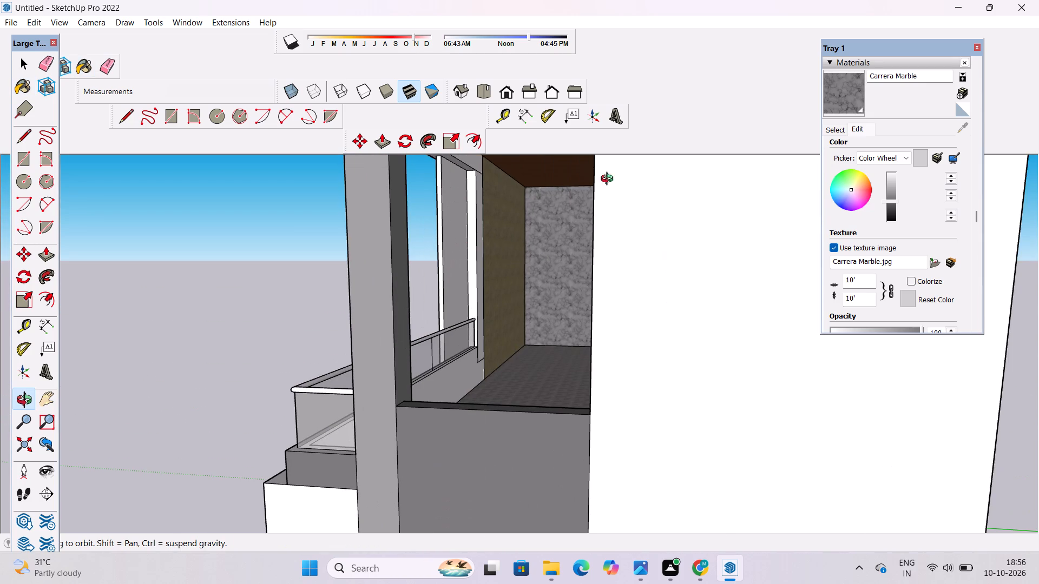
click(852, 90)
click(484, 268)
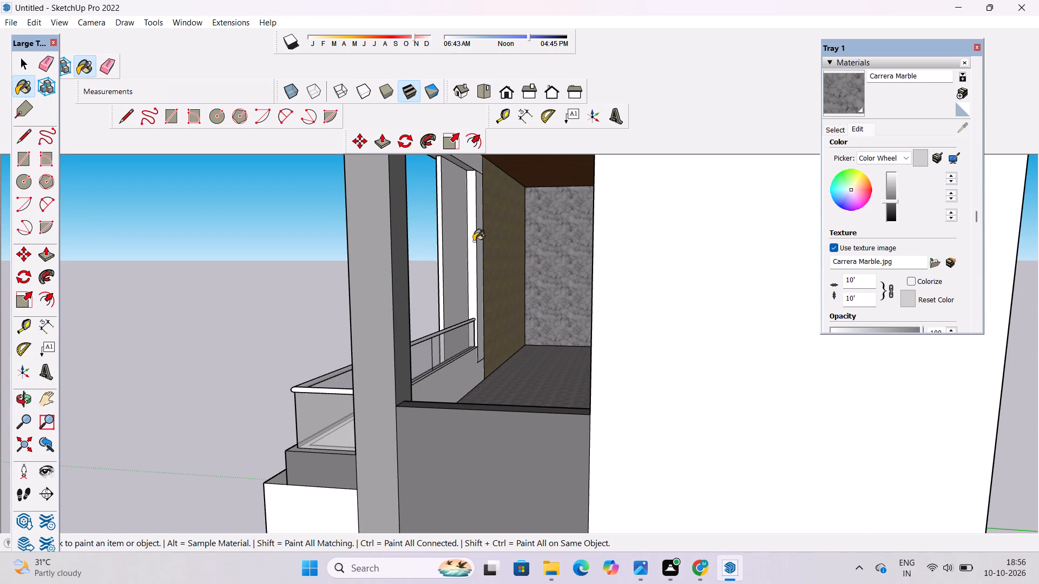
scroll(495, 356, down, 6)
Examine the whole front elevation with its new marble finish, from the roof down to the entrance and porch.
key(o)
drag(315, 376, 487, 377)
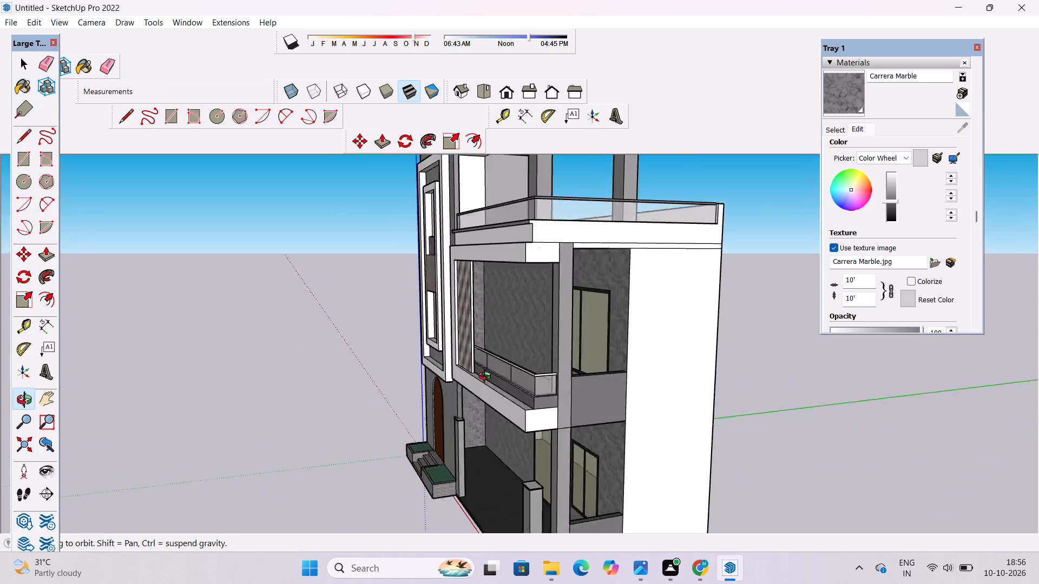
drag(487, 377, 733, 339)
scroll(410, 344, down, 4)
drag(450, 350, 466, 397)
scroll(469, 384, down, 2)
scroll(471, 384, up, 1)
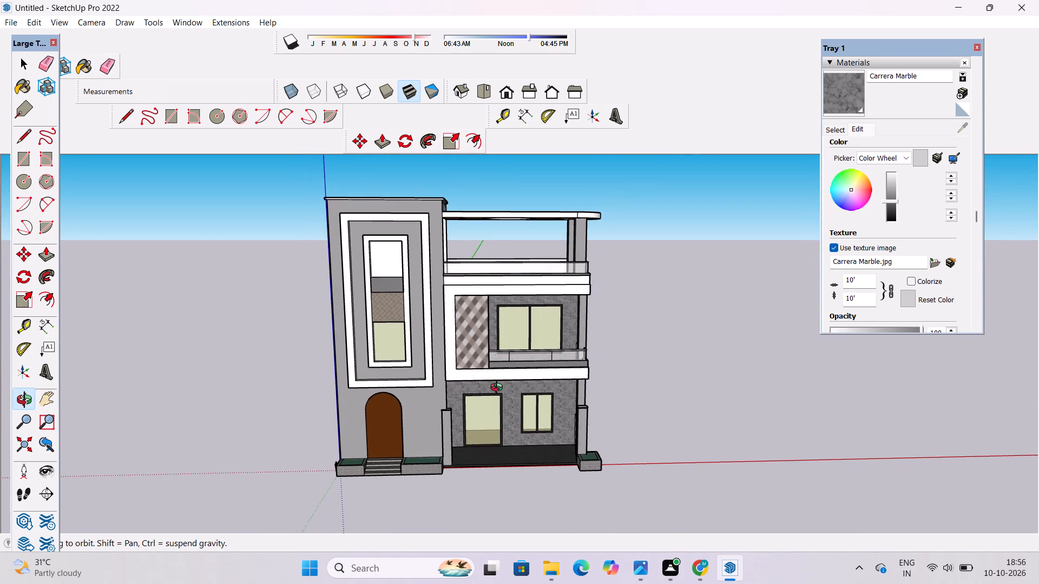
shift+drag(499, 389, 451, 406)
drag(451, 423, 438, 393)
drag(440, 394, 407, 399)
drag(411, 403, 418, 421)
scroll(410, 398, down, 2)
shift+drag(410, 380, 447, 423)
scroll(433, 405, up, 1)
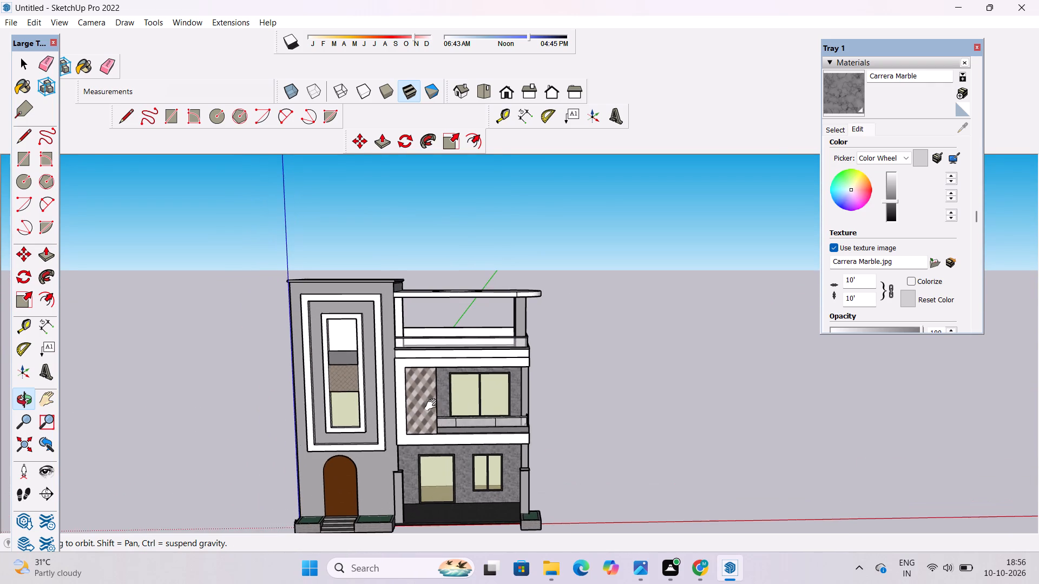
shift+drag(433, 405, 438, 423)
drag(443, 441, 446, 427)
scroll(446, 427, down, 2)
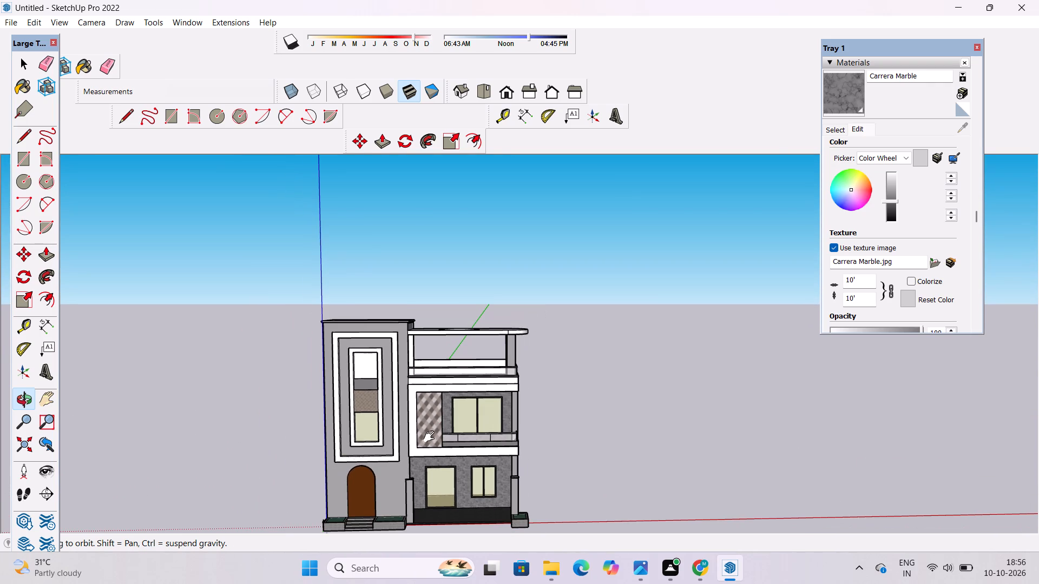
drag(557, 468, 543, 396)
drag(519, 454, 510, 470)
scroll(365, 475, up, 8)
shift+drag(357, 473, 377, 402)
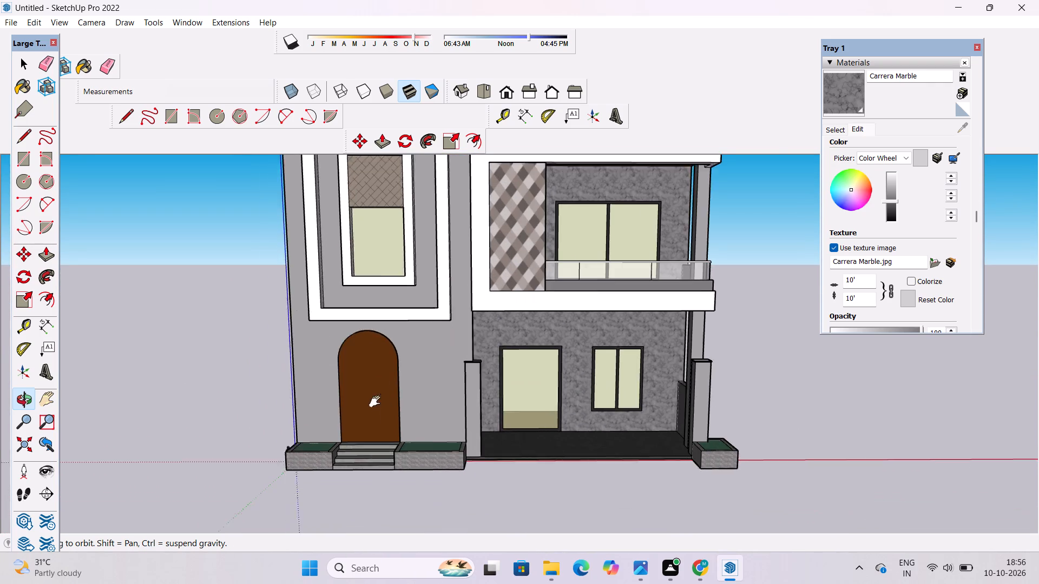
shift+drag(377, 402, 379, 399)
Draw a thin rectangle about 72' long on the porch floor's front edge, between the two gate pillars.
drag(556, 416, 448, 432)
drag(461, 441, 518, 496)
scroll(547, 464, up, 4)
drag(548, 464, 527, 481)
scroll(537, 460, up, 4)
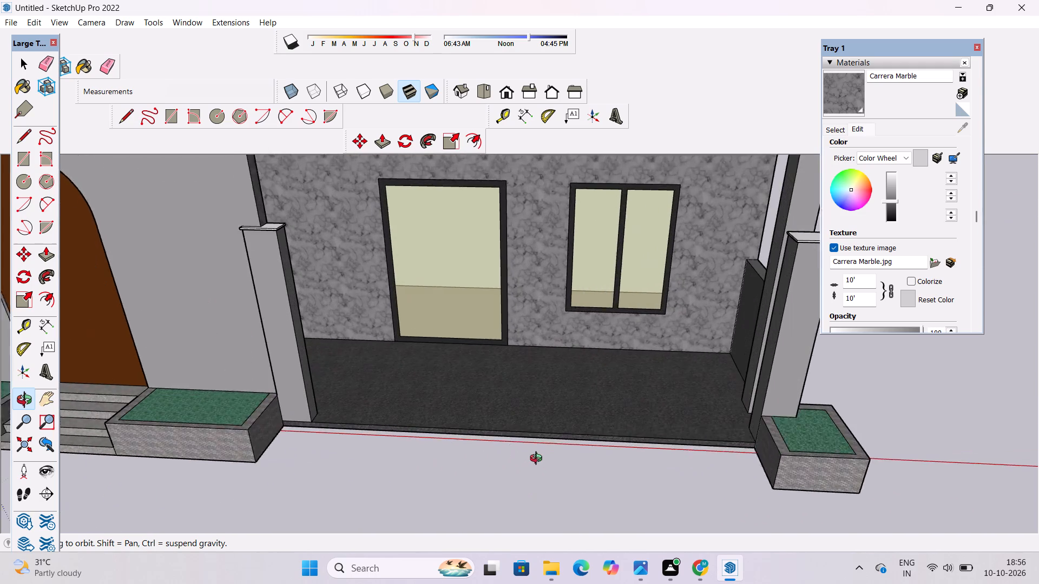
scroll(538, 460, up, 2)
shift+drag(544, 455, 510, 482)
drag(509, 487, 509, 510)
scroll(514, 499, up, 4)
shift+drag(524, 488, 525, 509)
shift+click(525, 509)
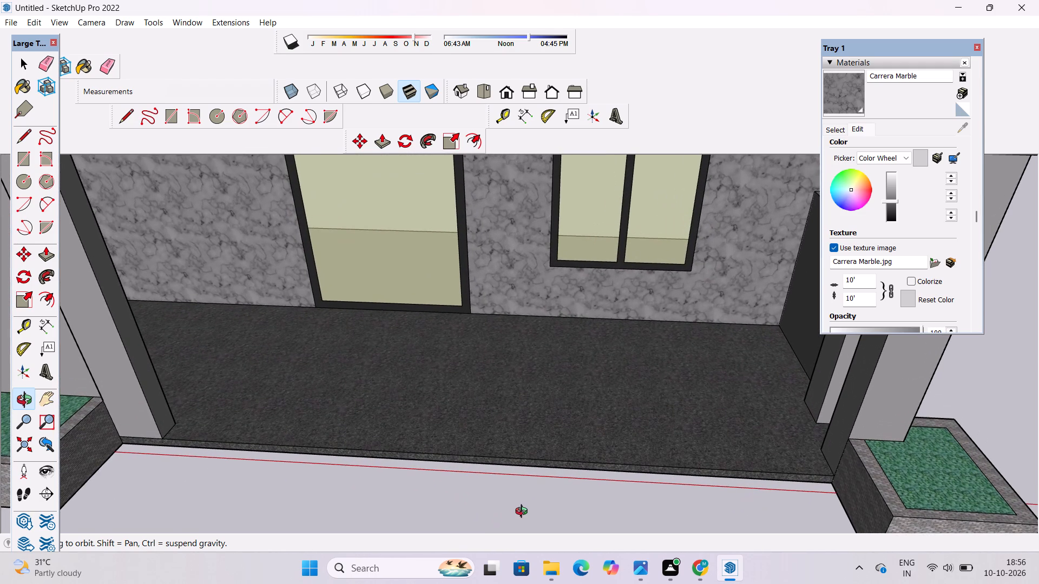
key(r)
scroll(246, 496, up, 3)
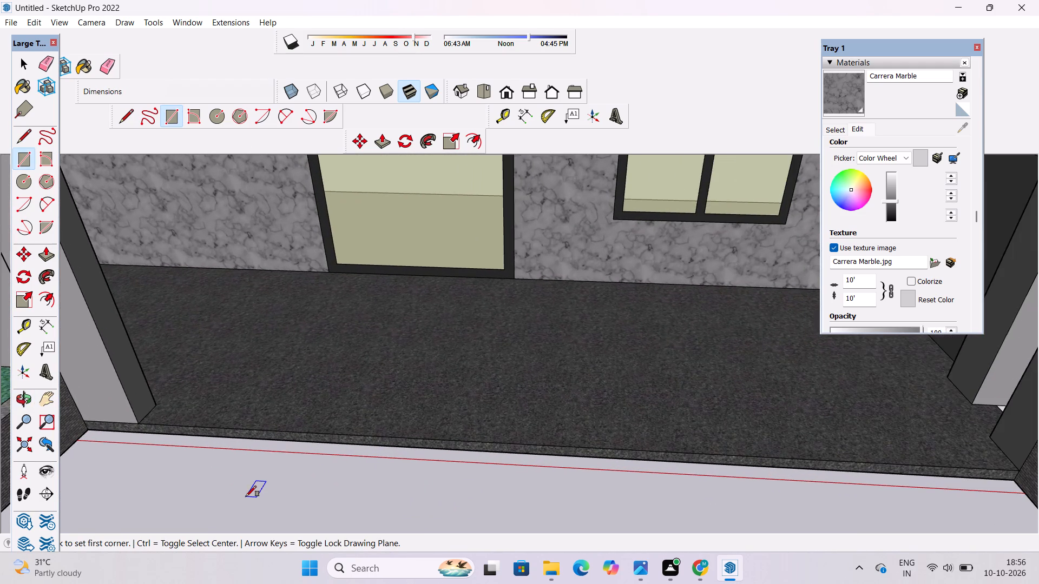
scroll(159, 417, up, 13)
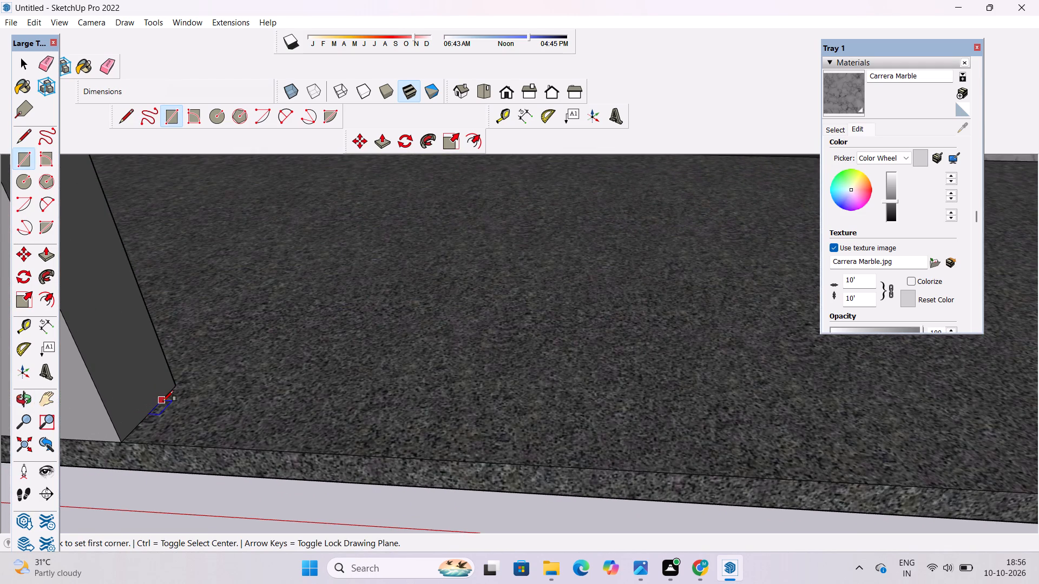
click(163, 401)
scroll(163, 401, down, 20)
scroll(163, 401, down, 1)
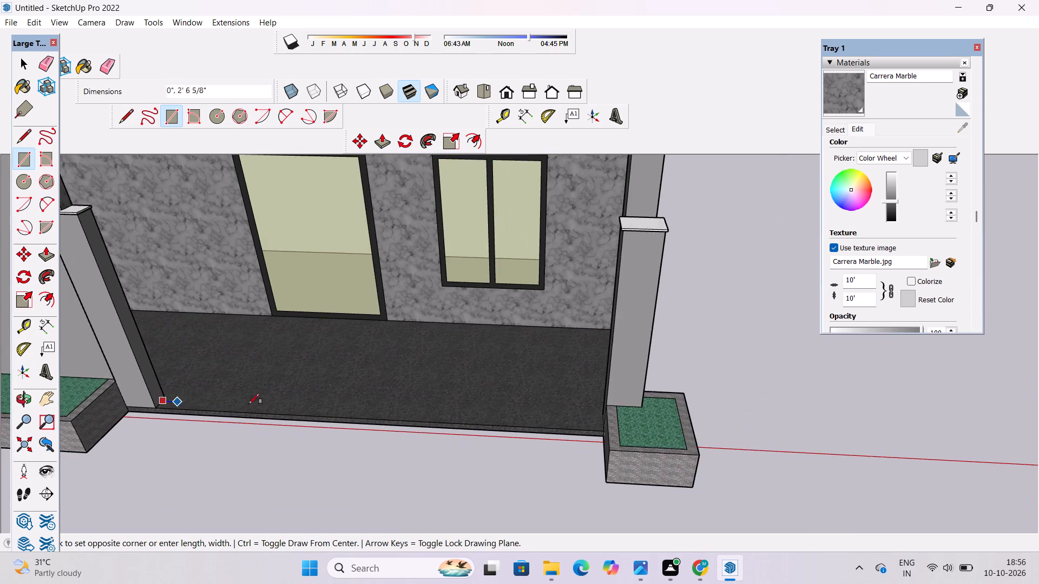
scroll(333, 399, up, 7)
scroll(361, 408, down, 5)
scroll(700, 428, up, 3)
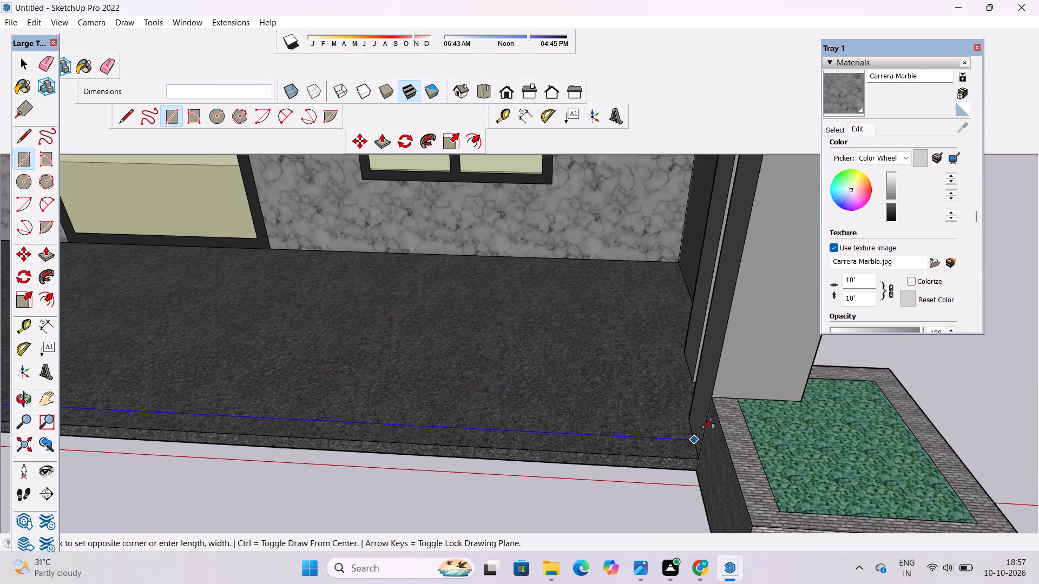
scroll(702, 429, up, 18)
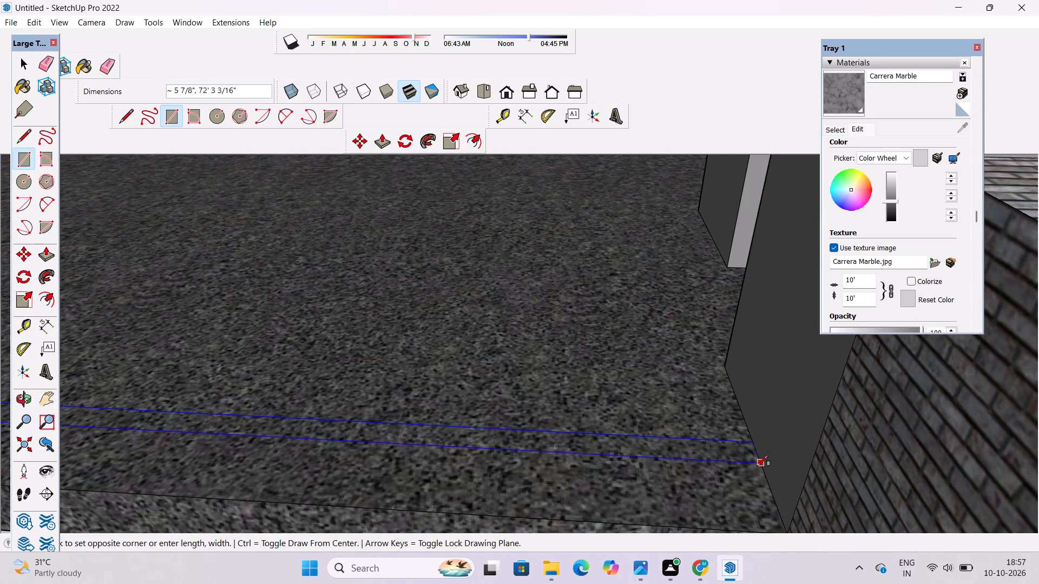
click(766, 471)
Push/Pull the thin rectangle between the gate pillars up 30' to form the gate.
key(space)
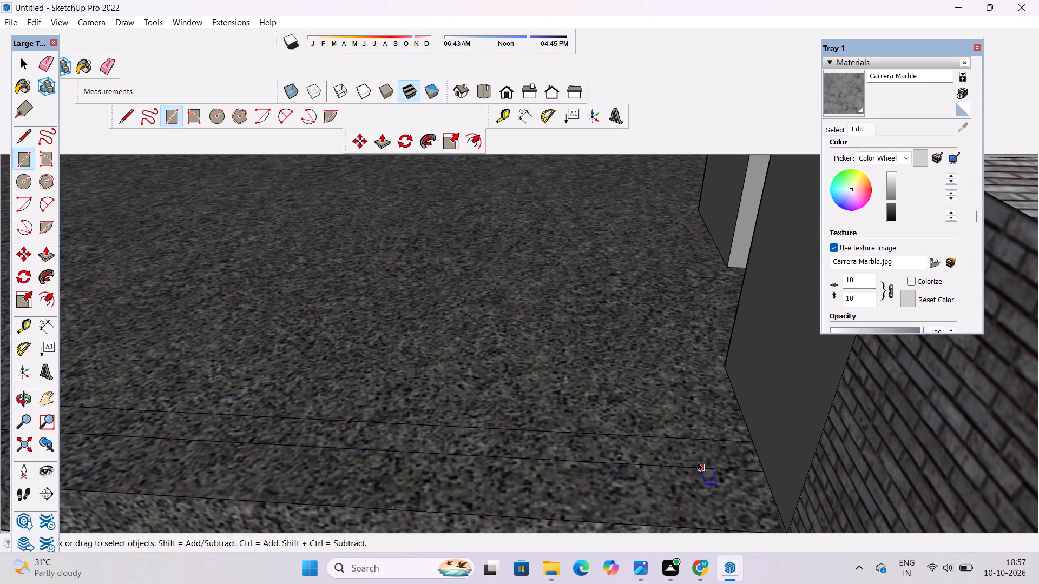
click(698, 462)
scroll(700, 460, down, 4)
key(p)
click(700, 460)
scroll(707, 435, down, 5)
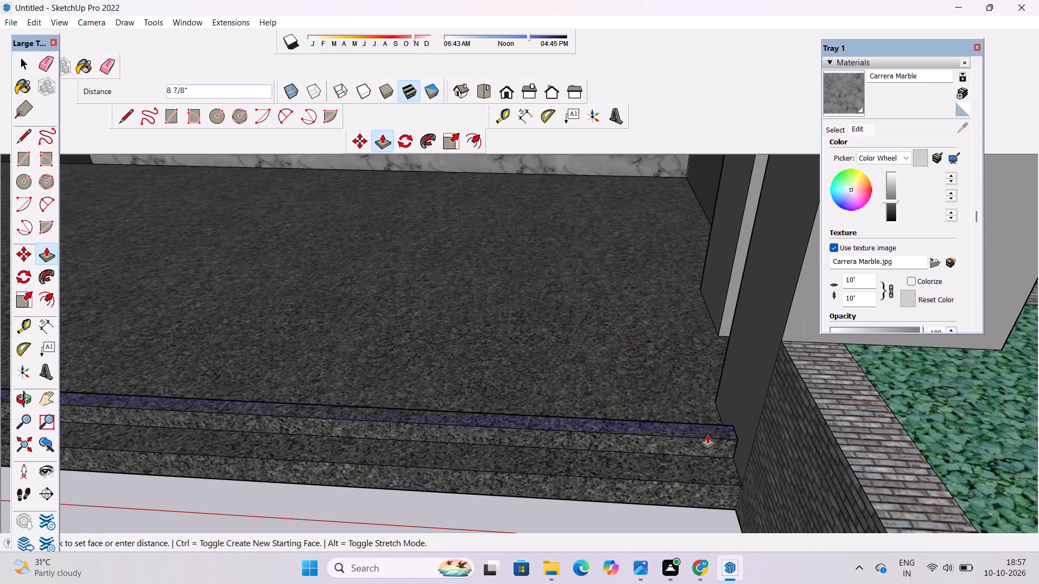
scroll(707, 435, down, 20)
scroll(707, 435, down, 1)
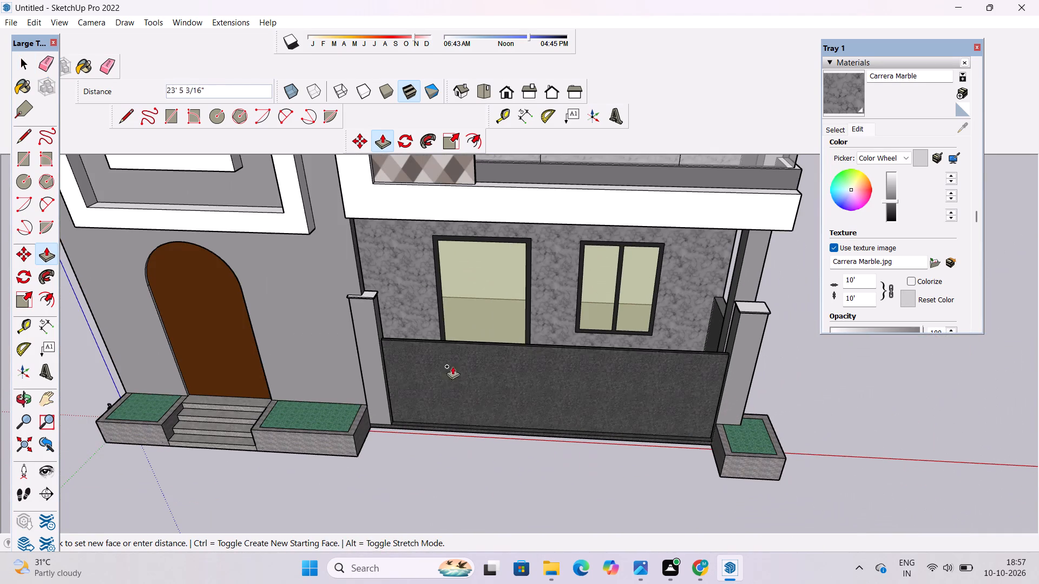
scroll(441, 361, up, 5)
scroll(427, 361, down, 1)
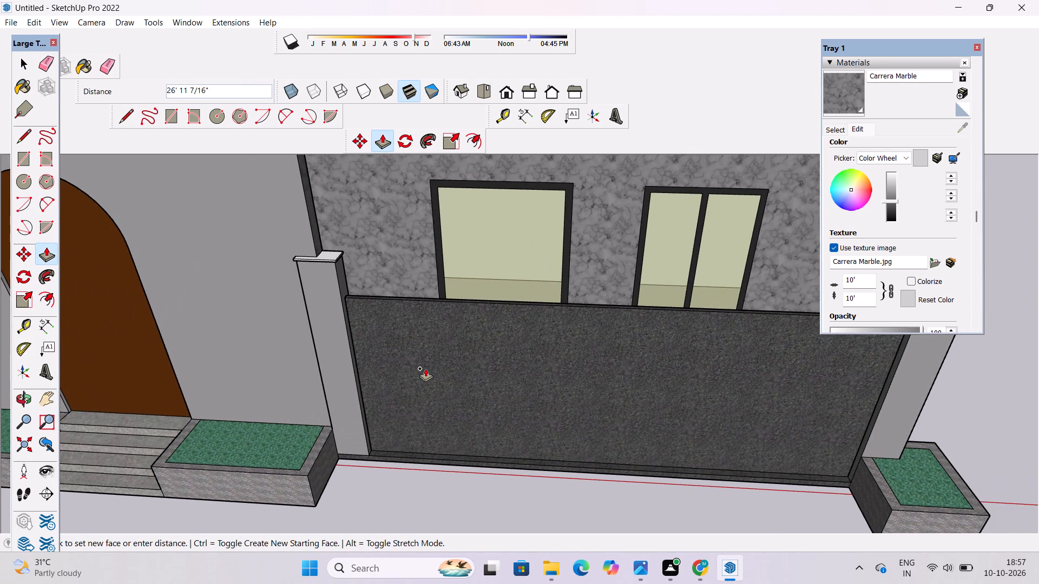
scroll(425, 368, down, 3)
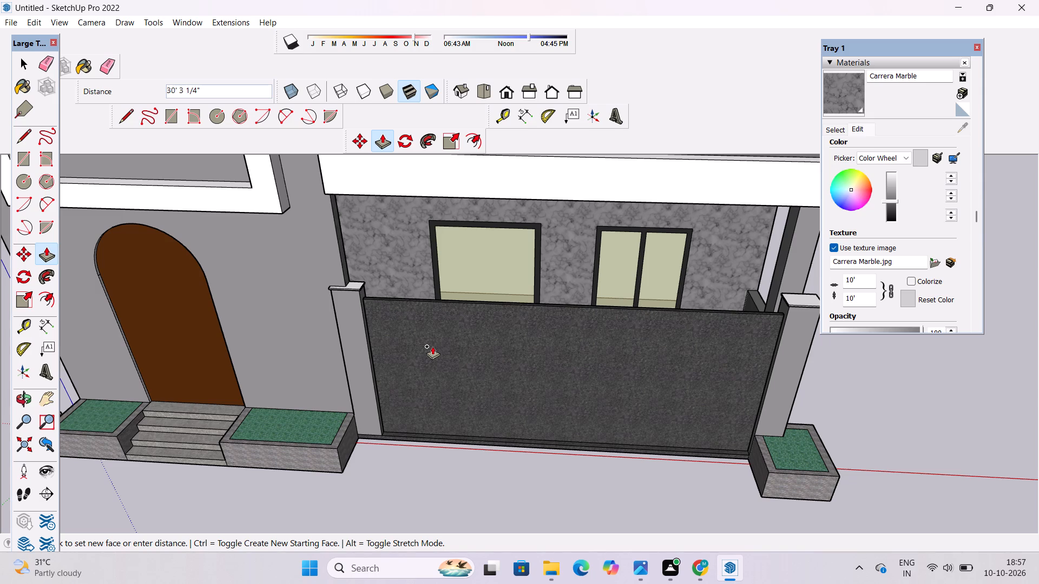
text(30')
key(Return)
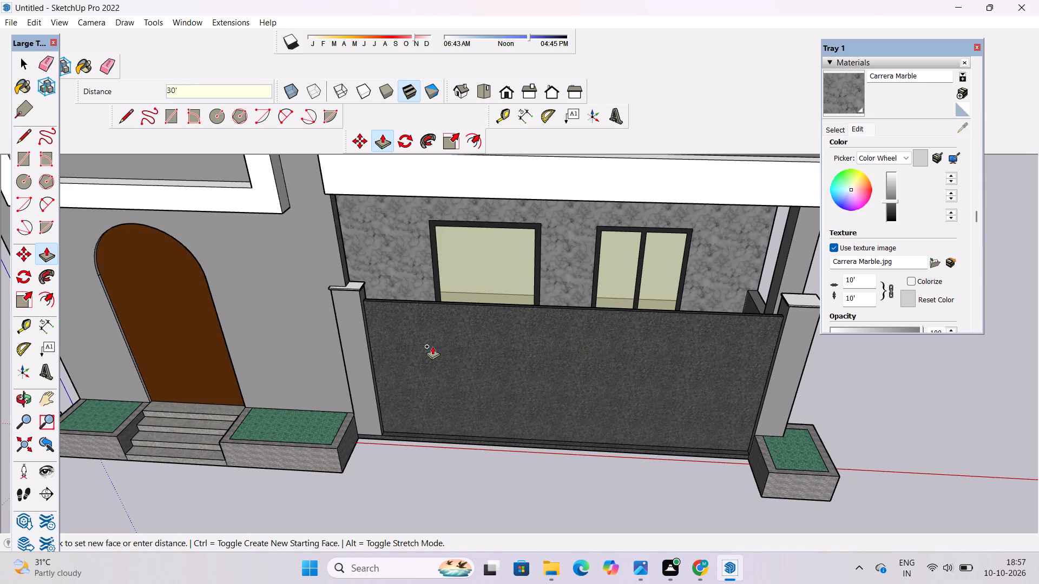
Draw a vertical rectangle about 1' 9" wide and 30' high at the middle of the gate's front face.
key(o)
scroll(447, 347, down, 5)
drag(472, 387, 498, 283)
scroll(560, 356, up, 2)
drag(574, 378, 546, 342)
scroll(569, 342, up, 3)
shift+drag(576, 344, 570, 344)
drag(497, 442, 468, 520)
scroll(457, 445, up, 4)
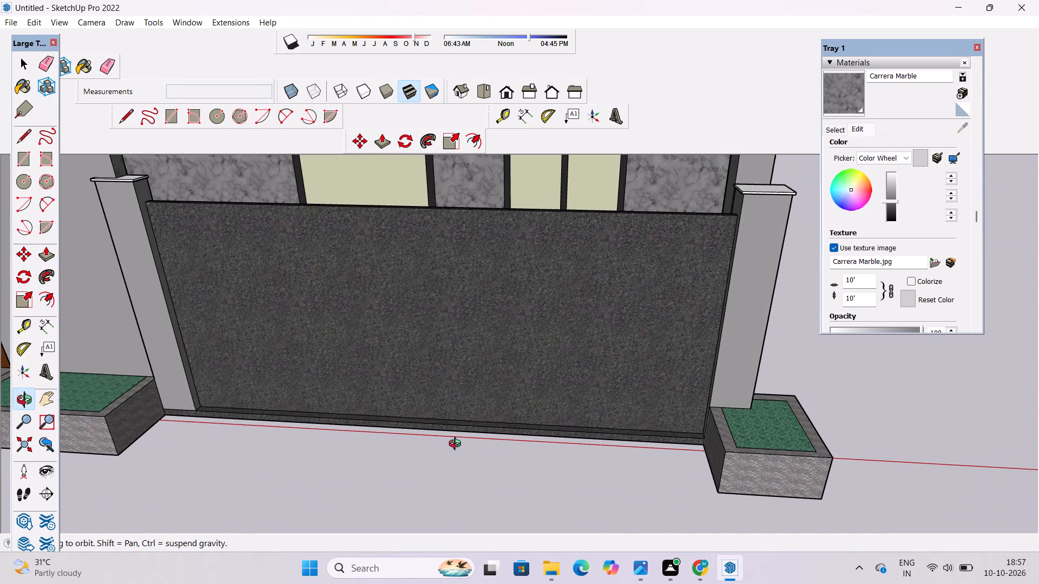
shift+drag(449, 442, 462, 477)
scroll(434, 441, up, 5)
shift+drag(436, 442, 441, 463)
drag(441, 463, 478, 455)
scroll(480, 447, down, 5)
shift+drag(480, 453, 472, 441)
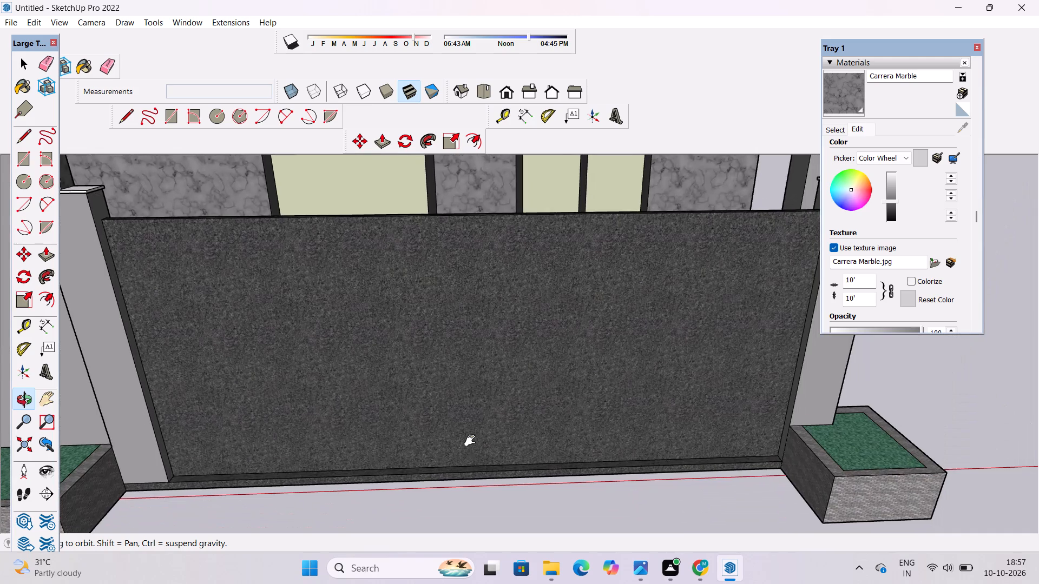
shift+drag(472, 441, 462, 428)
key(r)
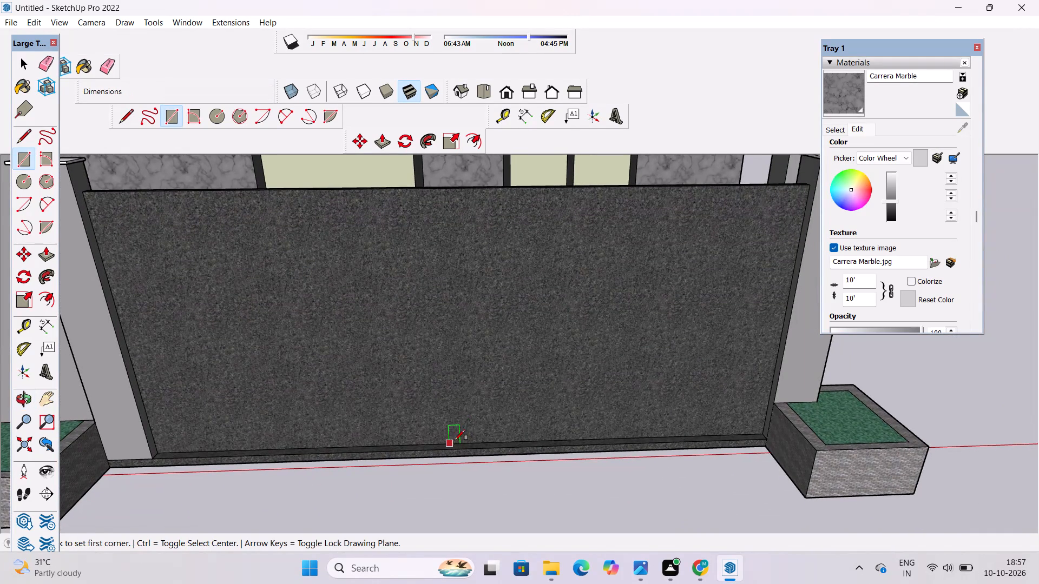
scroll(468, 442, up, 9)
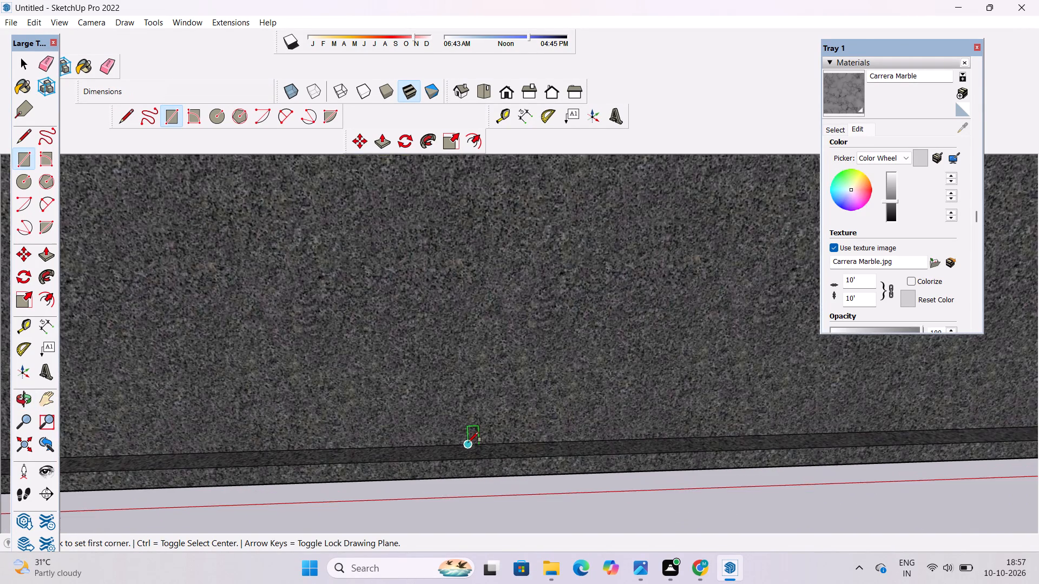
scroll(468, 442, up, 1)
click(468, 444)
scroll(468, 444, down, 16)
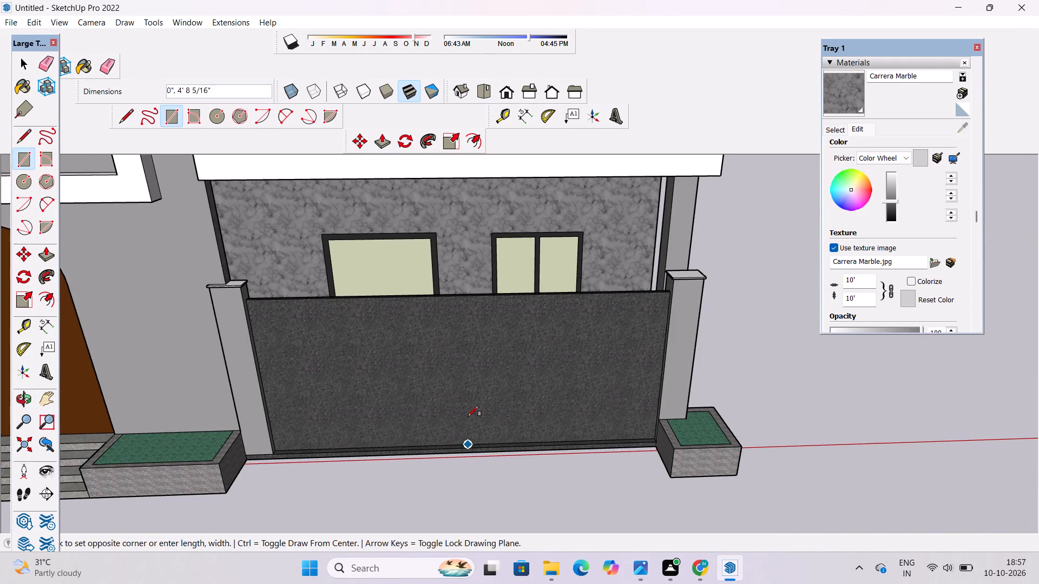
scroll(475, 296, up, 1)
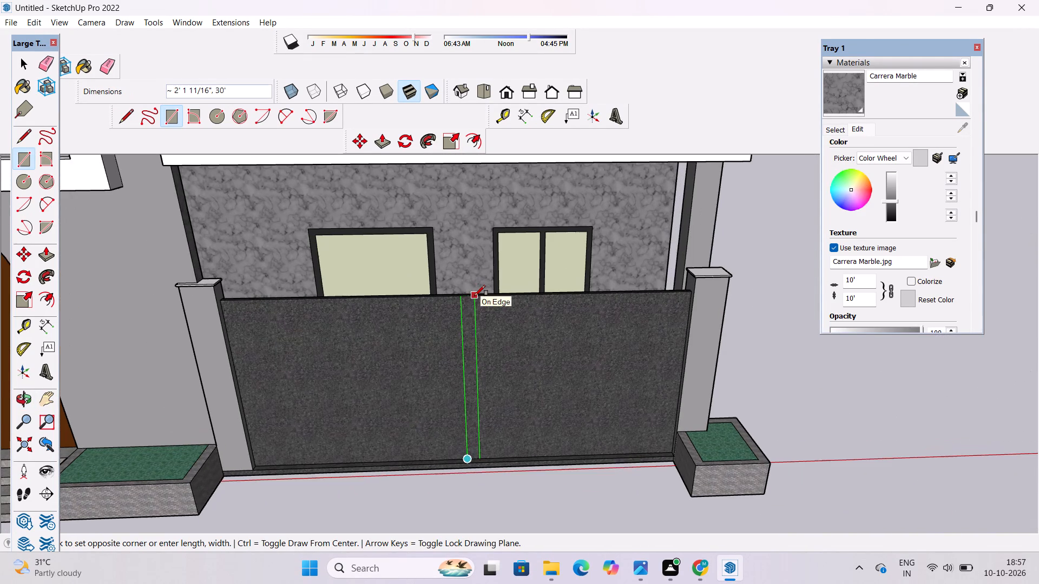
scroll(475, 296, up, 1)
click(472, 297)
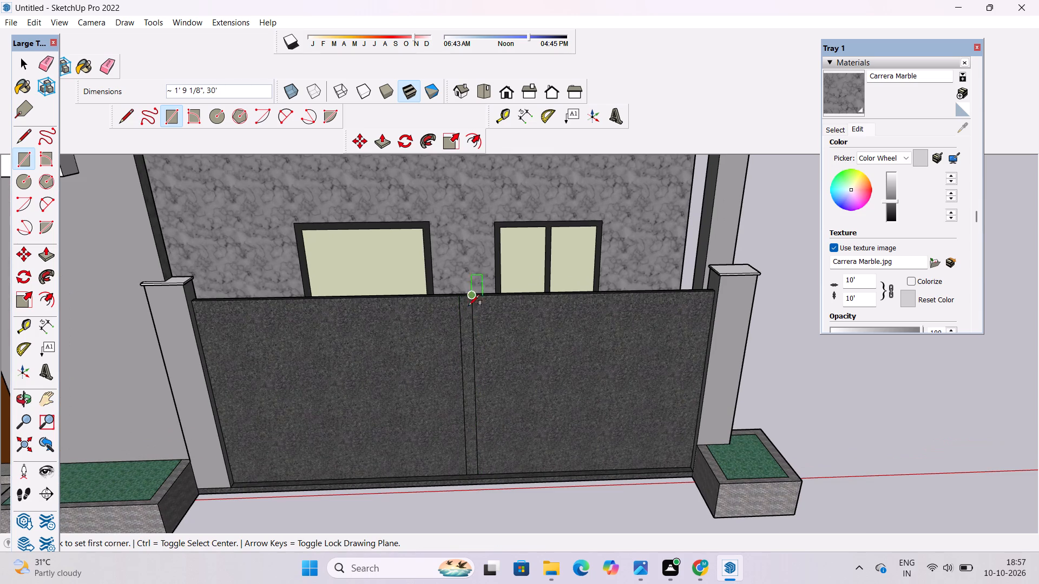
key(space)
click(806, 327)
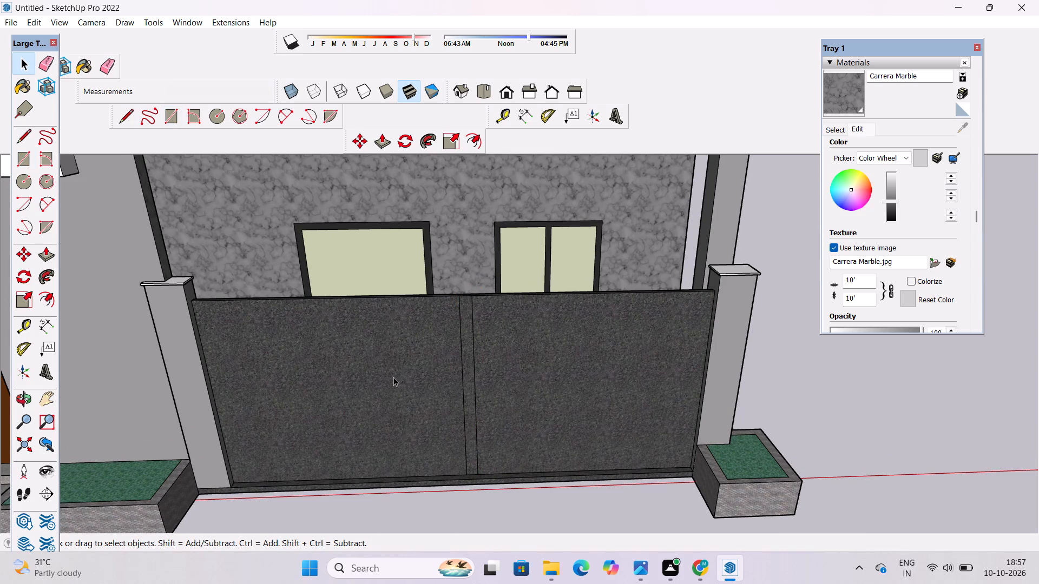
Paint the gate's two front panels with Cladding Weathered from the Brick, Cladding and Siding materials.
click(827, 129)
click(907, 148)
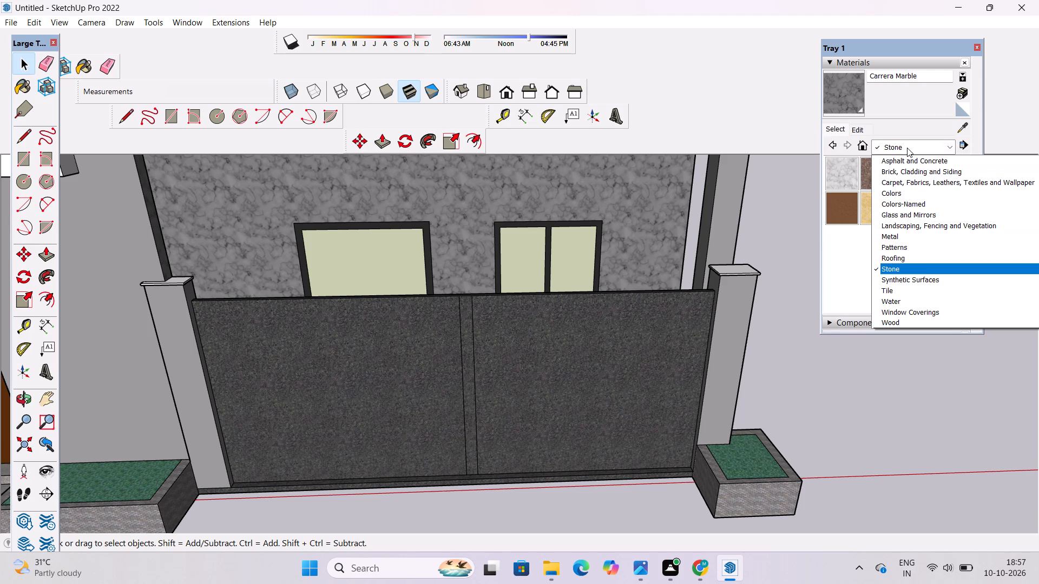
click(911, 173)
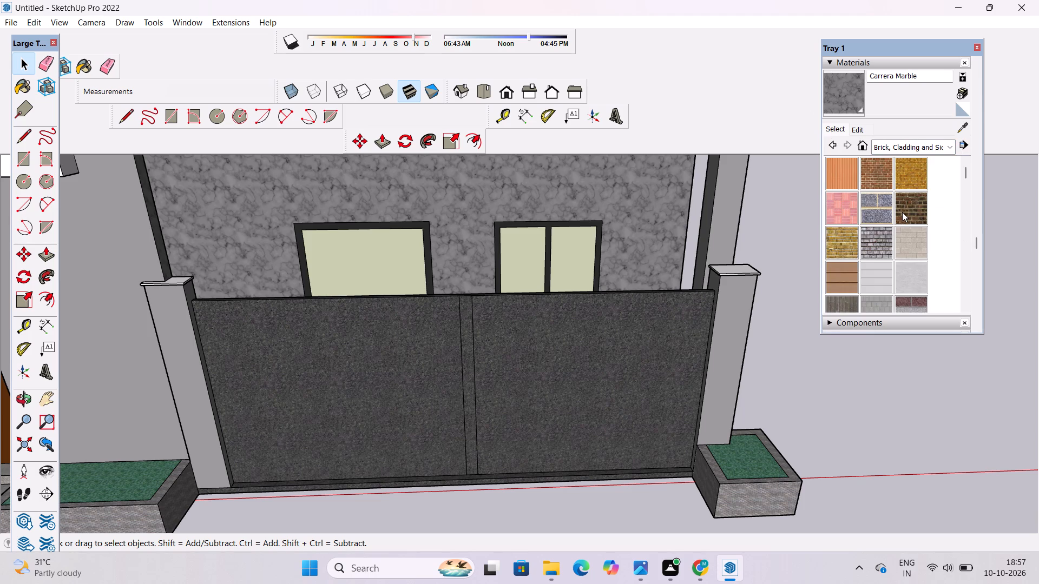
scroll(902, 212, down, 2)
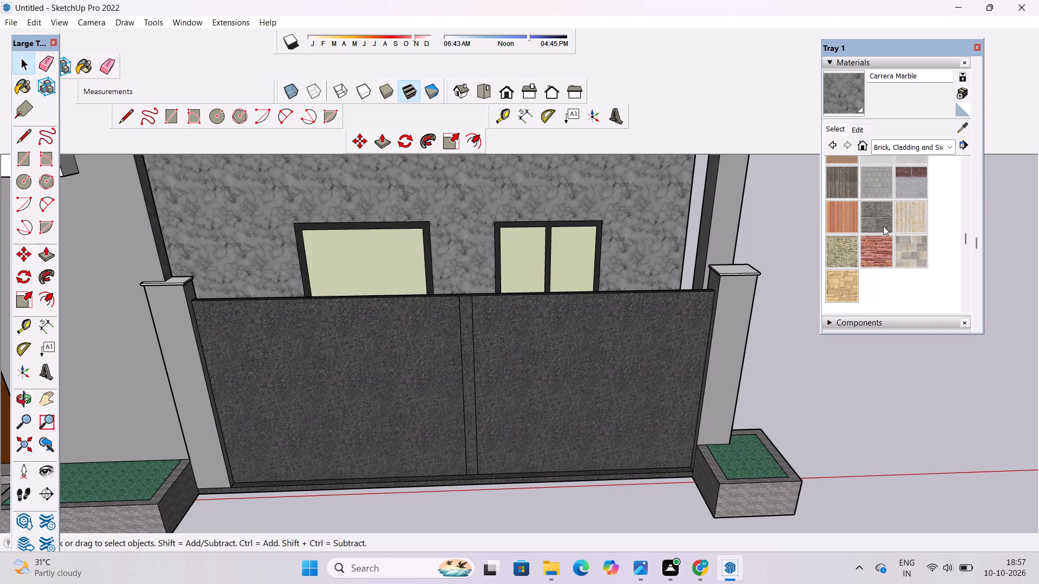
scroll(883, 226, up, 2)
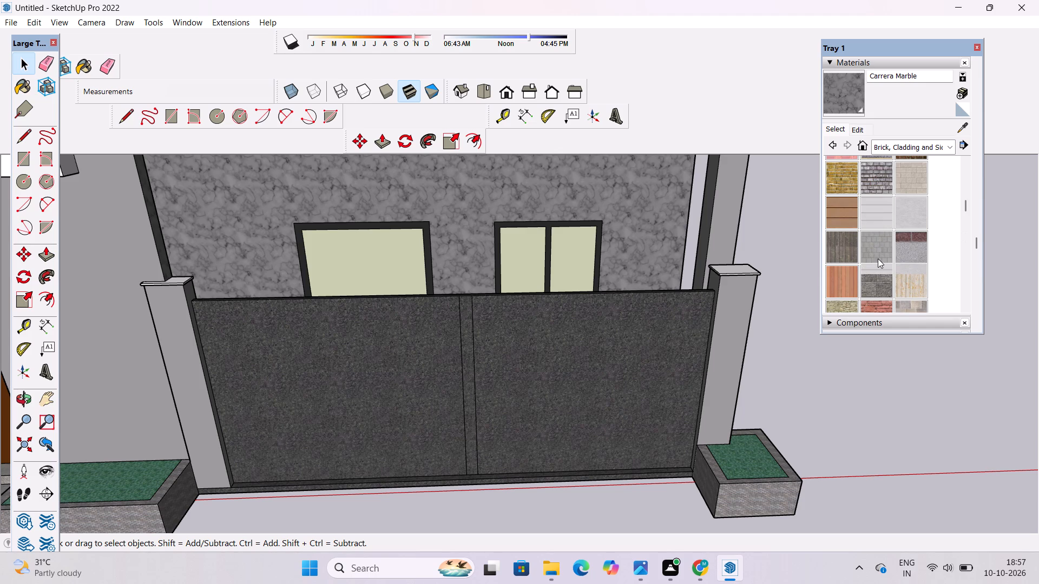
scroll(878, 258, down, 1)
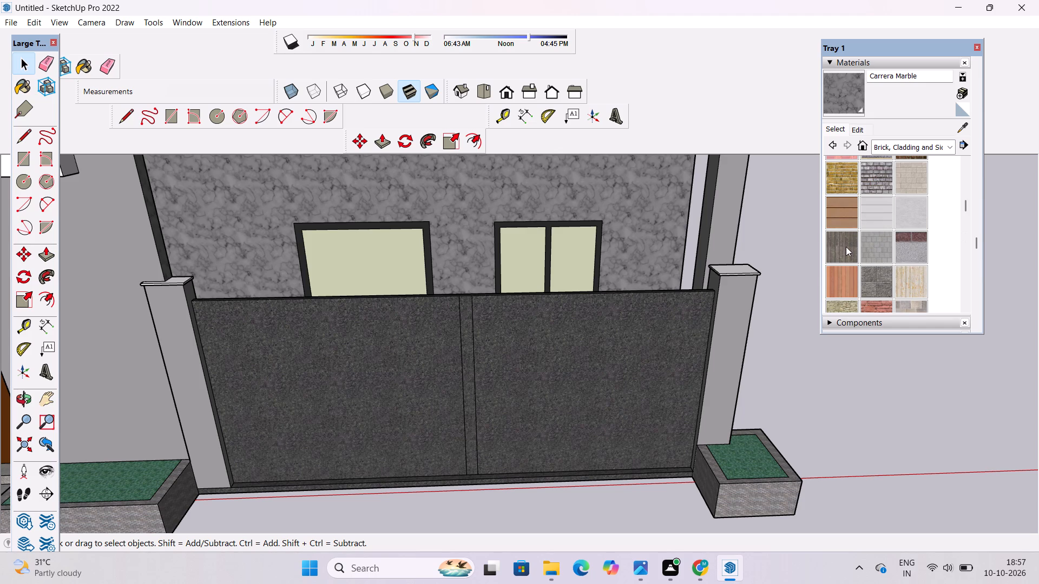
click(846, 247)
click(630, 371)
click(406, 413)
Paint the vertical strip in the middle of the gate's front face with Cladding Stucco White.
scroll(473, 387, down, 5)
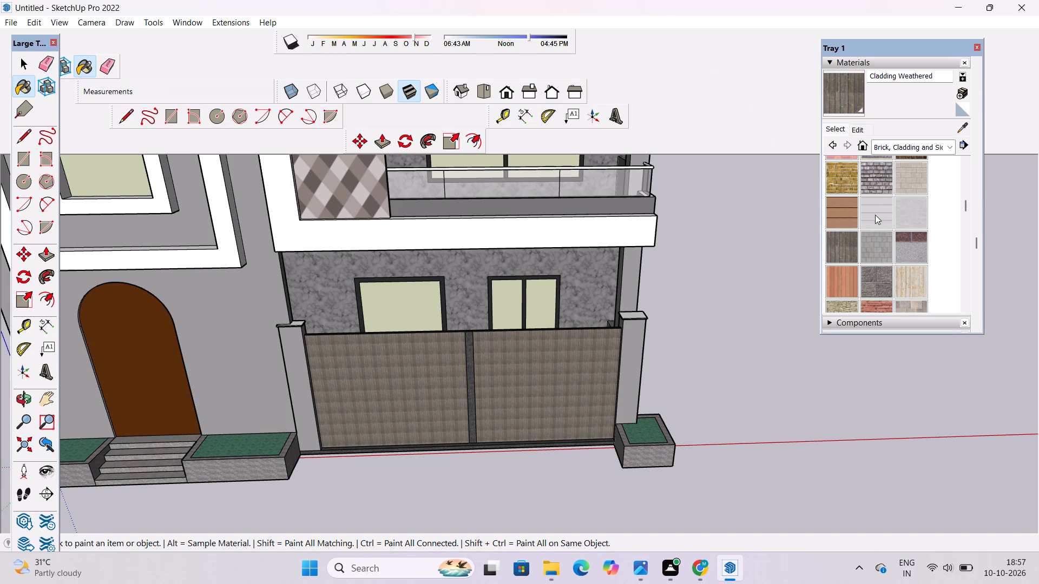
click(907, 217)
scroll(440, 391, up, 10)
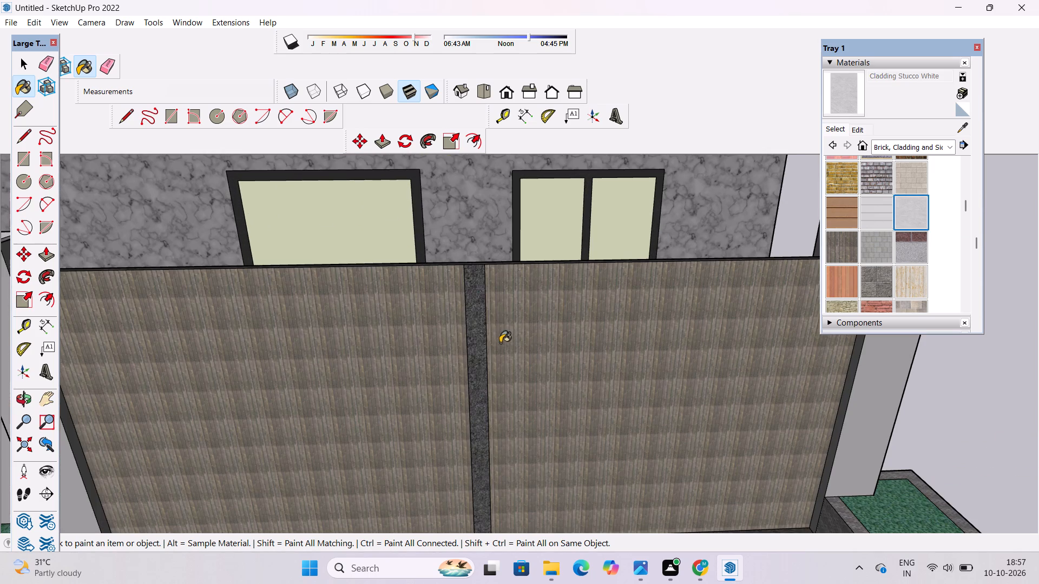
click(479, 300)
Paint the gate's inner face, on the porch side, with Cladding Weathered.
scroll(462, 367, down, 6)
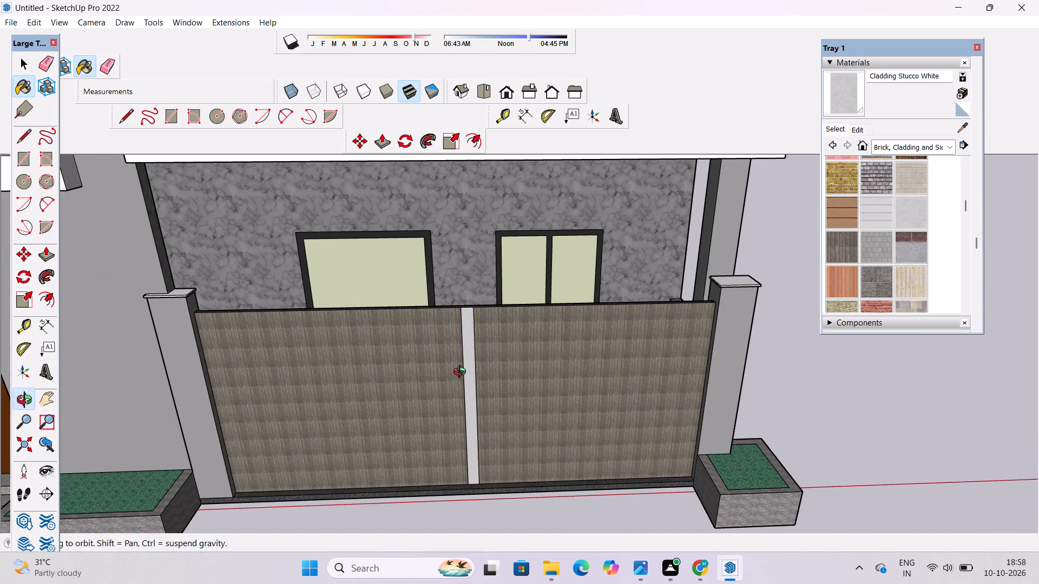
key(o)
drag(659, 374, 155, 384)
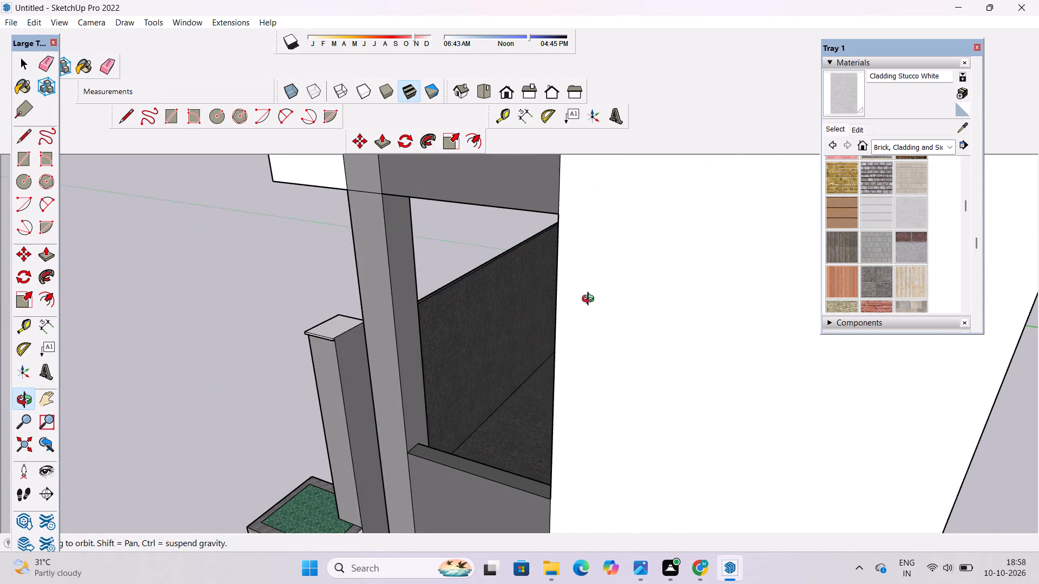
click(843, 245)
click(465, 344)
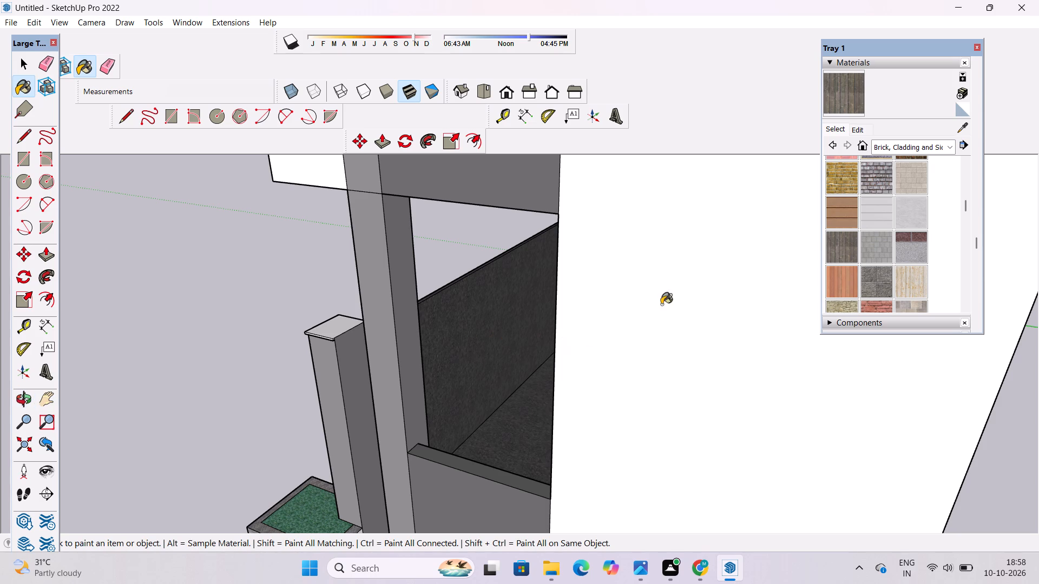
Examine the gate's cladding finish from the porch side, the front and above.
scroll(386, 413, up, 14)
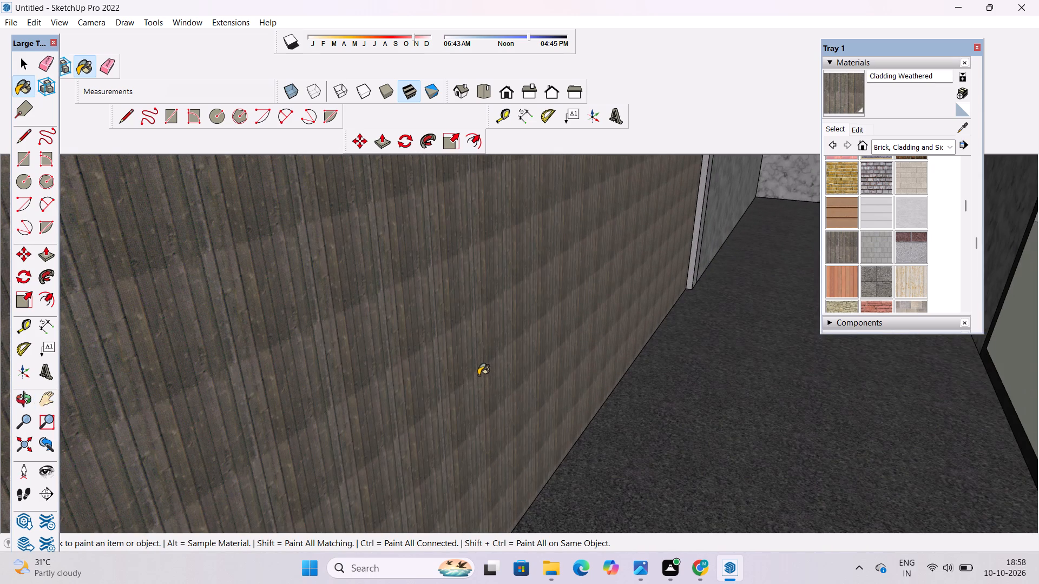
key(o)
scroll(478, 374, down, 8)
drag(241, 437, 382, 433)
scroll(384, 419, down, 8)
drag(304, 448, 387, 439)
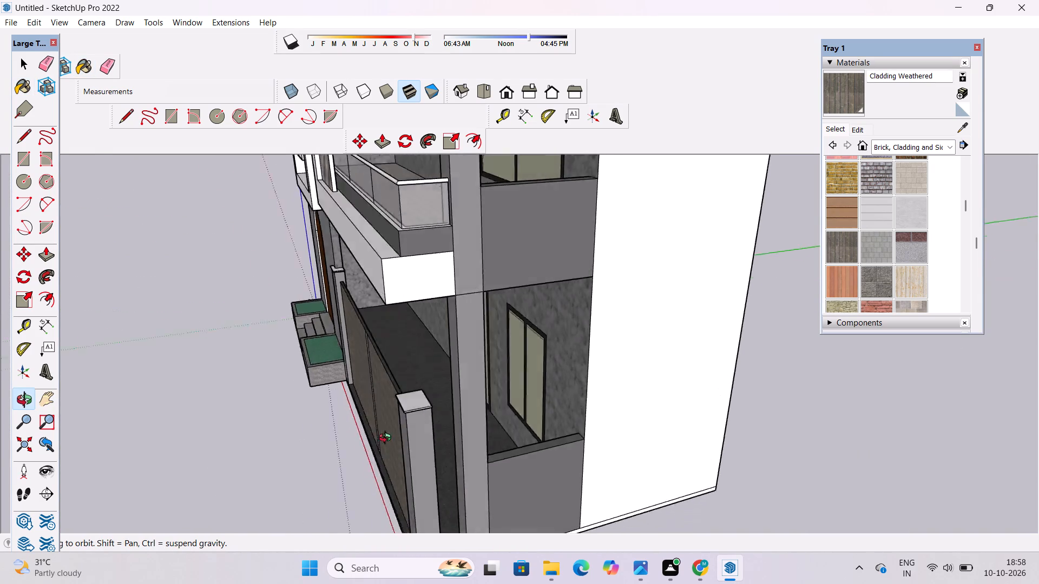
drag(387, 439, 400, 420)
scroll(400, 418, down, 4)
shift+drag(413, 450, 425, 377)
drag(429, 393, 590, 403)
scroll(543, 389, up, 3)
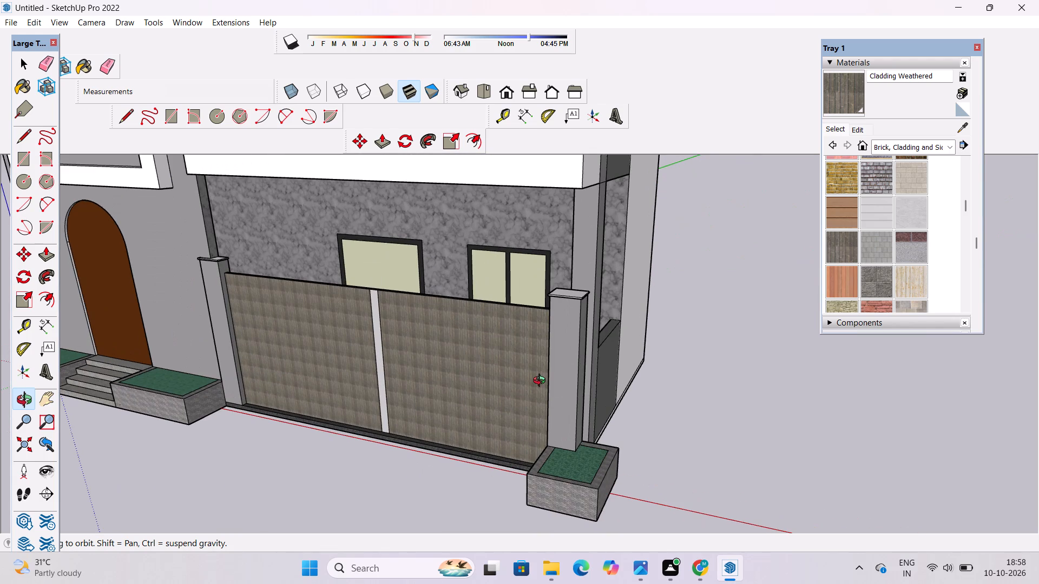
scroll(454, 395, down, 3)
drag(434, 409, 464, 412)
scroll(464, 410, up, 5)
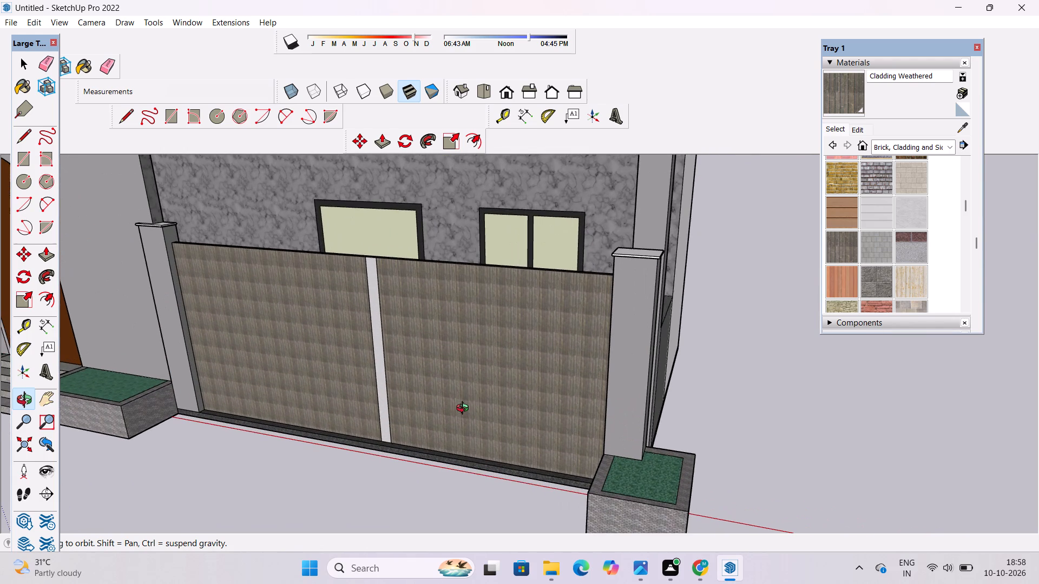
shift+drag(465, 409, 490, 411)
scroll(490, 411, up, 3)
scroll(489, 408, down, 5)
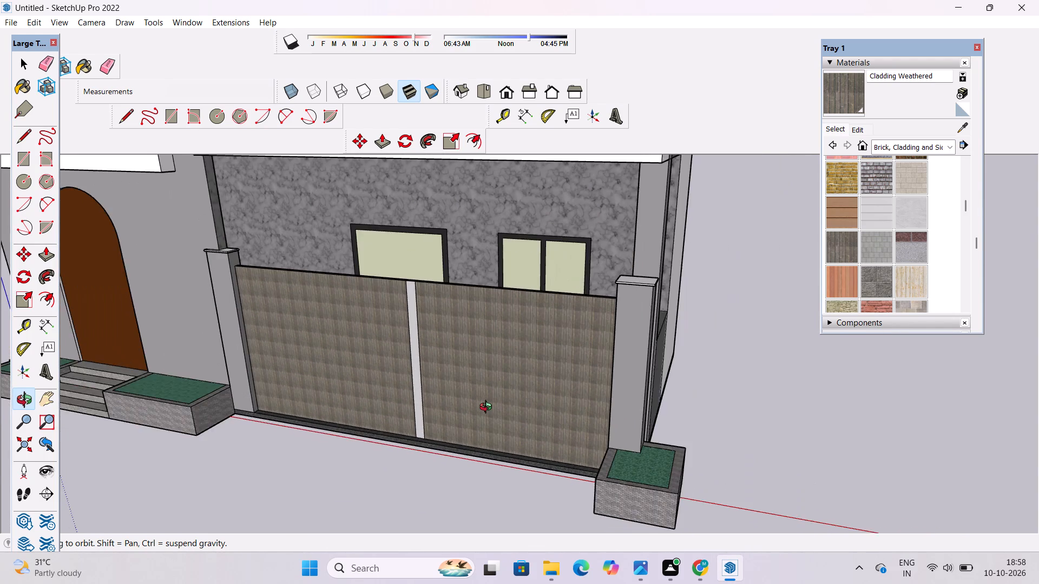
drag(488, 408, 561, 380)
scroll(534, 383, down, 3)
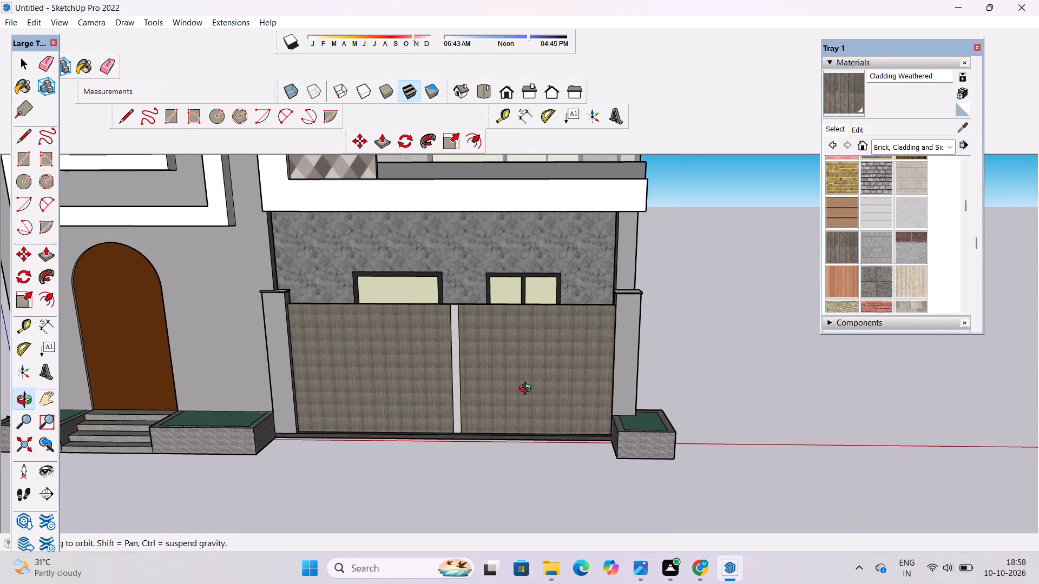
shift+drag(507, 397, 535, 384)
scroll(519, 390, up, 3)
scroll(519, 381, down, 5)
shift+drag(517, 397, 525, 449)
drag(511, 448, 512, 429)
drag(541, 324, 563, 495)
scroll(569, 390, up, 5)
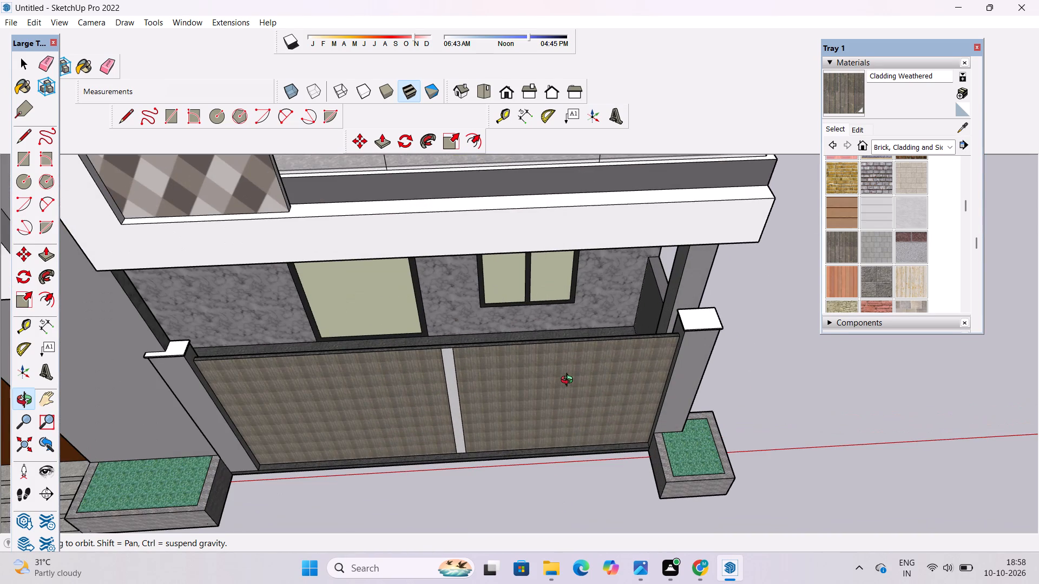
drag(582, 416, 582, 289)
scroll(582, 293, down, 7)
shift+drag(549, 398, 546, 360)
drag(546, 359, 546, 314)
Examine the whole house elevation with the finished gate, from the entrance up to the roof canopy.
shift+drag(546, 314, 564, 386)
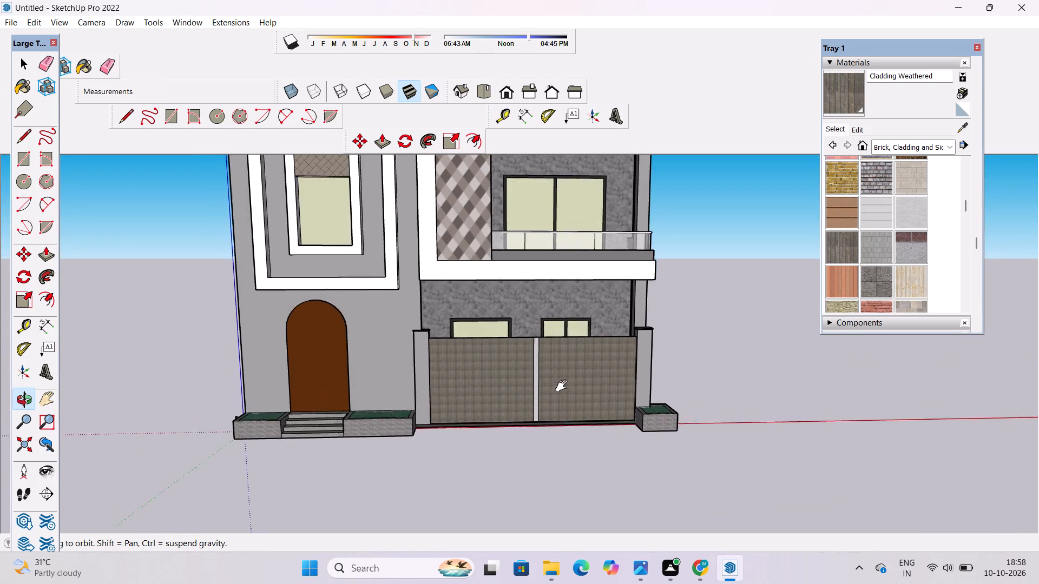
shift+drag(564, 386, 564, 402)
shift+drag(564, 403, 552, 368)
scroll(550, 362, down, 5)
shift+drag(549, 367, 548, 394)
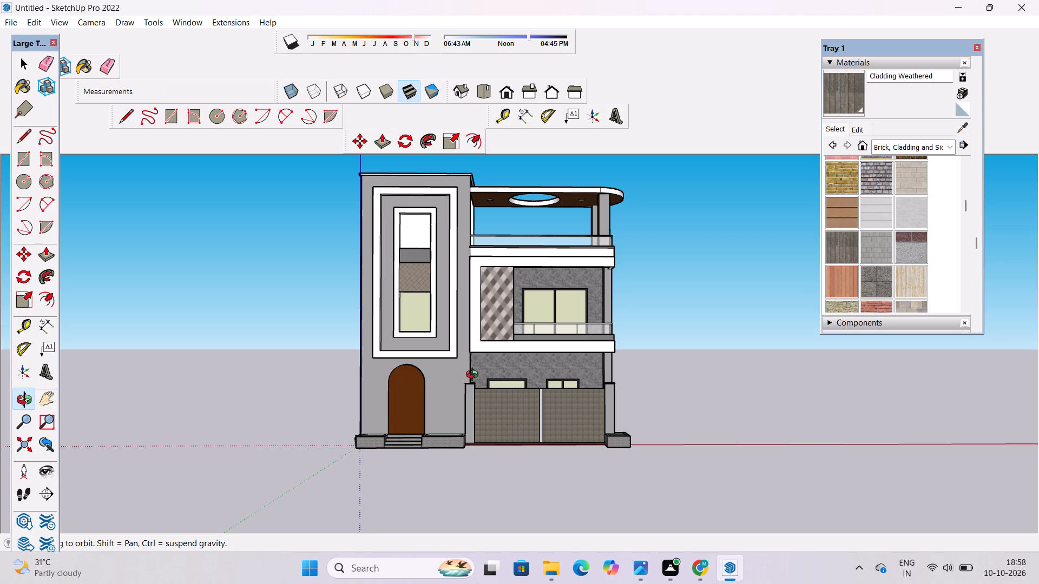
scroll(477, 373, down, 2)
shift+drag(483, 373, 497, 428)
scroll(486, 424, up, 2)
shift+drag(484, 421, 472, 391)
drag(471, 384, 479, 424)
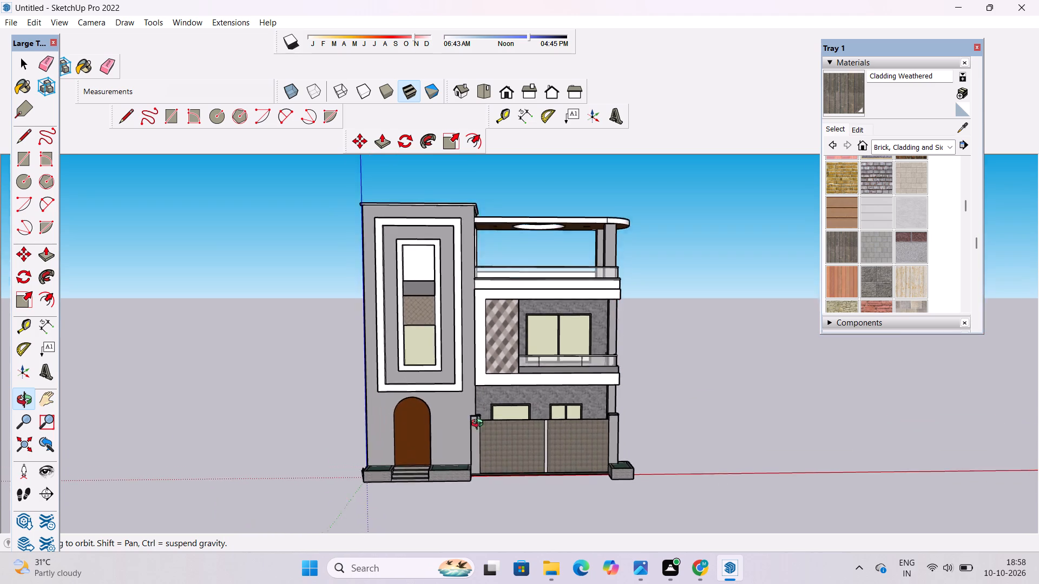
drag(479, 424, 481, 427)
scroll(505, 402, down, 5)
shift+drag(575, 392, 555, 445)
drag(554, 445, 540, 412)
scroll(519, 430, down, 3)
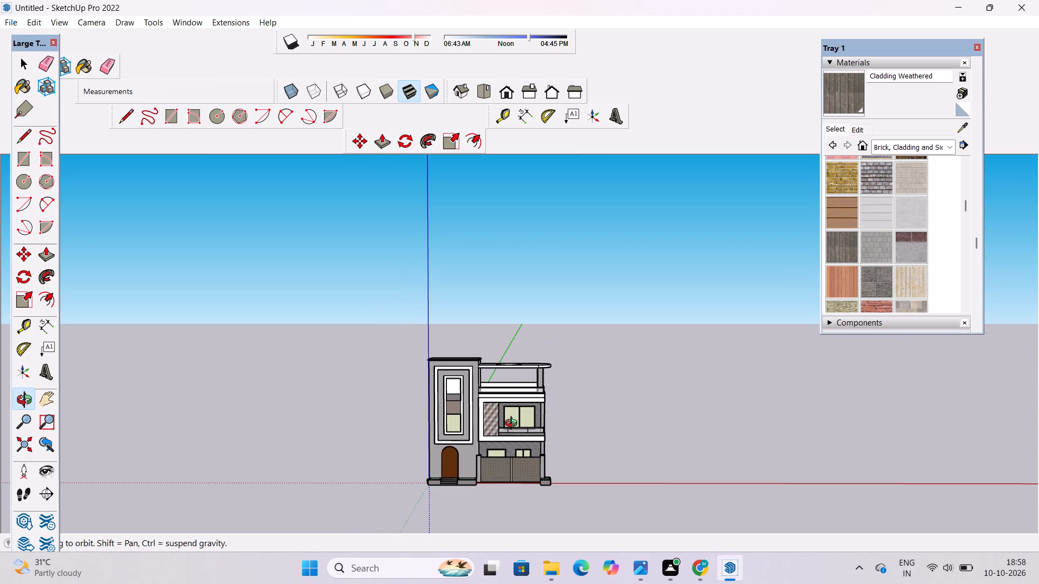
scroll(514, 422, down, 3)
scroll(537, 421, up, 11)
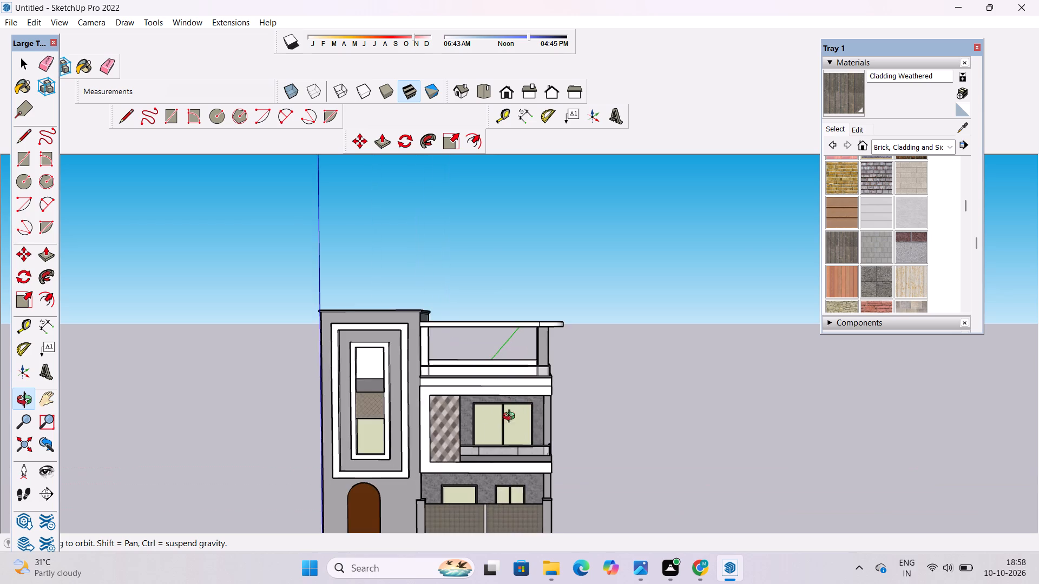
drag(486, 435, 512, 321)
shift+drag(481, 397, 491, 370)
drag(491, 370, 509, 397)
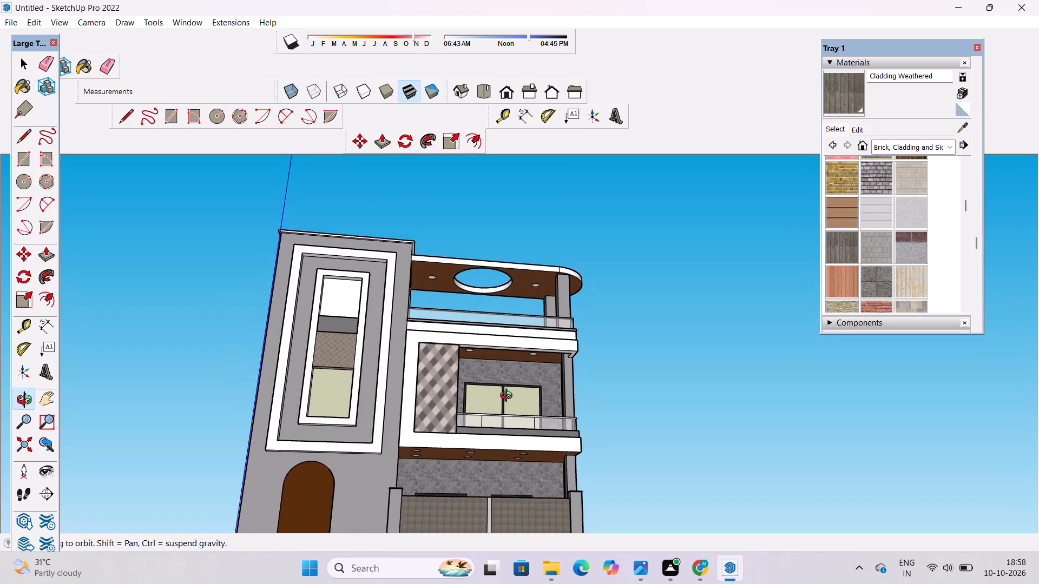
drag(509, 397, 509, 398)
shift+drag(515, 377, 478, 492)
scroll(492, 367, up, 6)
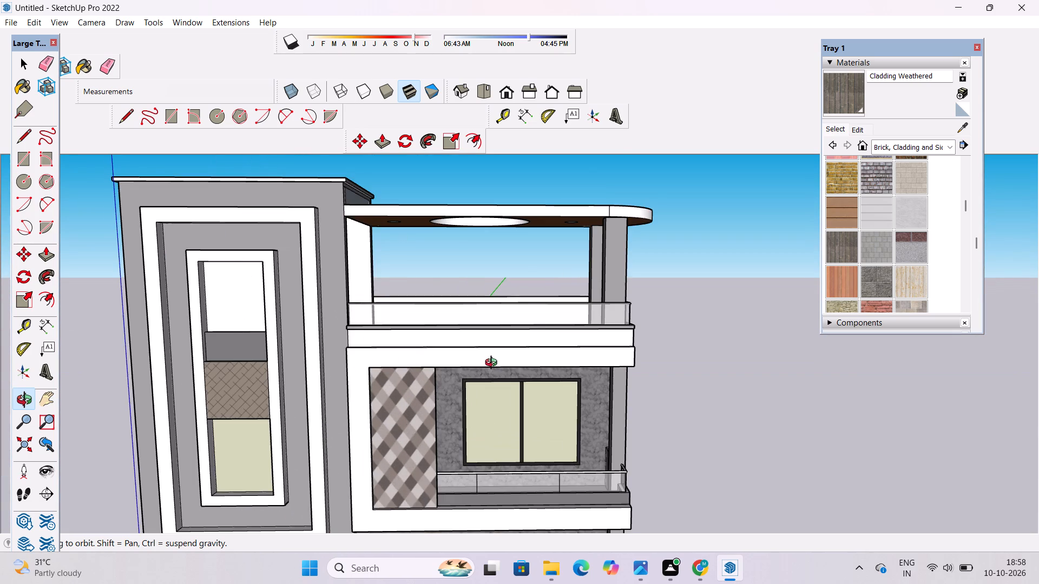
scroll(494, 364, down, 4)
drag(505, 360, 525, 320)
drag(558, 318, 714, 412)
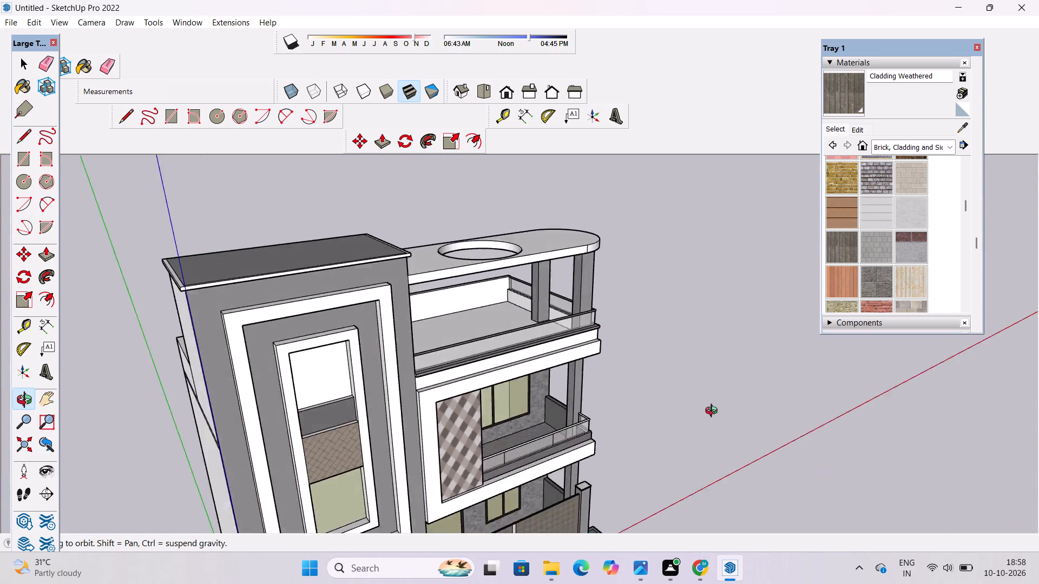
drag(714, 412, 672, 367)
scroll(624, 322, down, 6)
shift+drag(647, 404, 511, 390)
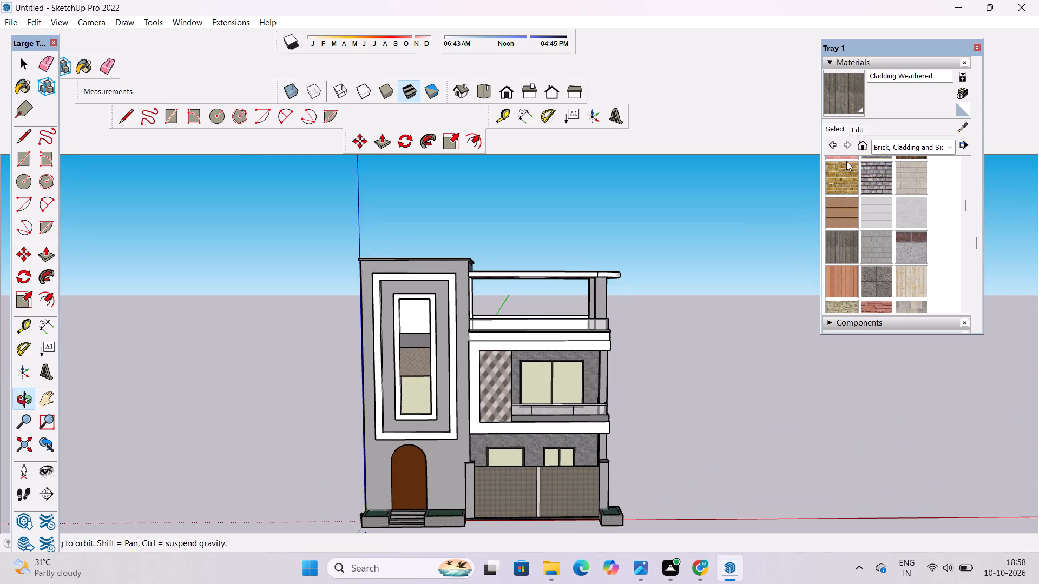
Paint the house's plain white side wall beside the porch and balcony with 0133_Gray from the Colors-Named materials.
click(906, 149)
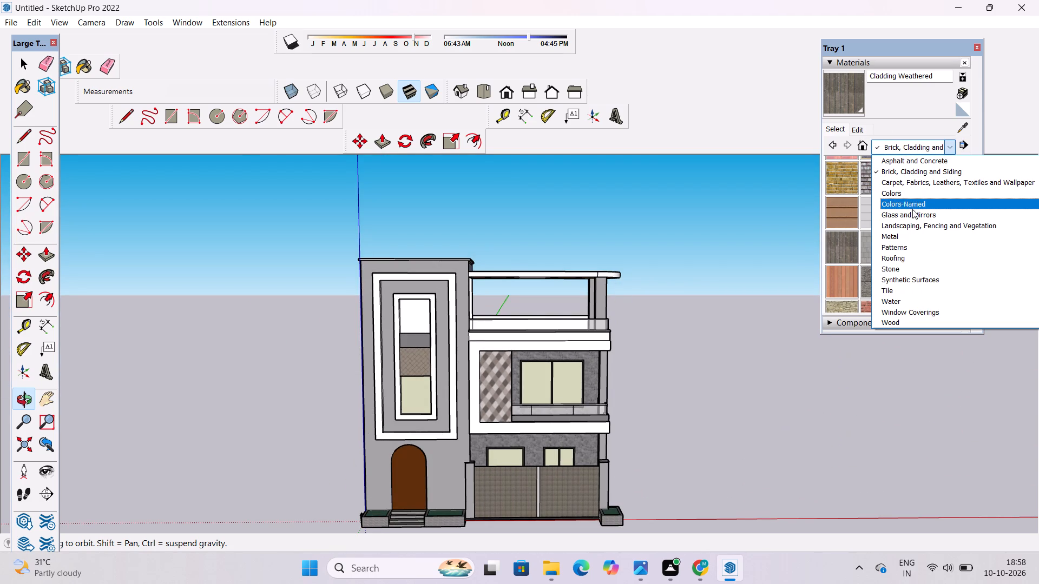
click(910, 201)
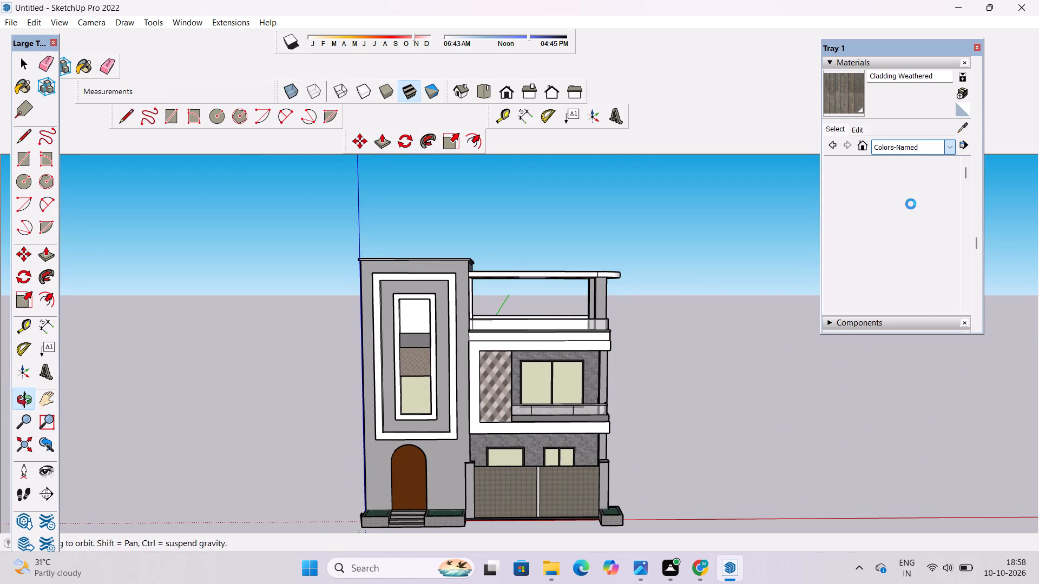
scroll(906, 212, down, 4)
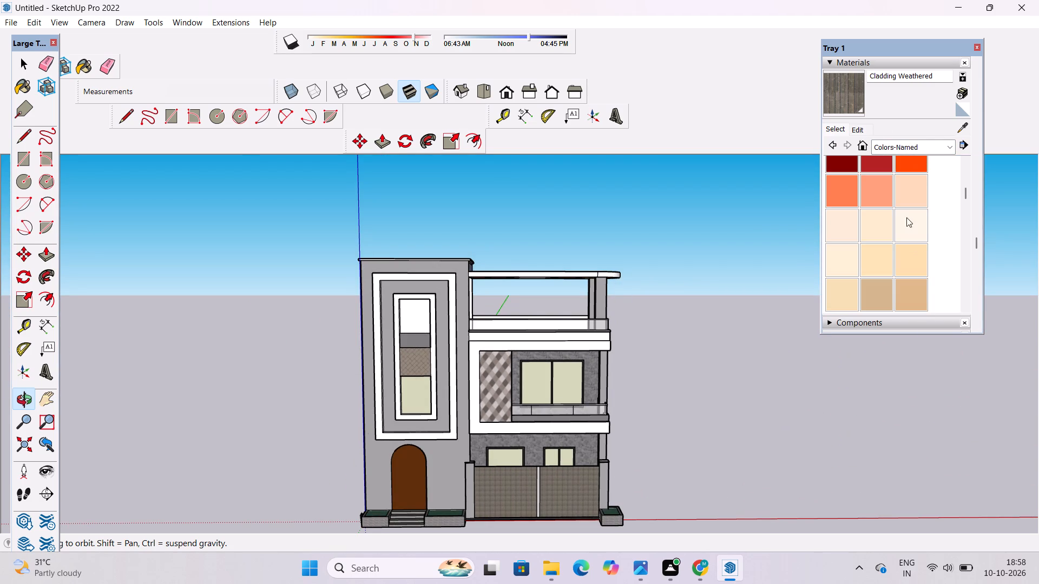
scroll(906, 217, down, 11)
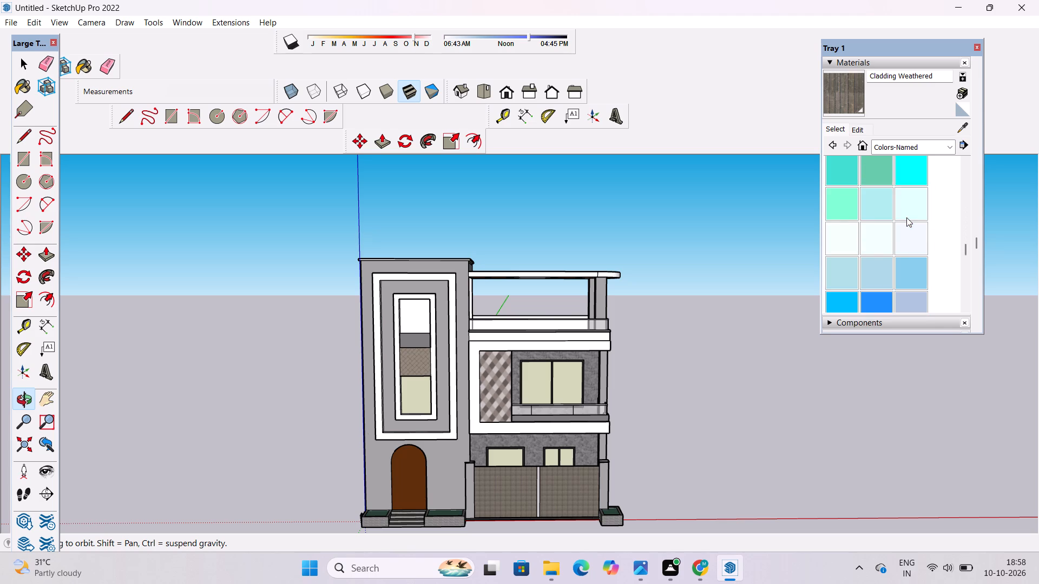
scroll(905, 217, down, 5)
scroll(905, 217, up, 1)
scroll(905, 217, down, 2)
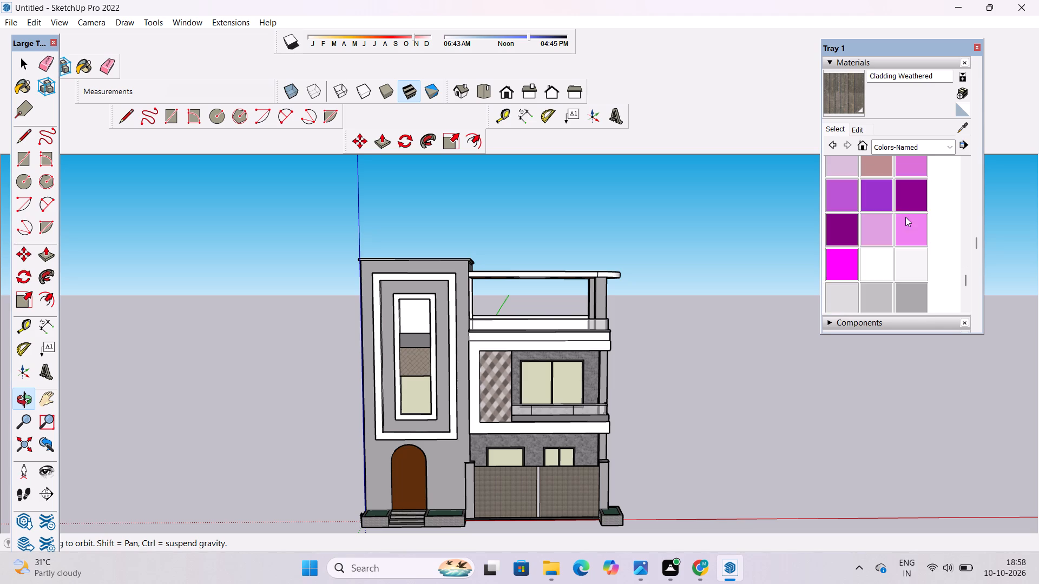
scroll(905, 217, down, 2)
scroll(905, 217, up, 2)
scroll(905, 217, down, 2)
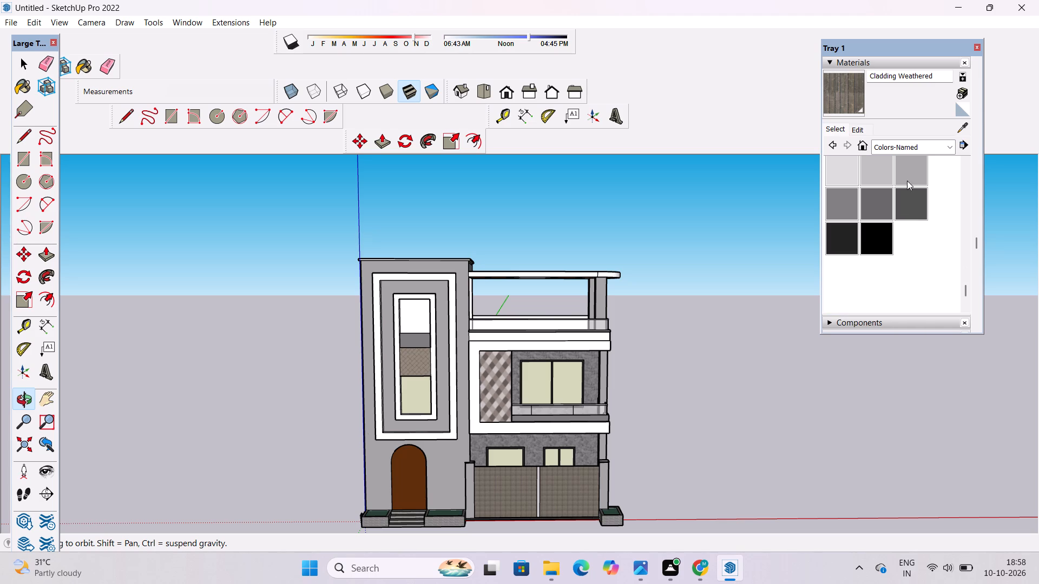
click(845, 210)
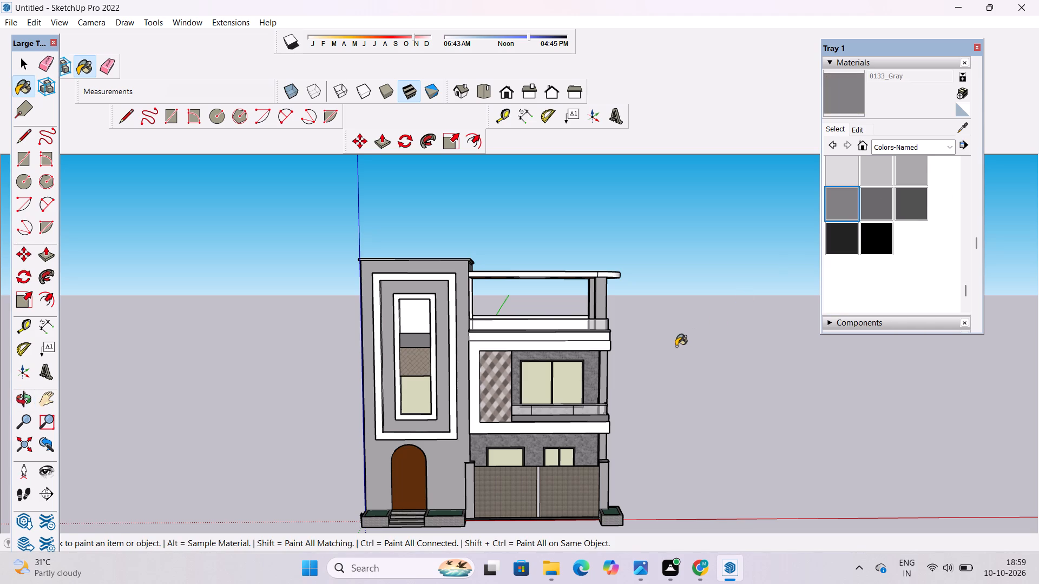
key(o)
drag(709, 375, 464, 405)
scroll(529, 278, down, 4)
scroll(586, 343, up, 3)
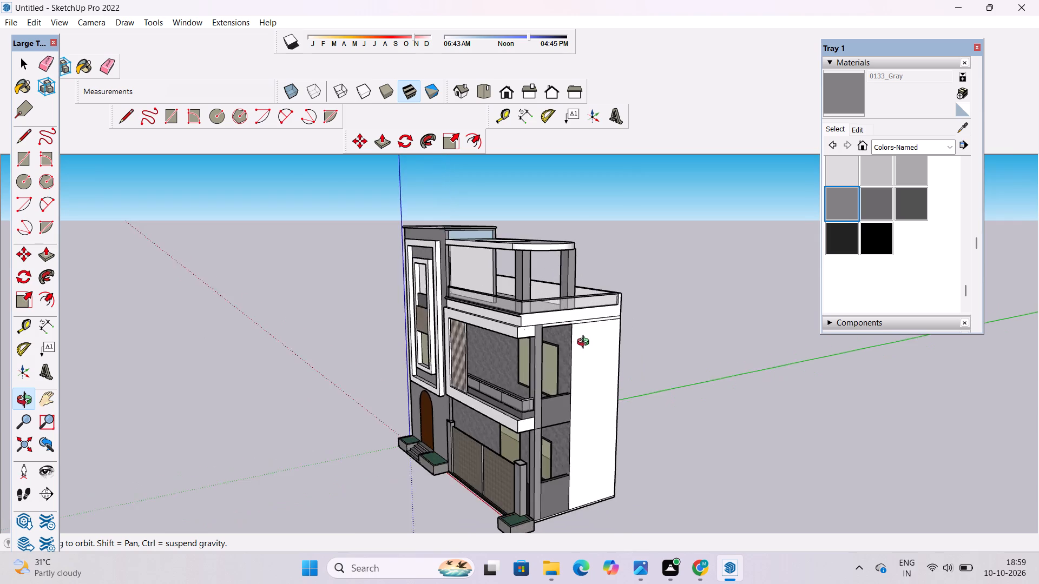
scroll(586, 343, up, 5)
click(842, 92)
click(611, 348)
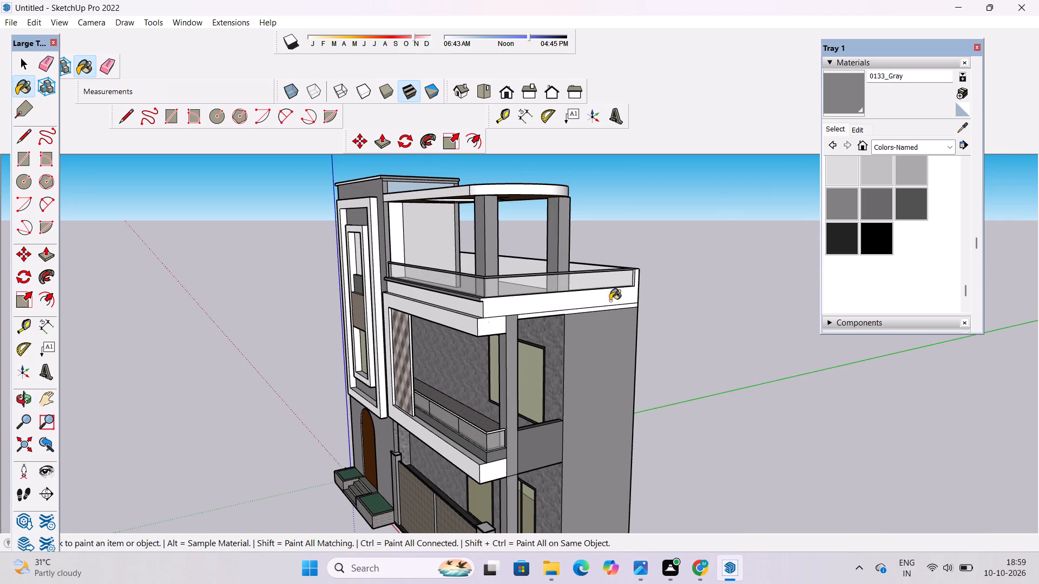
Paint the terrace parapet band and the thin strip beneath it, above the grey side wall, with 0133_Gray.
click(610, 300)
scroll(580, 324, up, 7)
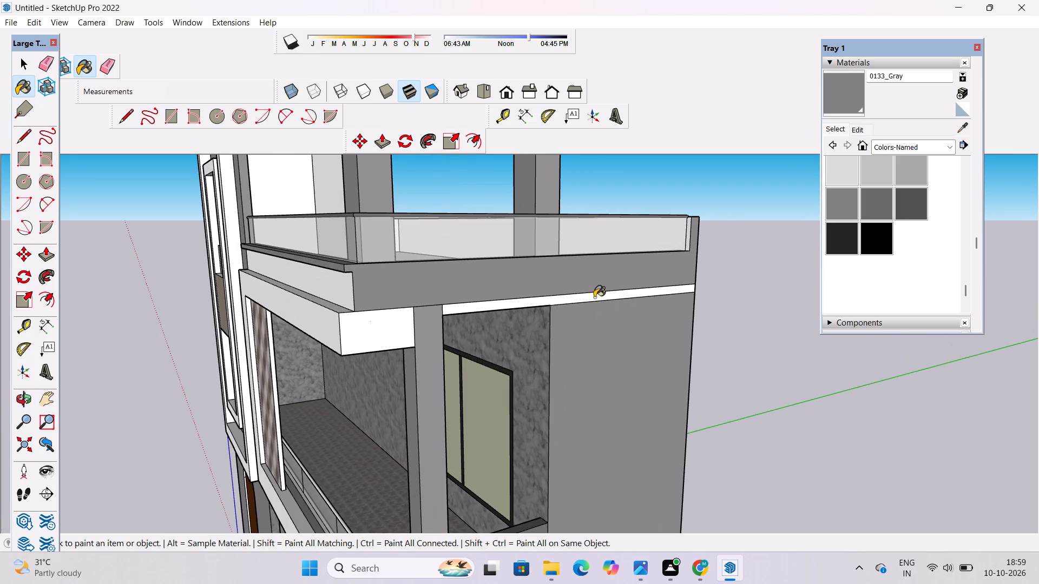
click(594, 297)
Erase the vertical edge dividing the upper part of the plain white side wall on the entrance tower's side.
key(o)
scroll(575, 297, down, 5)
drag(464, 308, 642, 307)
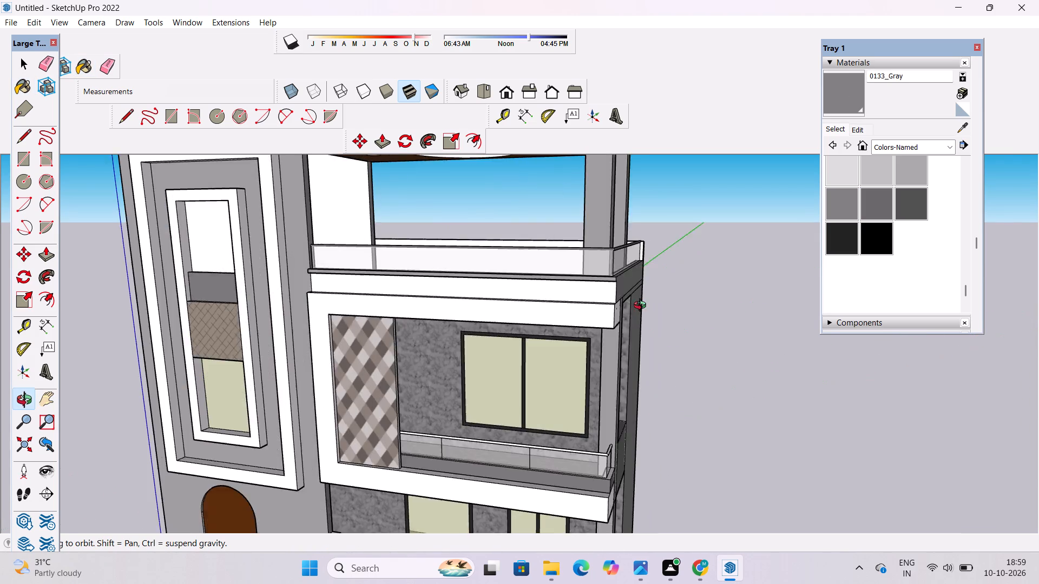
drag(642, 307, 644, 306)
scroll(649, 291, down, 8)
drag(488, 323, 644, 331)
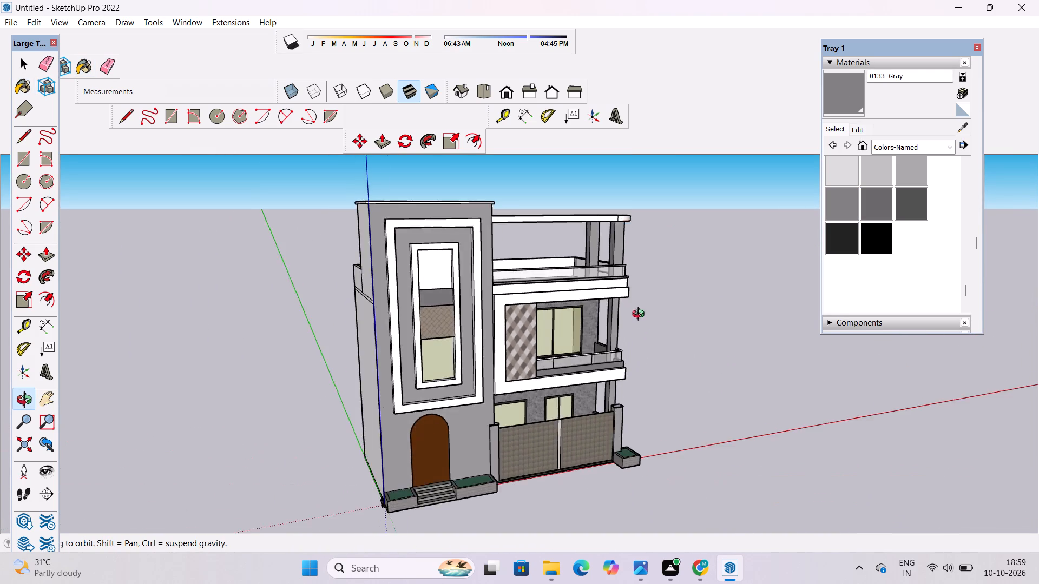
scroll(641, 315, down, 5)
drag(445, 369, 549, 371)
scroll(500, 353, up, 8)
scroll(448, 304, up, 1)
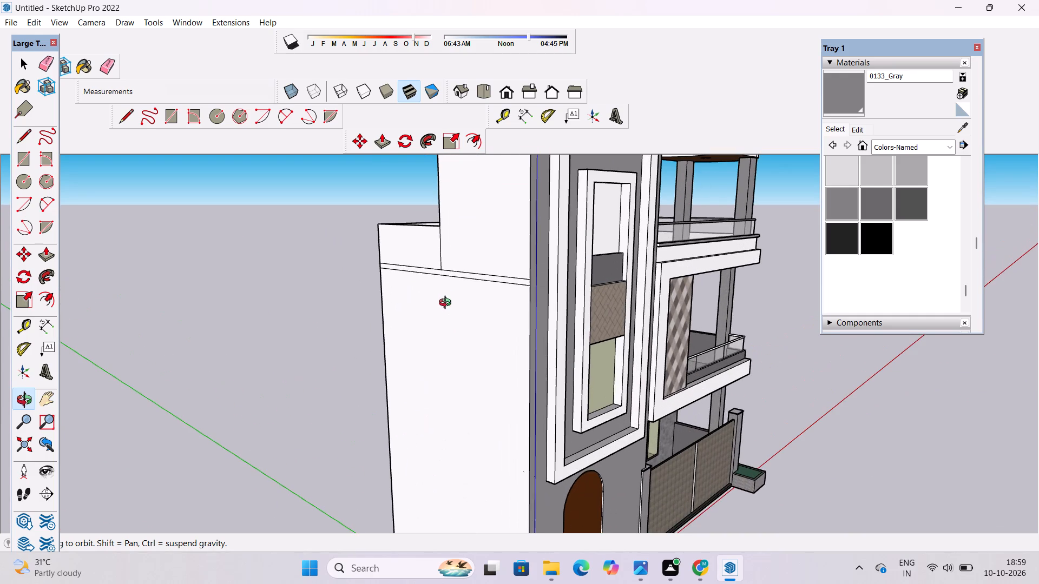
key(e)
click(439, 247)
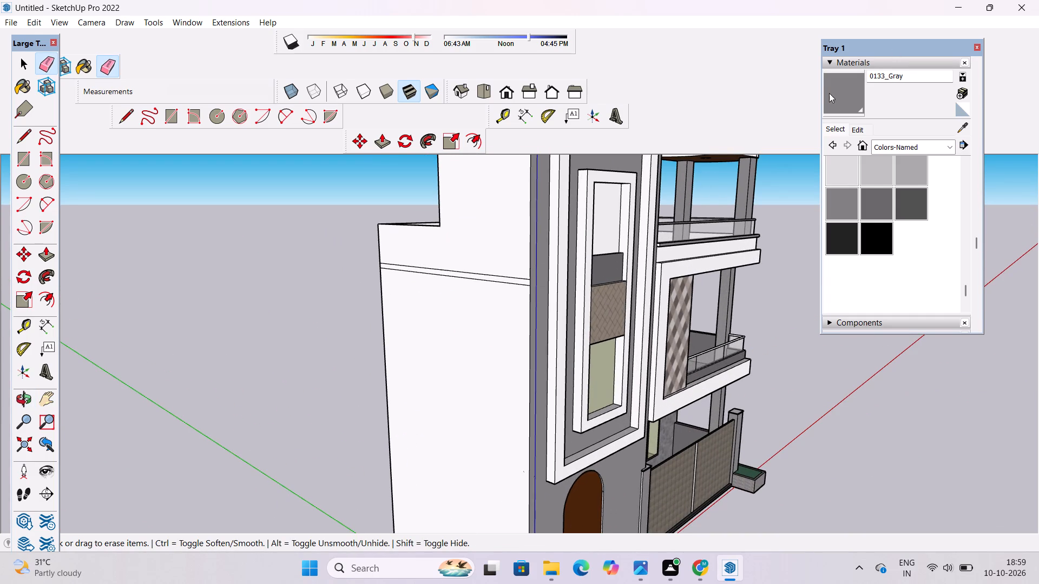
Paint the tower-side outer wall's upper and lower faces and the narrow band between them with 0133_Gray.
click(840, 90)
click(515, 236)
click(506, 323)
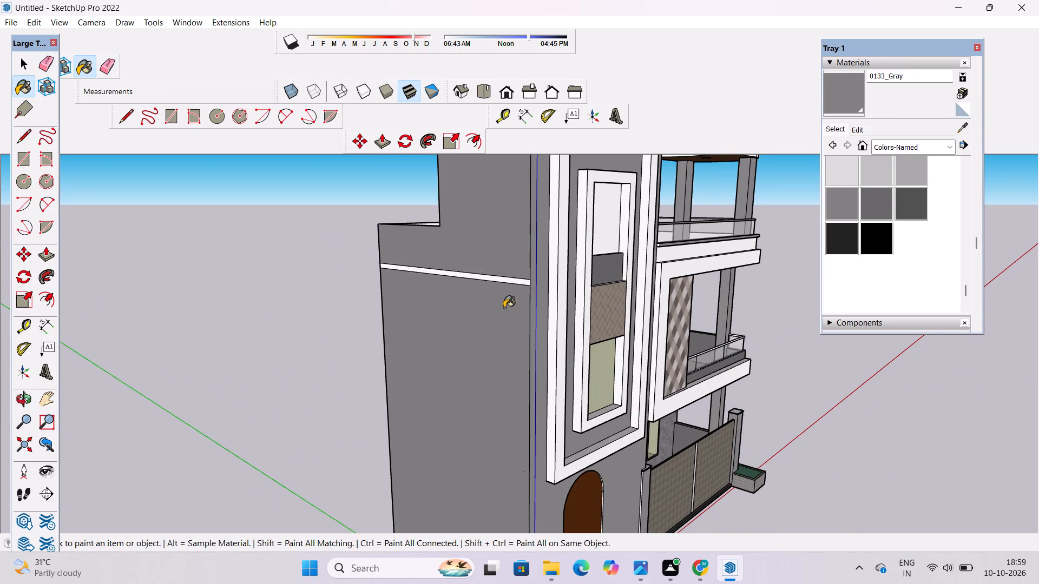
scroll(504, 302, up, 7)
click(532, 264)
scroll(524, 278, down, 8)
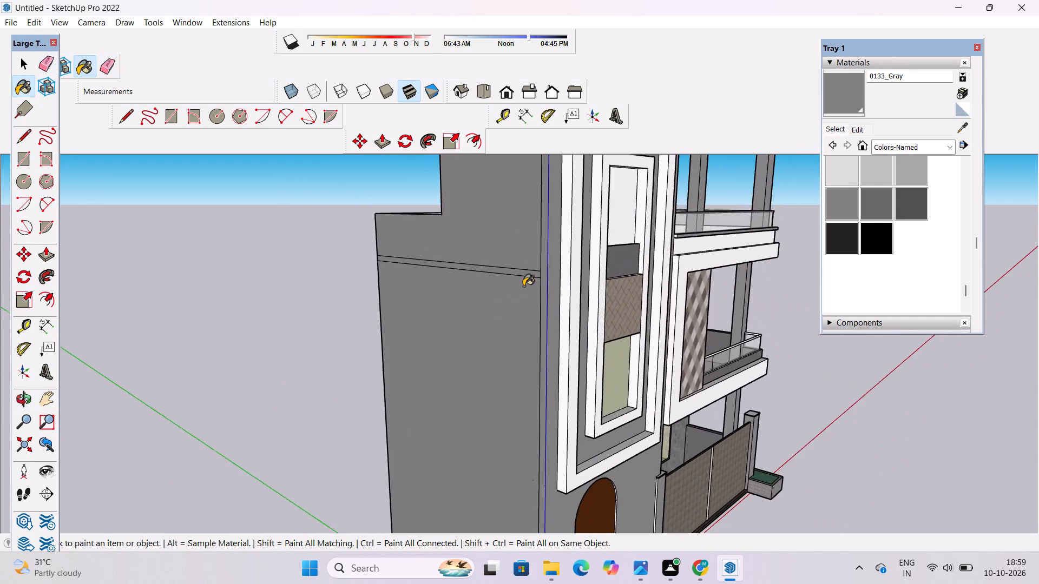
Paint the inner faces of the roof terrace's far-end and long side parapets with 0133_Gray.
scroll(523, 286, down, 1)
key(o)
scroll(555, 211, down, 5)
drag(734, 365, 257, 398)
scroll(290, 361, down, 6)
drag(436, 375, 337, 409)
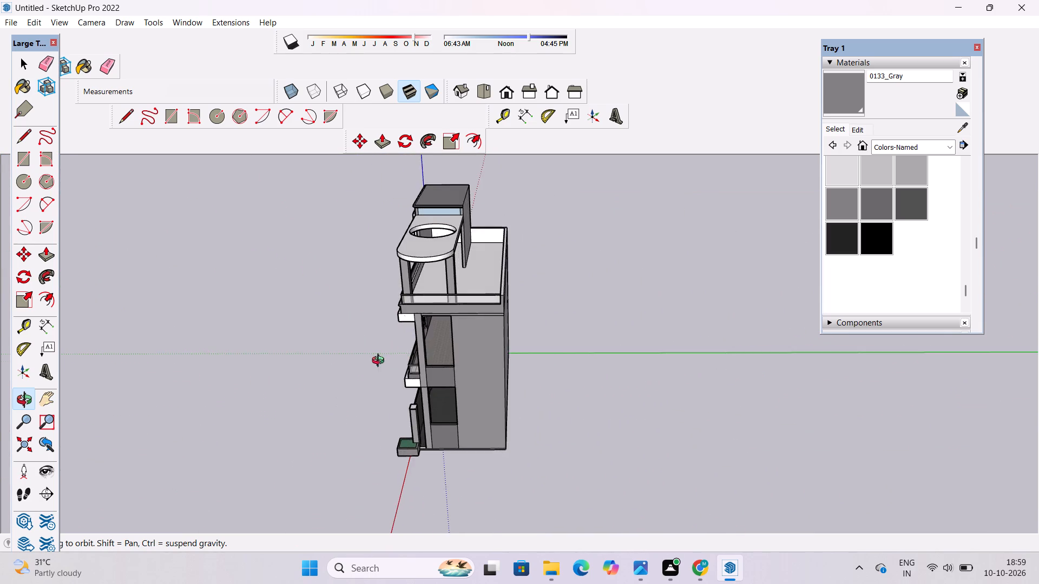
scroll(444, 281, up, 8)
drag(510, 243, 515, 250)
scroll(515, 251, up, 1)
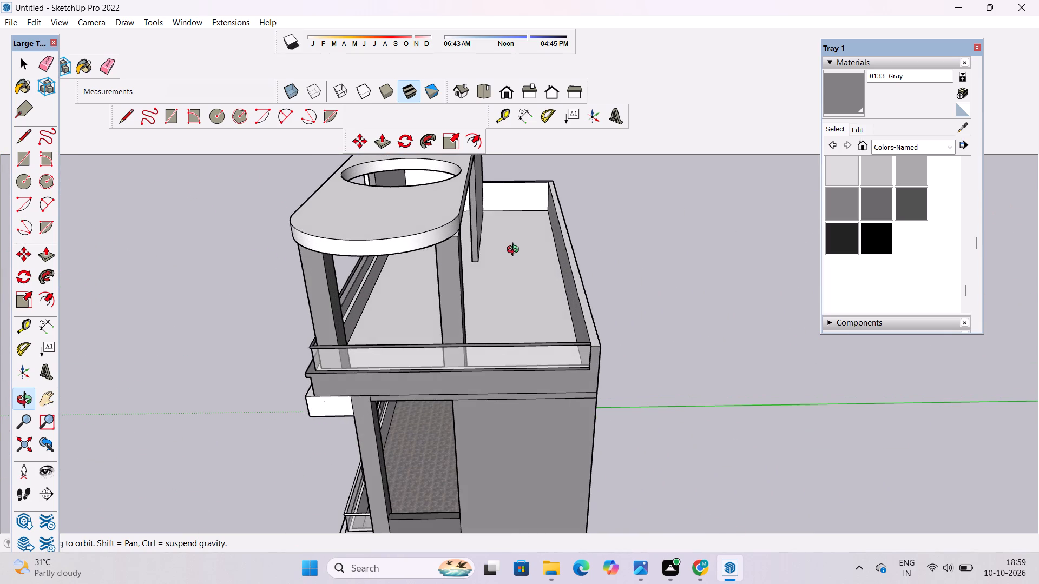
scroll(524, 248, up, 4)
scroll(481, 283, down, 5)
drag(504, 320, 507, 298)
shift+drag(503, 276, 506, 308)
click(850, 91)
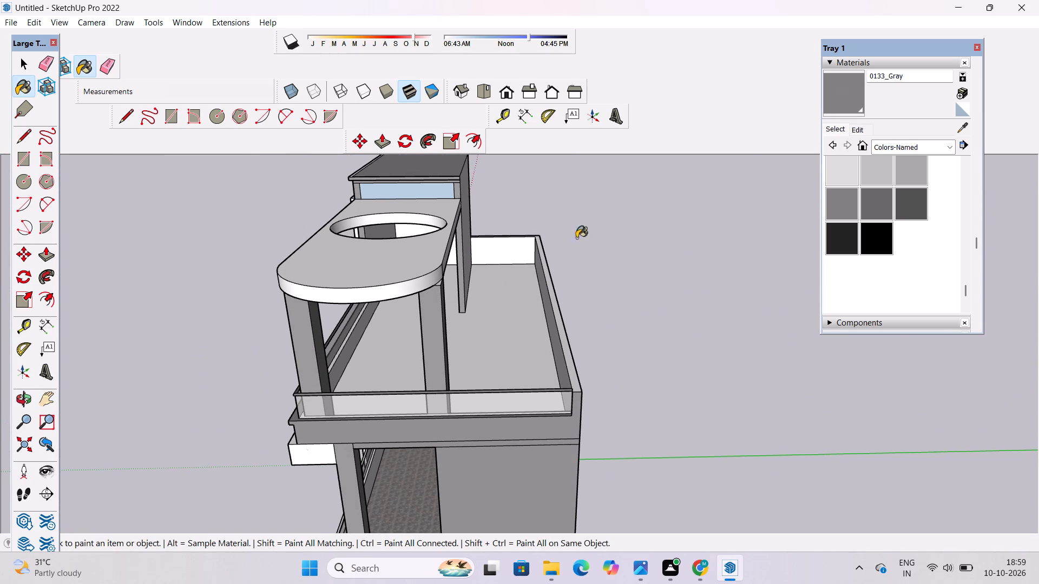
scroll(541, 246, up, 7)
click(511, 249)
click(560, 280)
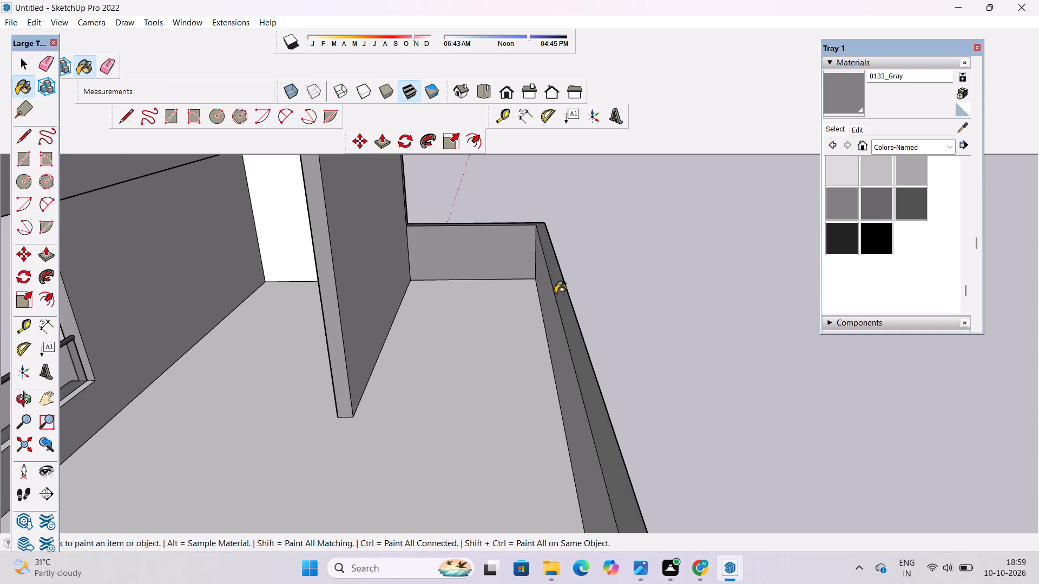
click(555, 297)
scroll(543, 220, down, 5)
scroll(547, 298, up, 5)
click(550, 276)
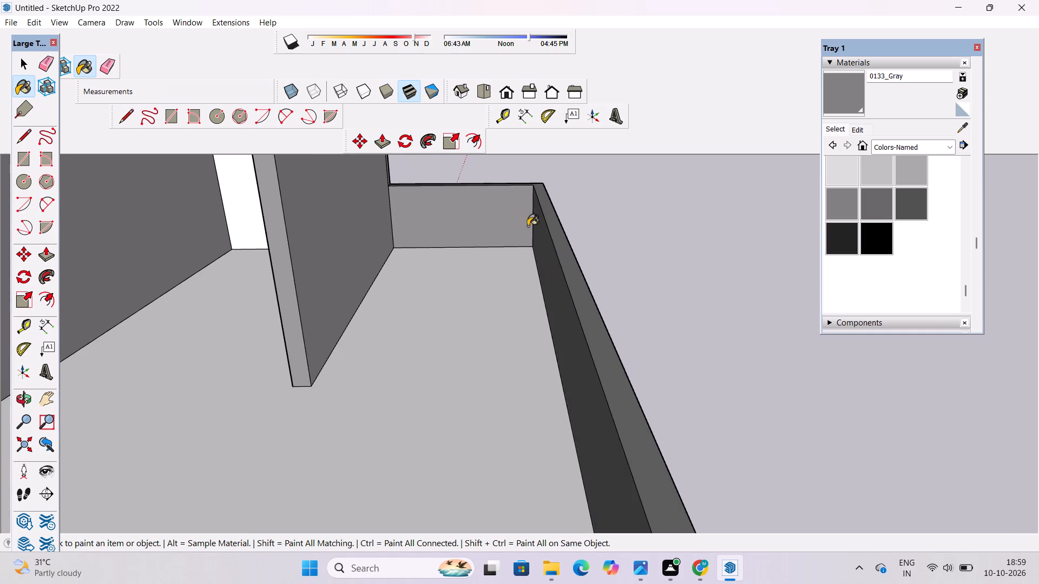
Paint the remaining walls enclosing the roof terrace and the faces of its projecting partition wall with 0133_Gray.
scroll(523, 208, down, 7)
scroll(400, 239, up, 9)
click(425, 176)
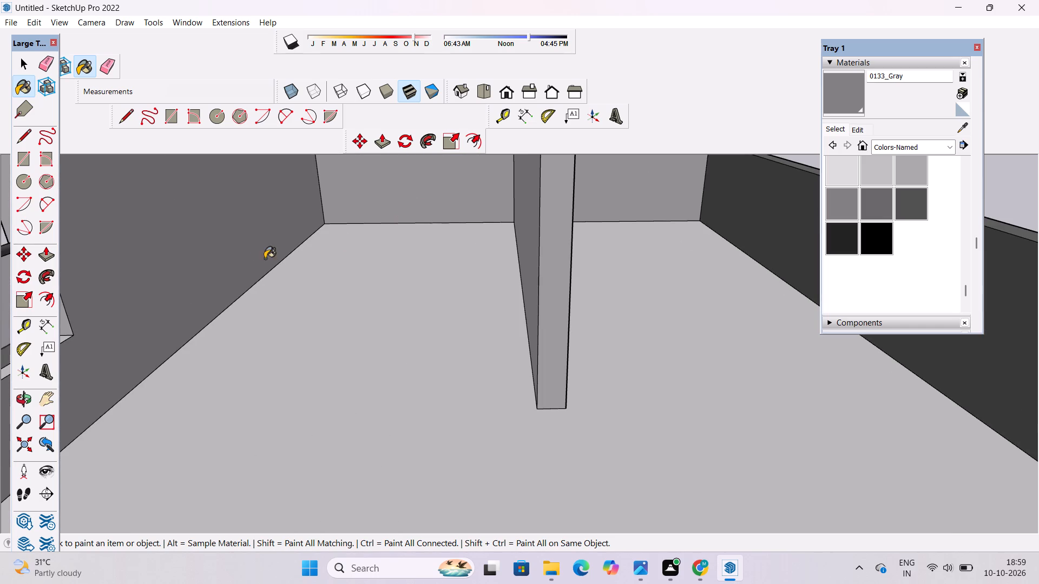
click(250, 256)
click(528, 244)
click(556, 257)
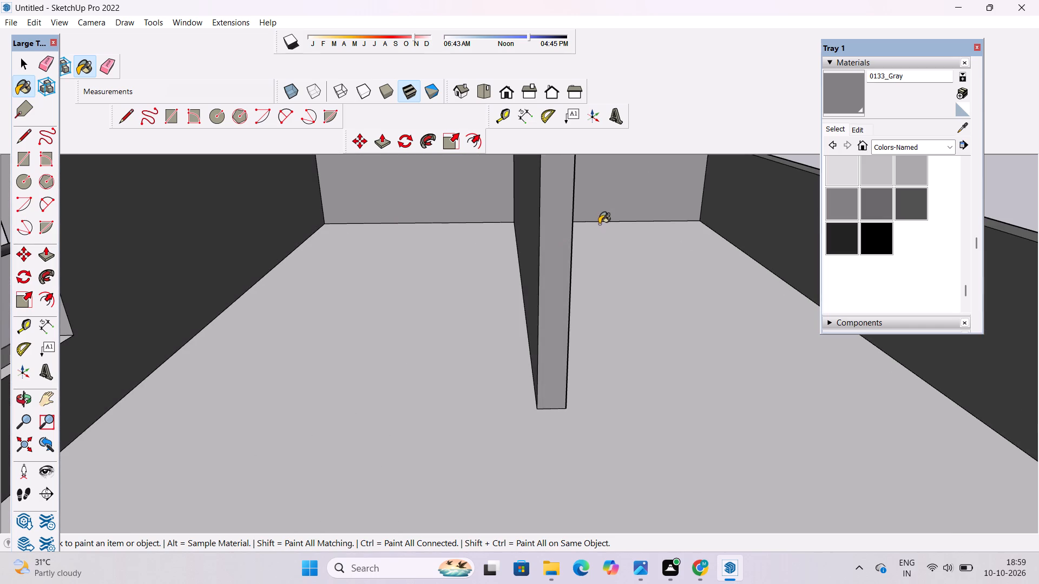
scroll(599, 224, up, 5)
click(405, 276)
scroll(633, 229, down, 15)
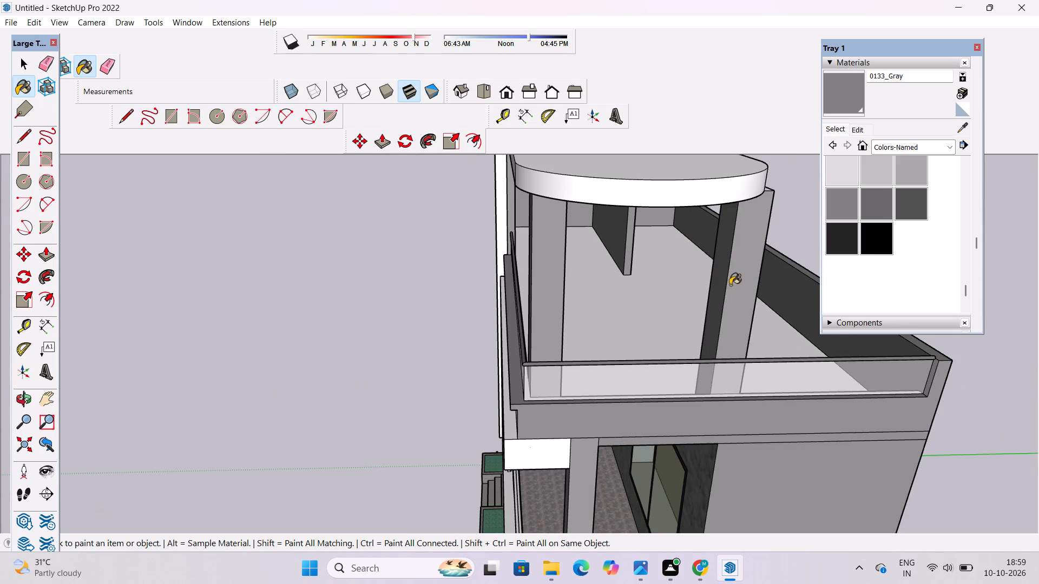
Paint the inner face and top ledge of the low parapet beneath the terrace's side glass railing with 0133_Gray.
key(o)
drag(468, 397, 942, 400)
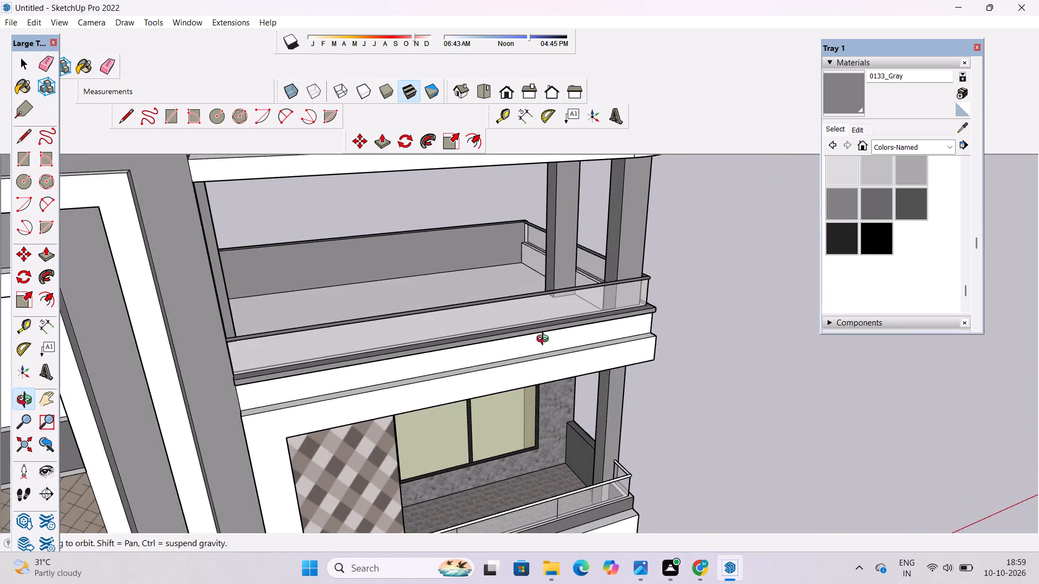
scroll(525, 324, up, 4)
click(843, 94)
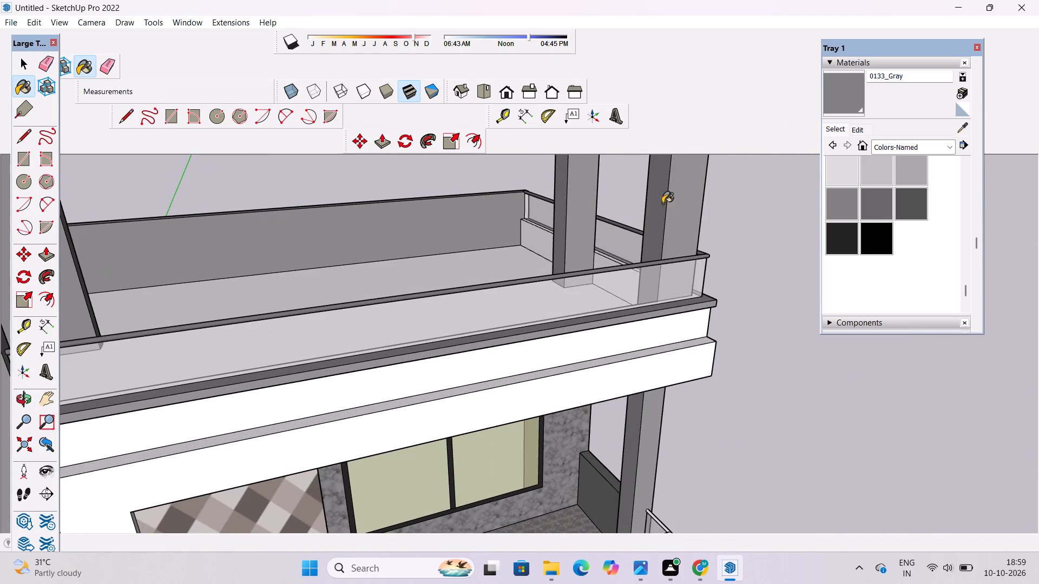
scroll(595, 252, up, 5)
click(627, 295)
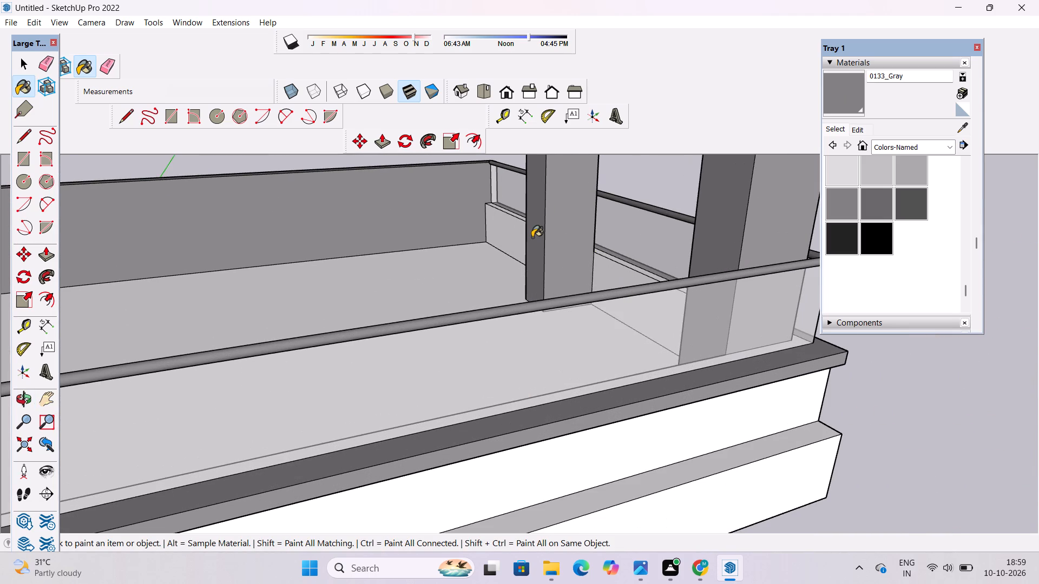
scroll(532, 237, up, 4)
click(499, 237)
scroll(660, 288, up, 3)
click(660, 288)
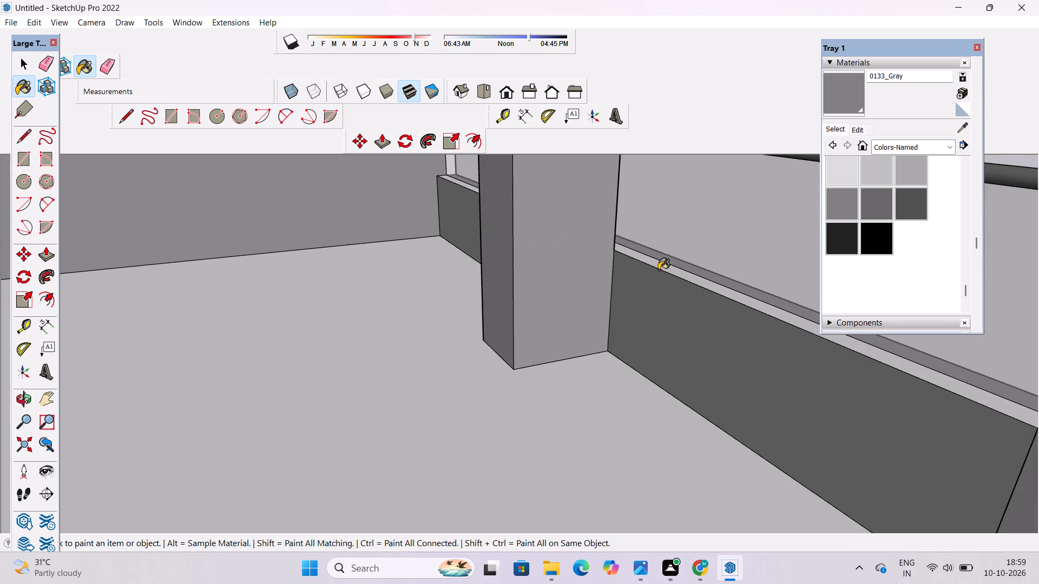
scroll(659, 270, up, 8)
click(659, 262)
scroll(679, 295, down, 9)
scroll(428, 204, up, 3)
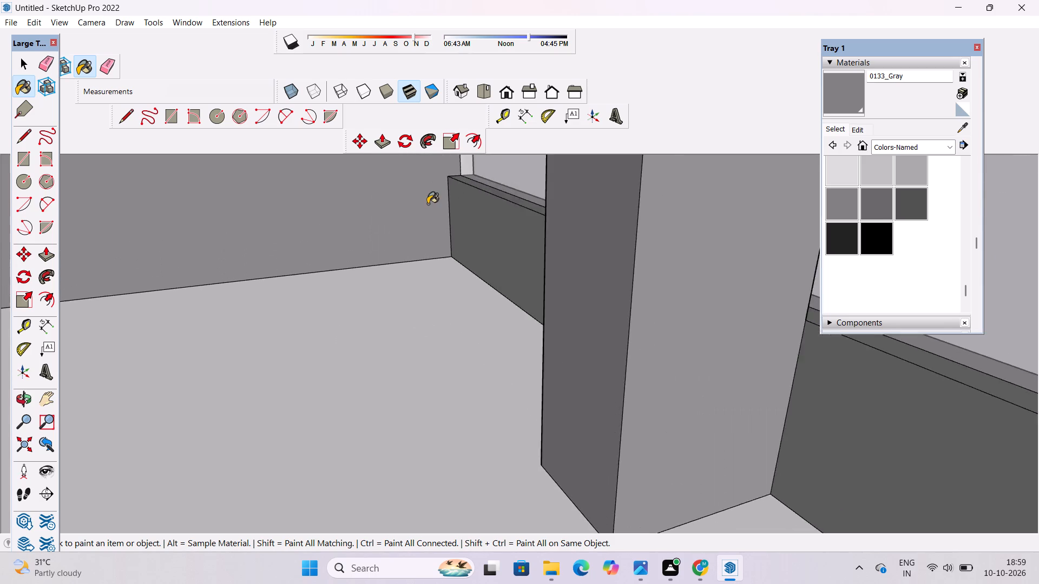
scroll(413, 240, down, 14)
Examine the painted house from the balcony side, the front and above to check the grey walls and facade.
key(o)
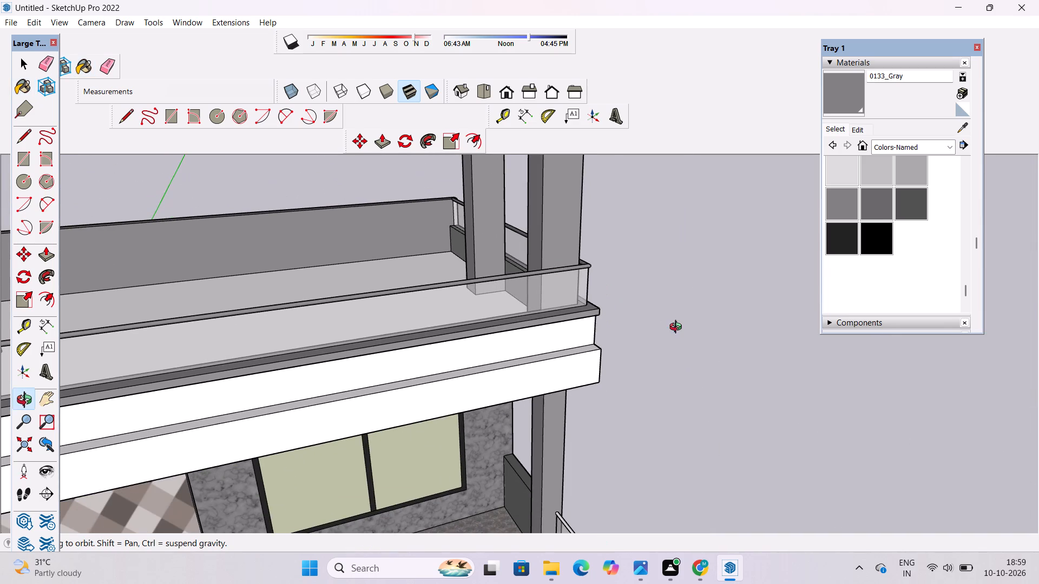
drag(680, 331, 43, 432)
drag(545, 322, 549, 187)
drag(361, 314, 617, 329)
scroll(486, 282, down, 1)
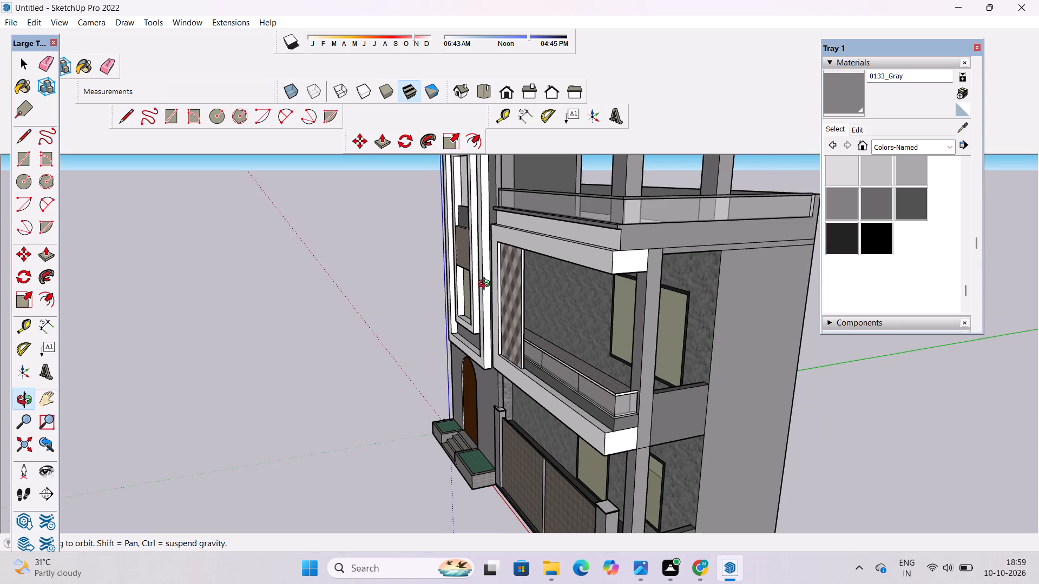
shift+drag(484, 288, 389, 294)
drag(396, 295, 491, 304)
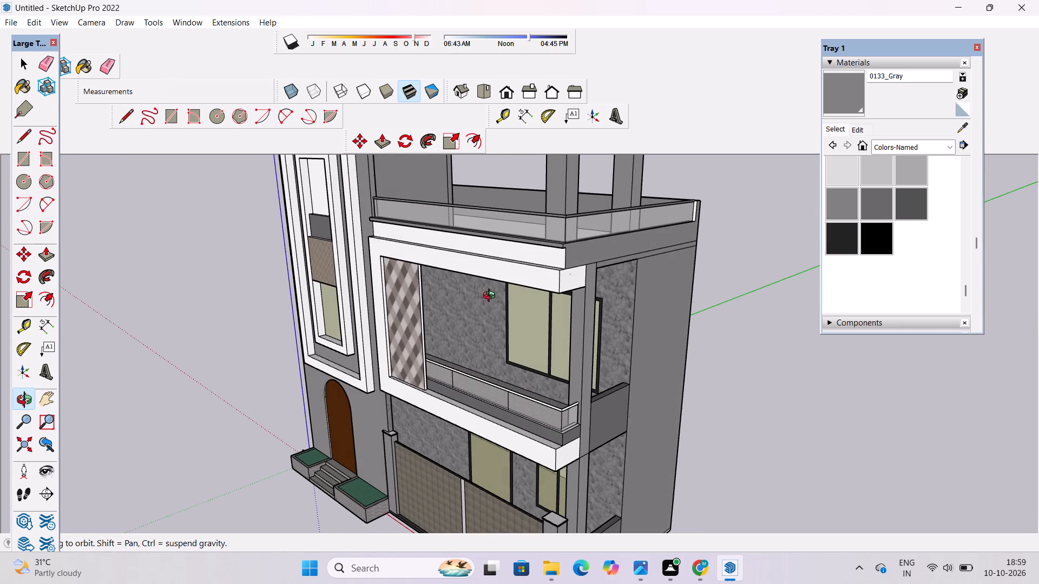
shift+drag(485, 307, 466, 281)
drag(467, 280, 608, 277)
scroll(585, 280, down, 6)
shift+drag(538, 374, 552, 301)
drag(554, 321, 562, 268)
scroll(563, 263, down, 5)
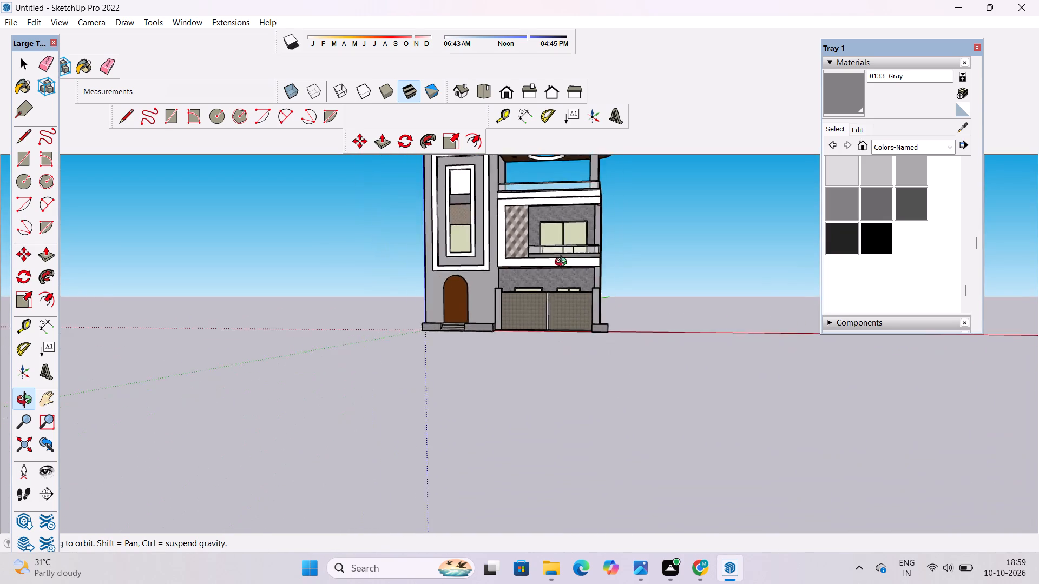
shift+drag(563, 261, 447, 390)
drag(438, 386, 489, 390)
drag(443, 409, 529, 354)
scroll(500, 302, up, 9)
shift+drag(515, 306, 496, 314)
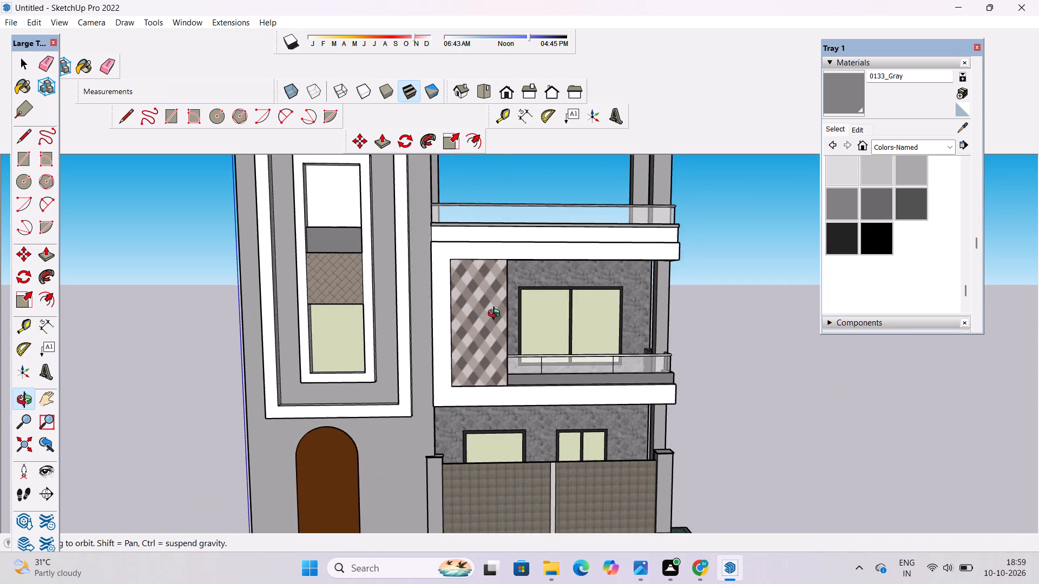
scroll(496, 315, down, 3)
shift+drag(496, 315, 506, 339)
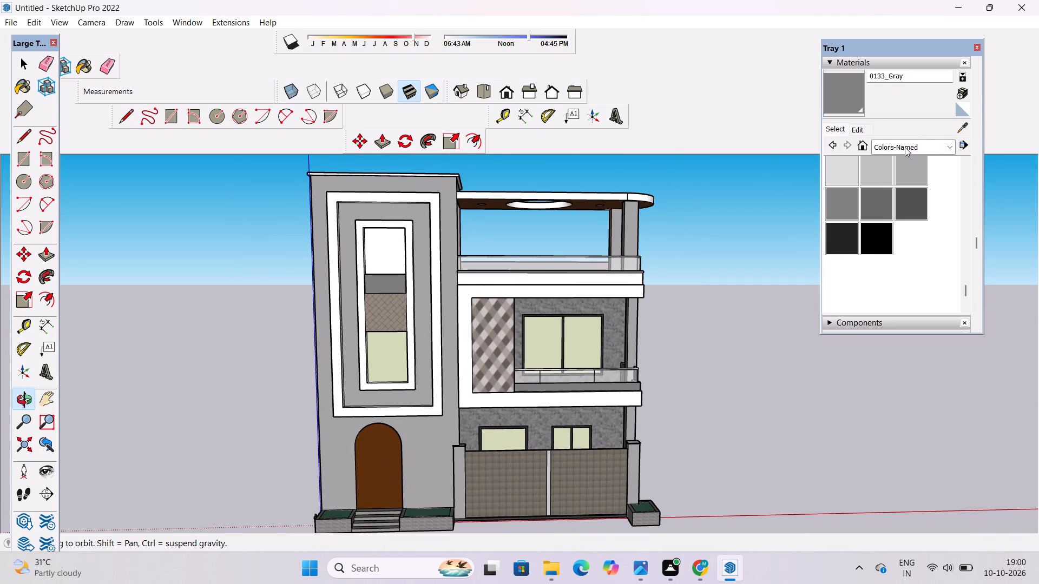
Paint the white top panel in the tower's framed recess with Translucent Resin Crush from the Glass and Mirrors materials.
click(905, 147)
click(911, 212)
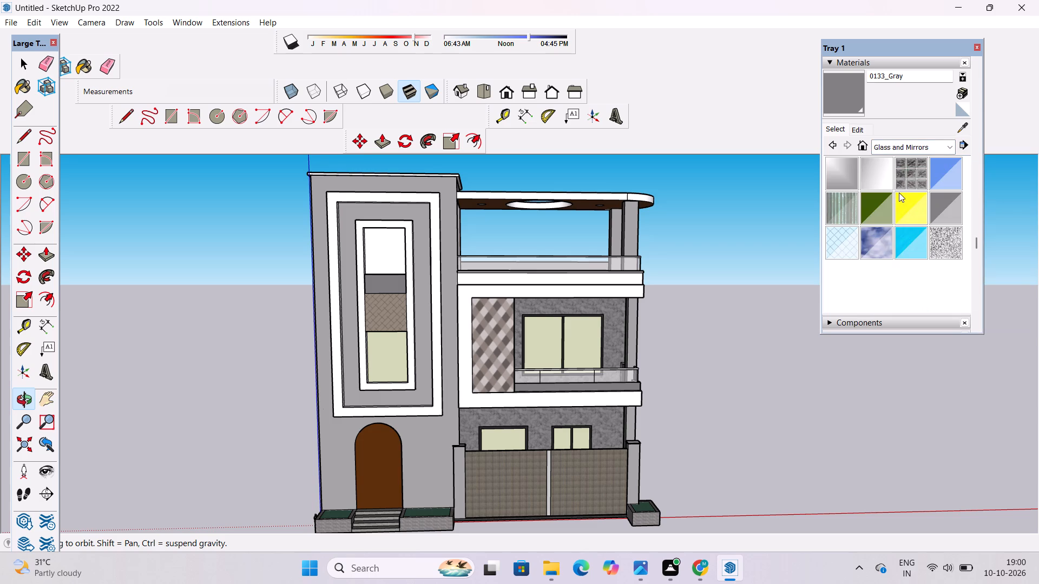
click(945, 211)
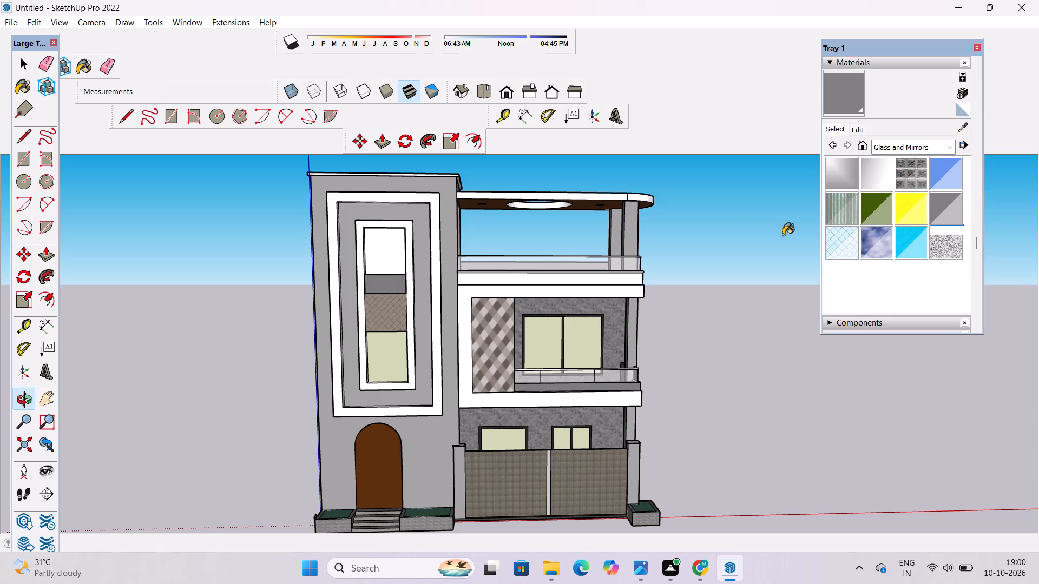
click(934, 239)
scroll(393, 257, up, 5)
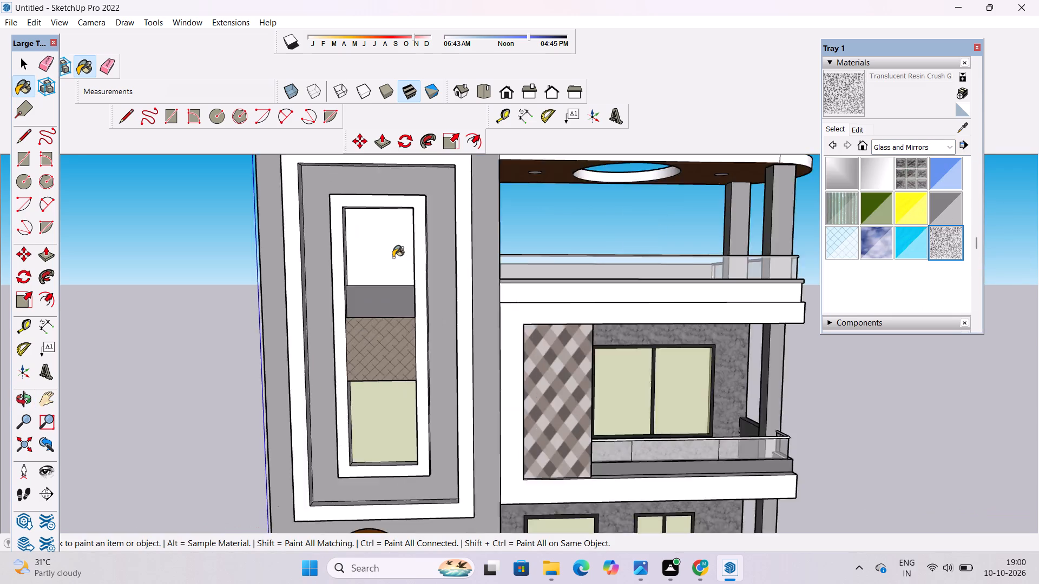
scroll(393, 257, up, 4)
click(393, 257)
scroll(398, 254, down, 5)
Set the Translucent Resin Crush texture size to 10'.
click(855, 130)
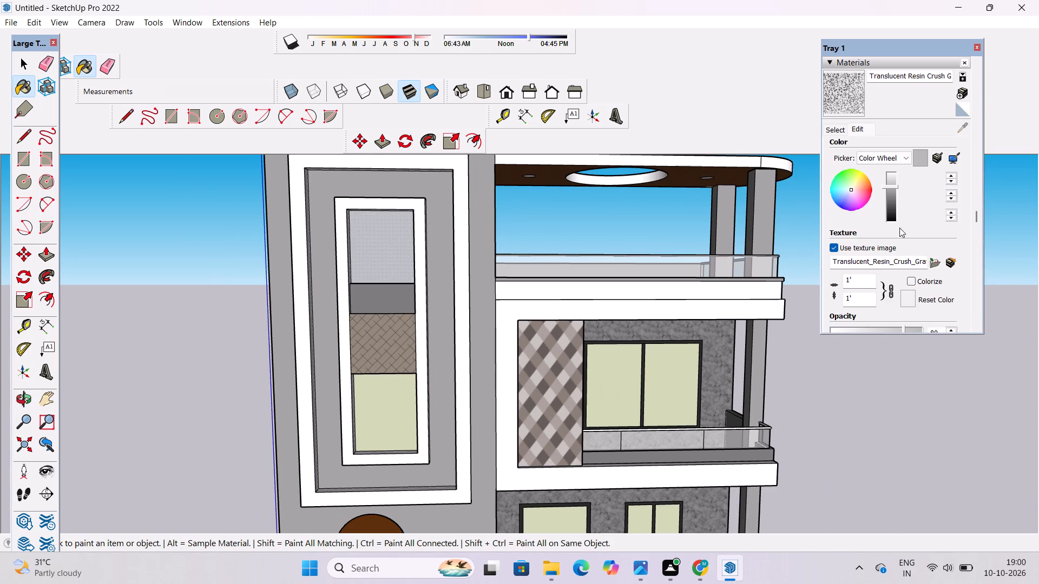
click(865, 292)
click(857, 297)
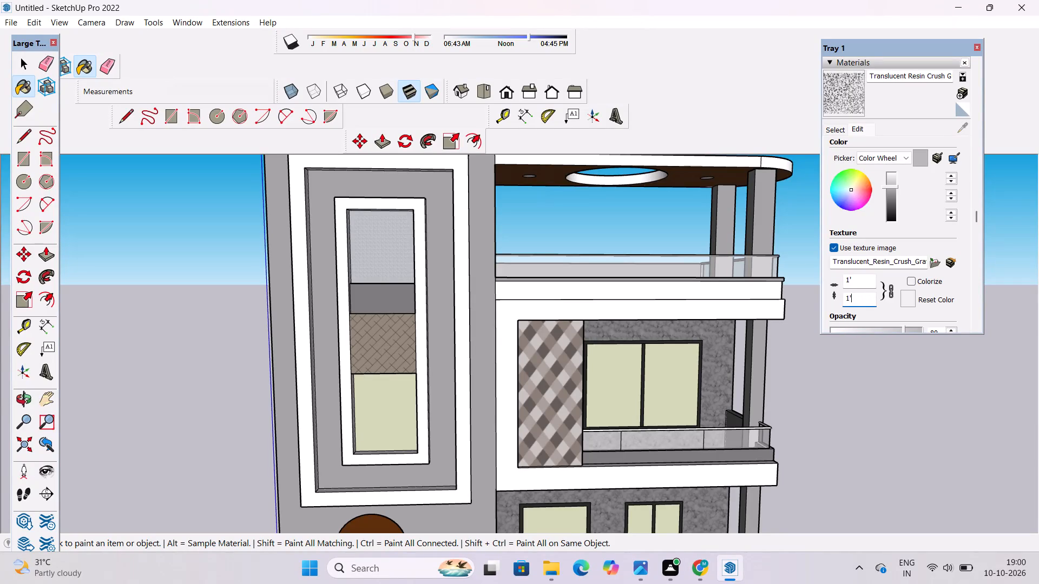
key(BackSpace)
text(0')
key(Return)
Examine the tower's speckled top panel and the panels below it from the front and from a low angle.
scroll(707, 307, down, 5)
scroll(556, 332, down, 3)
scroll(514, 353, up, 6)
scroll(374, 361, up, 1)
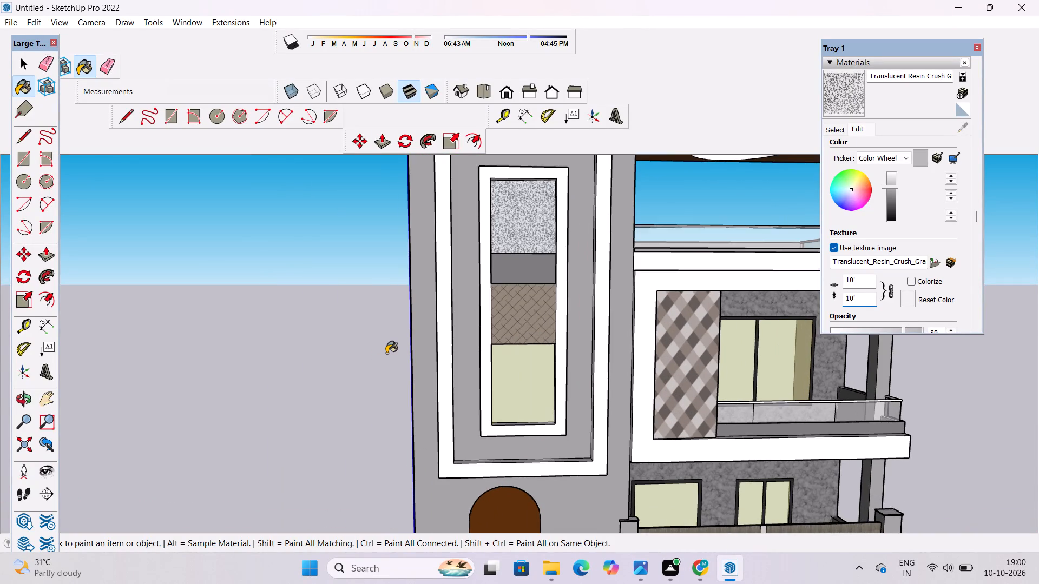
scroll(379, 357, down, 2)
key(space)
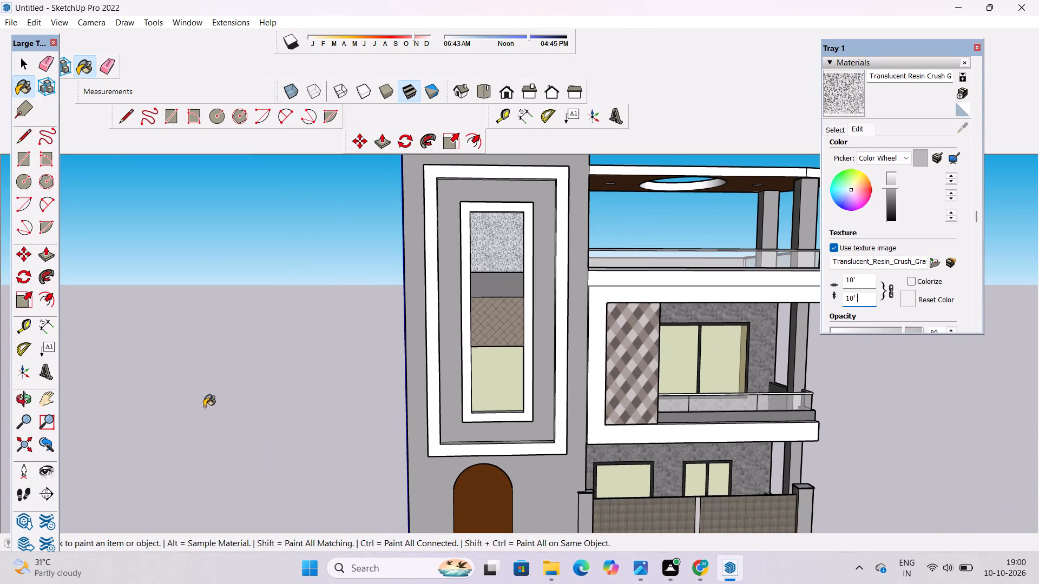
click(24, 404)
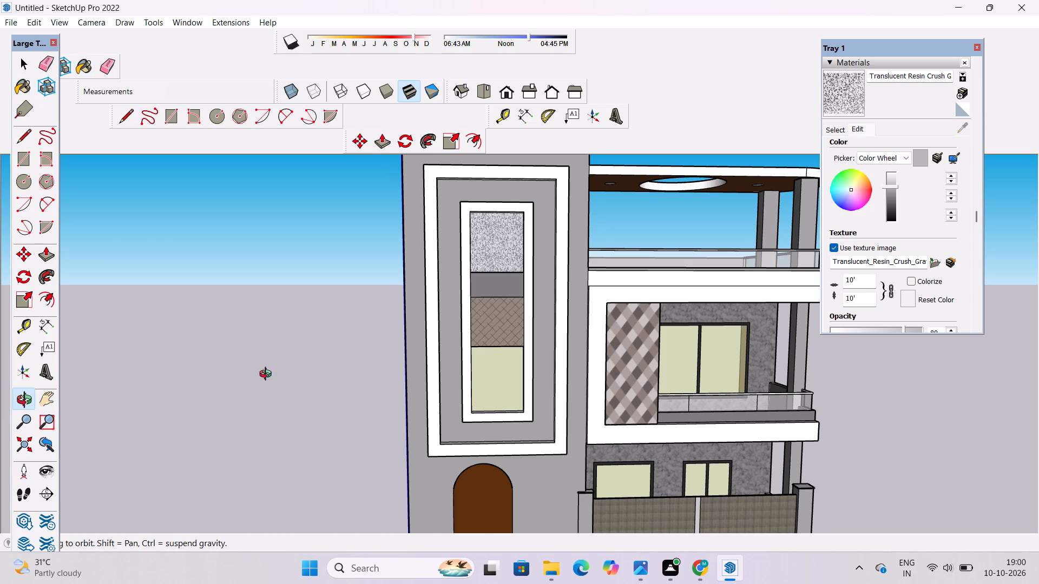
scroll(292, 383, up, 4)
shift+drag(510, 429, 310, 457)
drag(375, 443, 337, 355)
scroll(362, 235, up, 4)
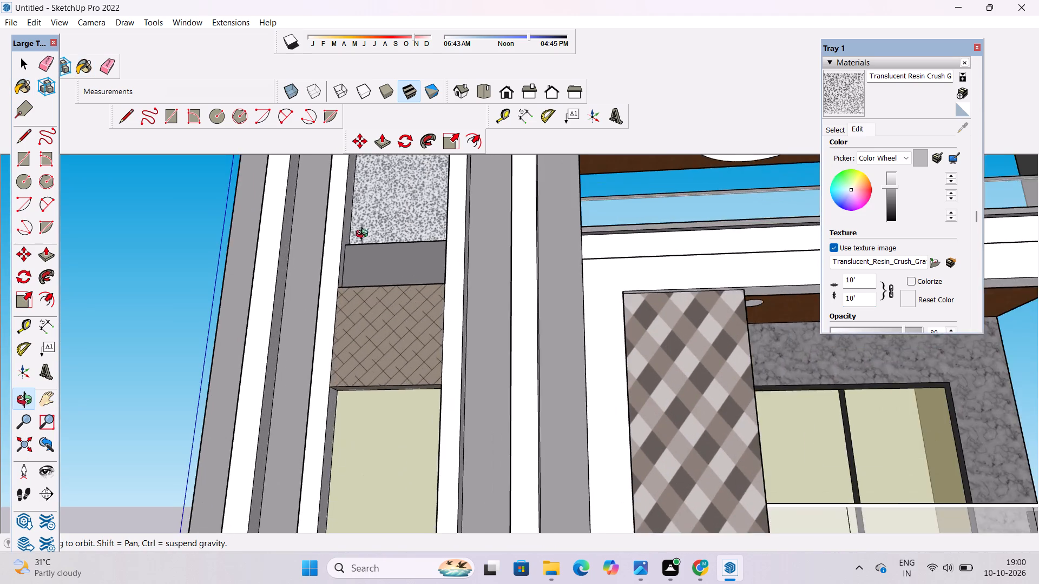
Examine the tower's framed recess and its unpainted inner edges from the front, above and below.
shift+drag(382, 245, 379, 287)
drag(348, 297, 528, 297)
scroll(527, 294, up, 1)
drag(560, 314, 498, 327)
drag(493, 335, 57, 1)
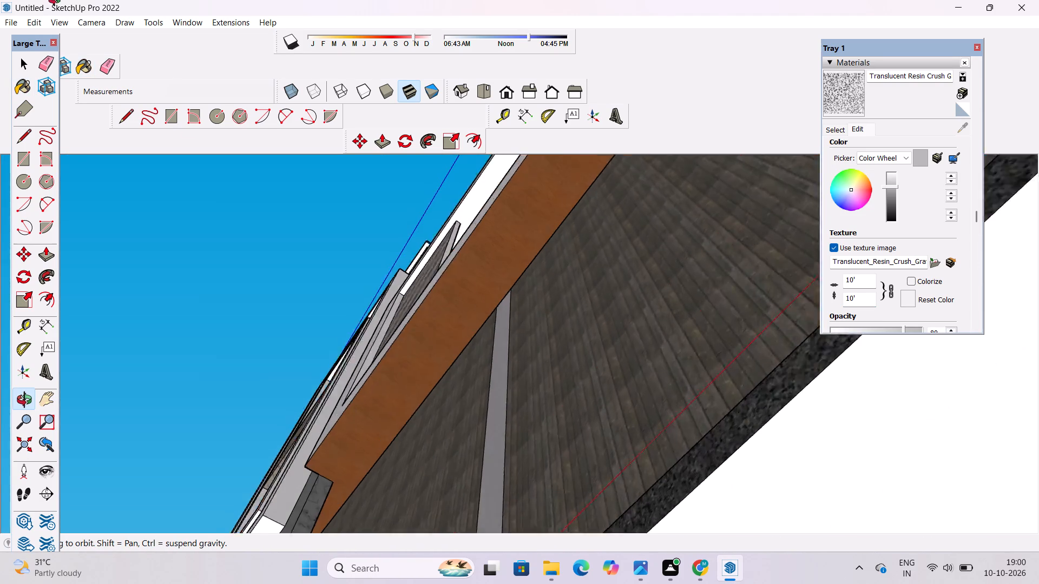
drag(57, 1, 56, 0)
scroll(157, 1, down, 3)
click(503, 90)
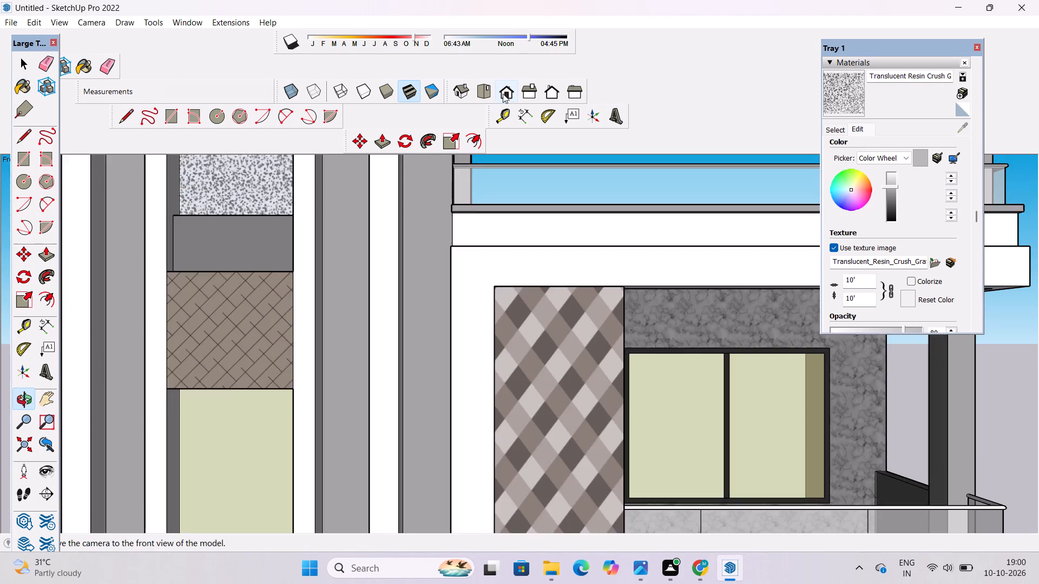
scroll(474, 218, down, 5)
shift+drag(422, 248, 479, 296)
drag(448, 298, 486, 336)
scroll(419, 286, up, 4)
shift+drag(429, 284, 463, 323)
drag(462, 327, 456, 192)
scroll(455, 178, up, 3)
shift+drag(452, 199, 465, 314)
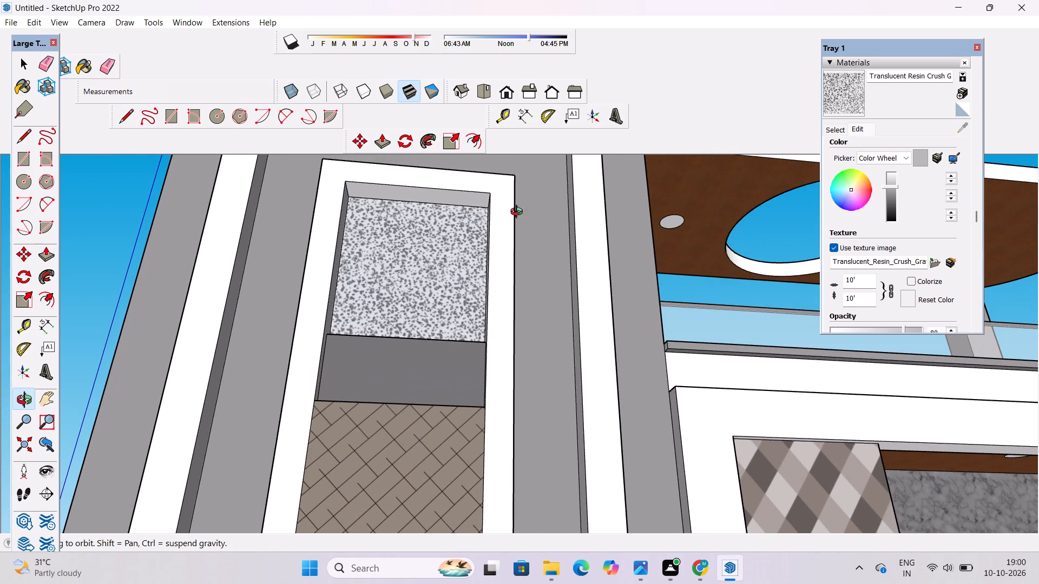
Paint the top and both side inner faces around the tower's speckled panel with Wood Cherry Original from the Wood materials.
click(830, 131)
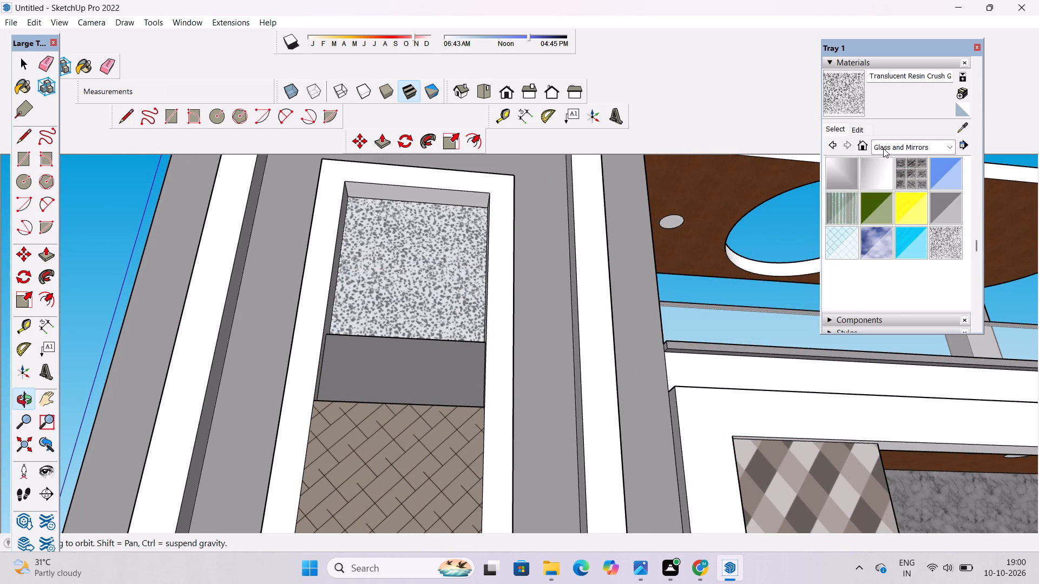
click(883, 148)
click(909, 200)
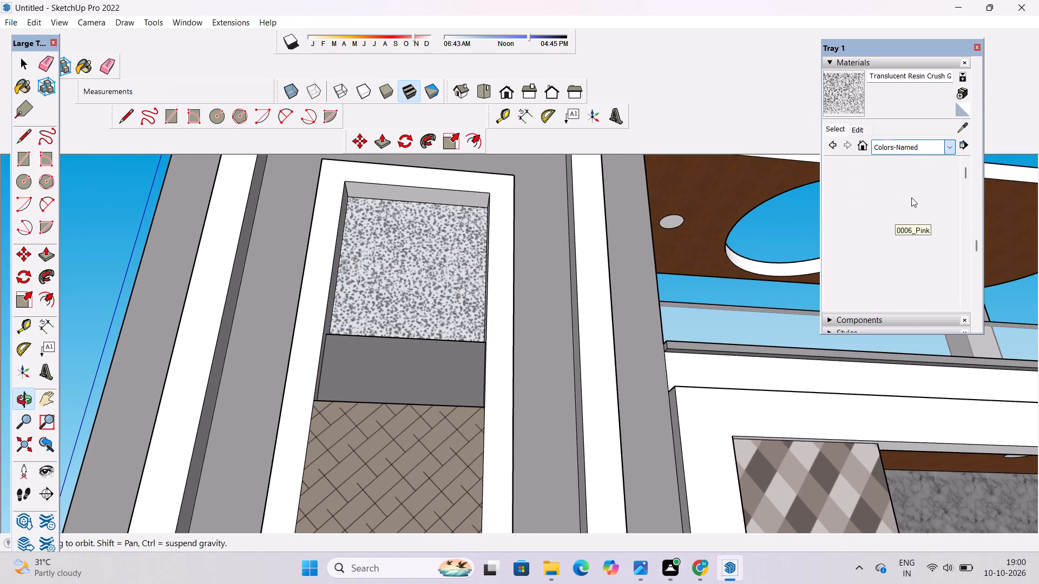
scroll(896, 214, down, 9)
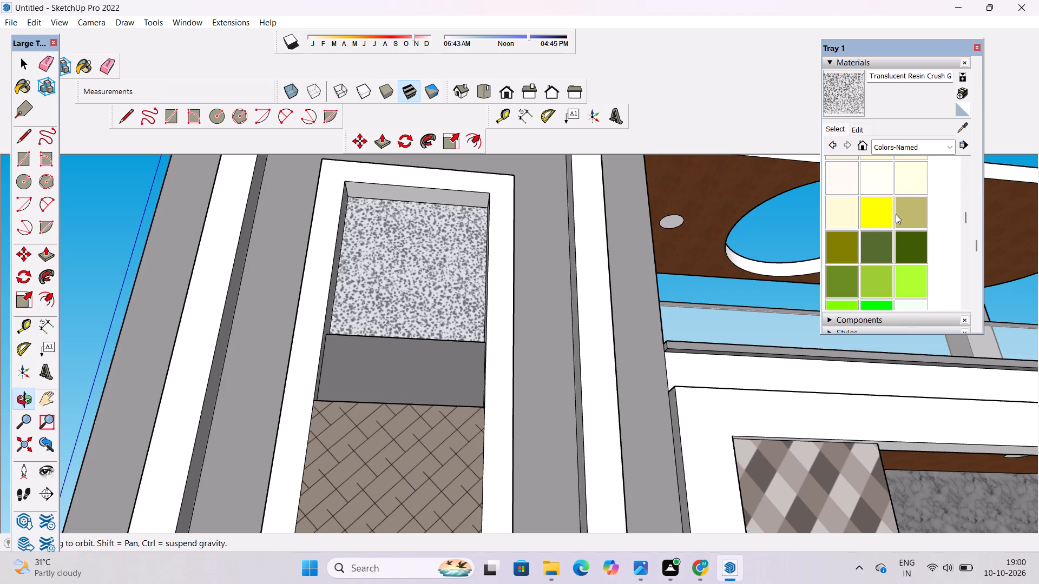
scroll(896, 214, down, 2)
click(922, 149)
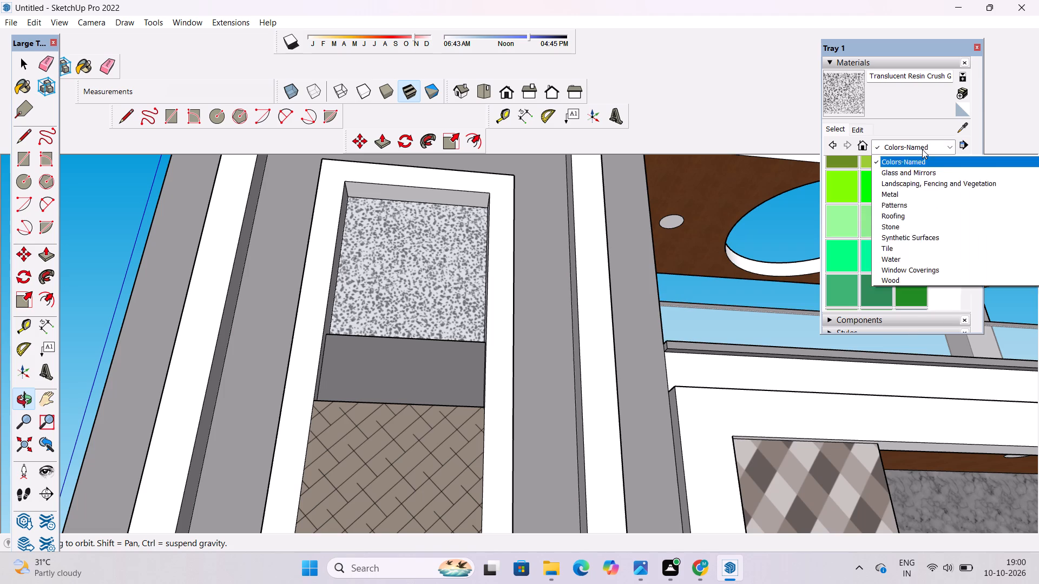
click(906, 323)
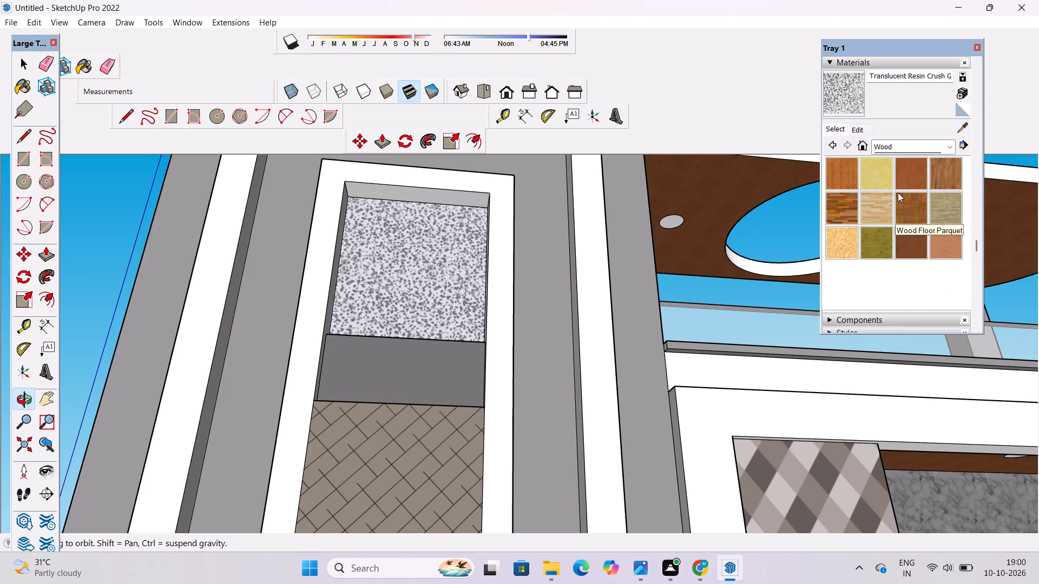
click(900, 183)
scroll(406, 185, up, 5)
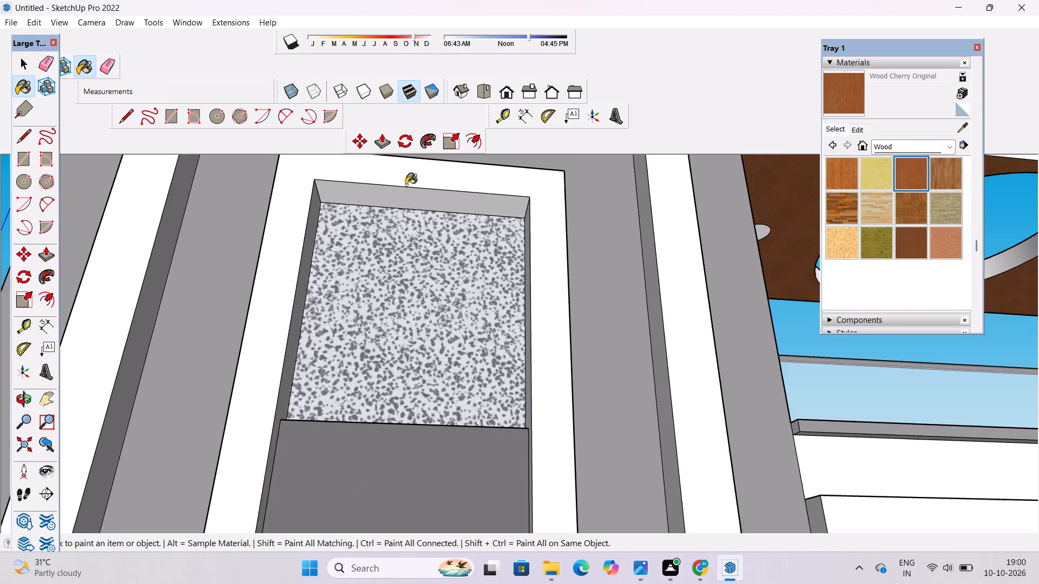
click(418, 201)
scroll(353, 222, up, 5)
click(268, 216)
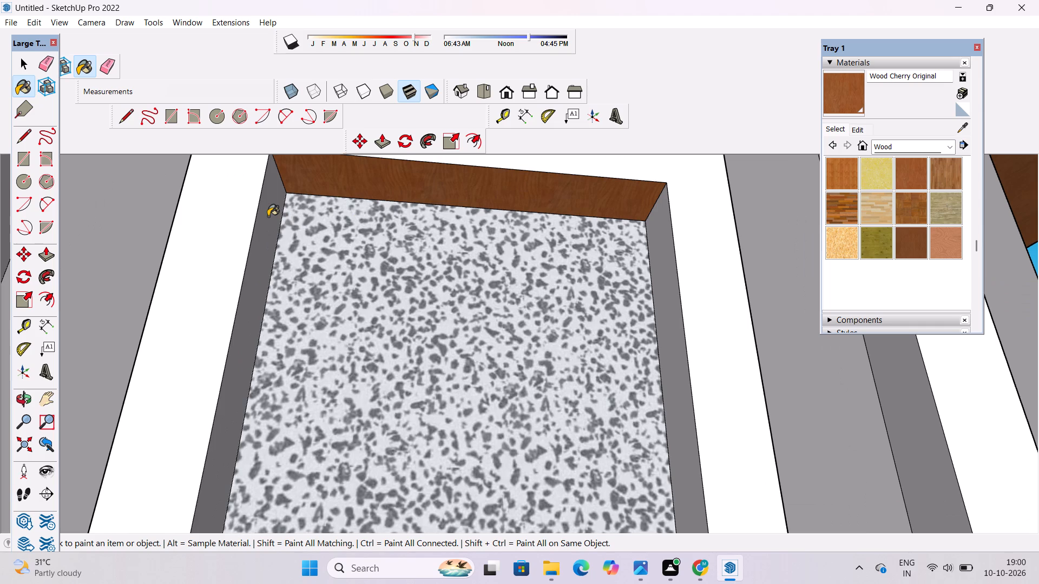
click(667, 236)
scroll(580, 210, down, 15)
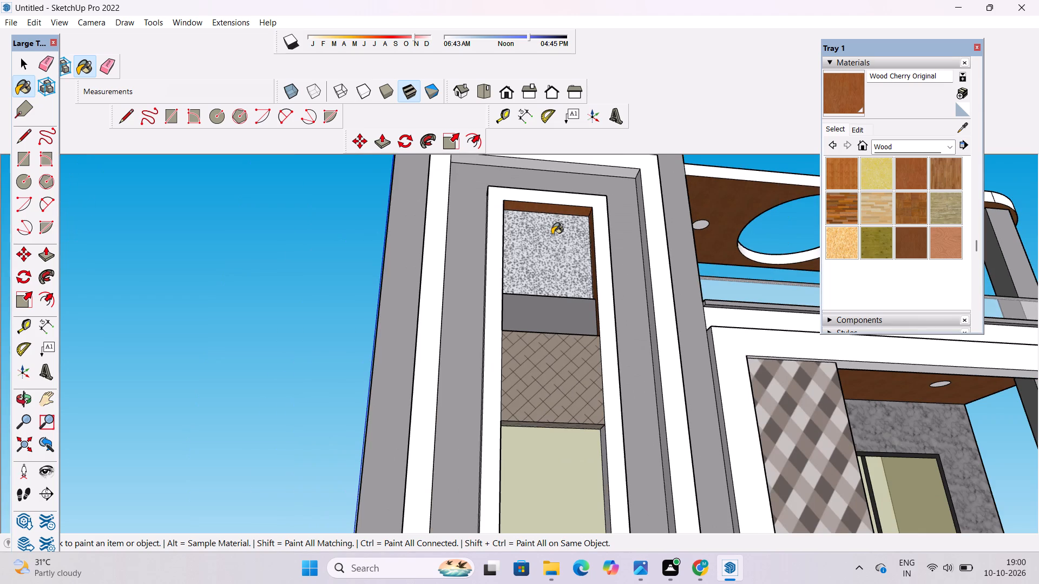
Paint the narrow white ledges above and below the tower's grey panel with Wood Cherry Original.
key(o)
drag(558, 237, 574, 347)
shift+drag(549, 393, 545, 337)
drag(543, 345, 530, 359)
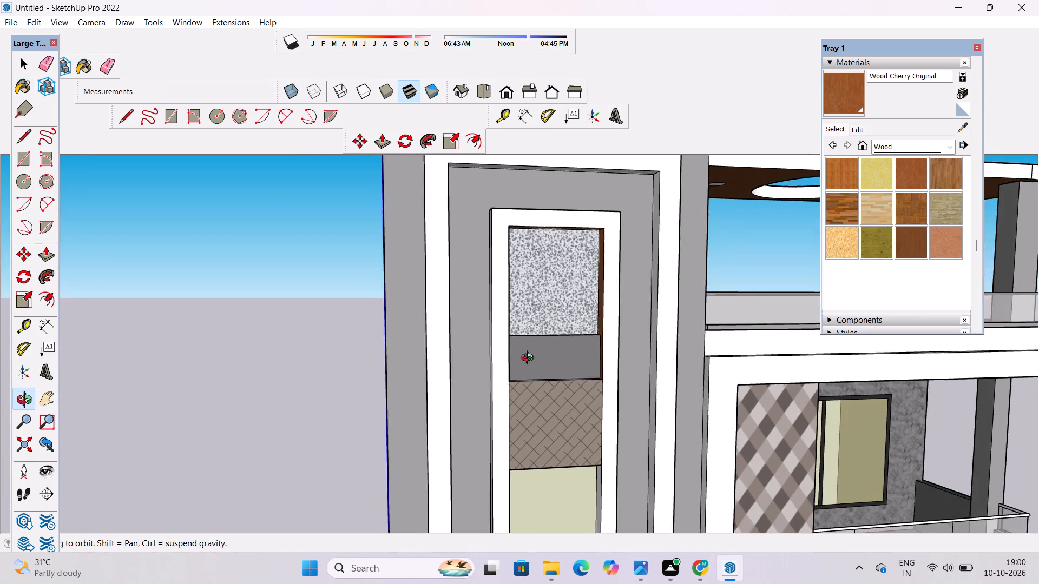
drag(530, 359, 462, 440)
scroll(463, 444, up, 3)
shift+drag(476, 439, 453, 302)
drag(499, 333, 536, 383)
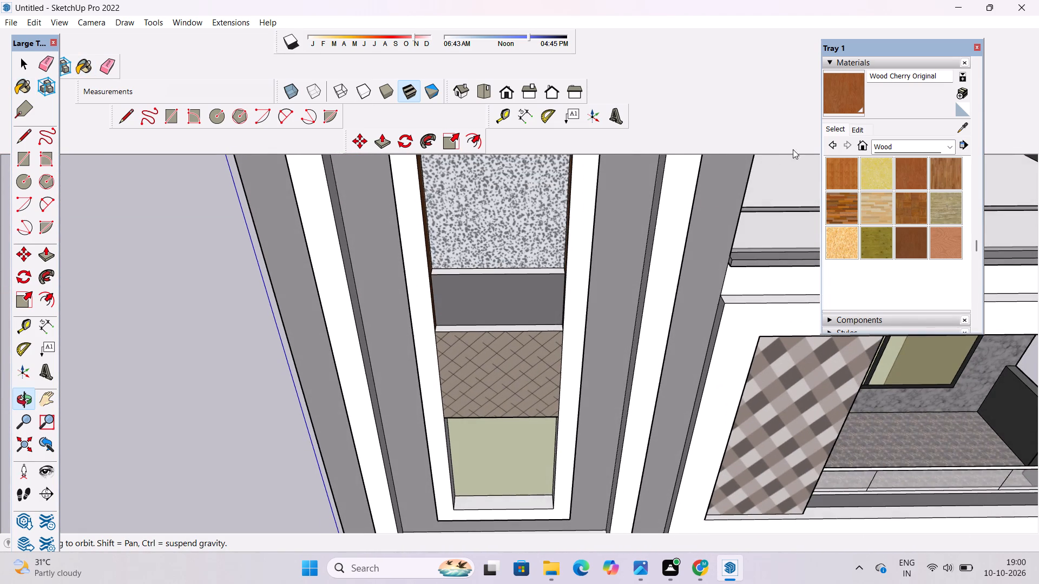
click(846, 103)
scroll(482, 297, up, 10)
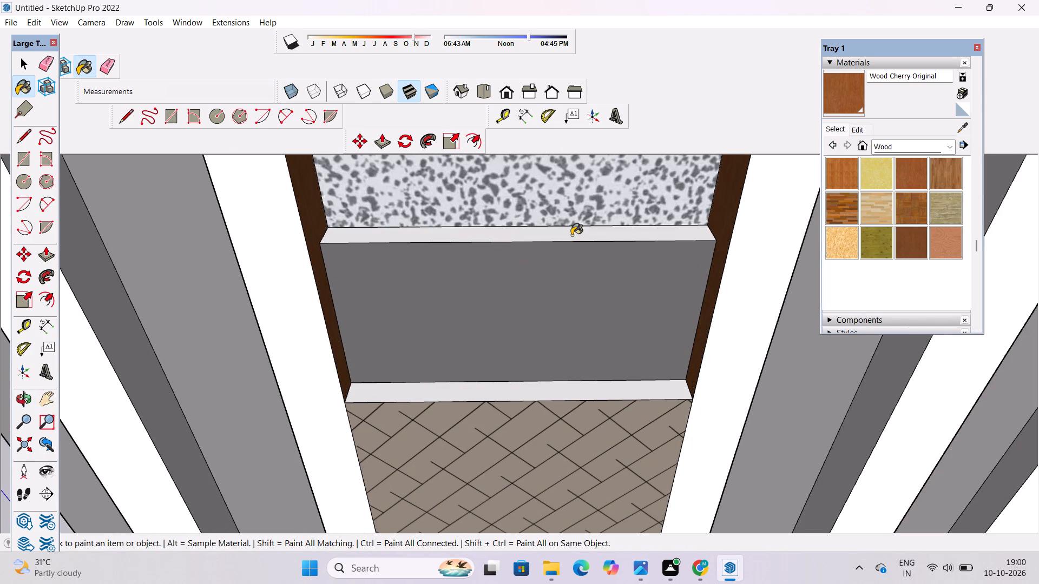
click(571, 235)
click(585, 394)
scroll(352, 344, down, 12)
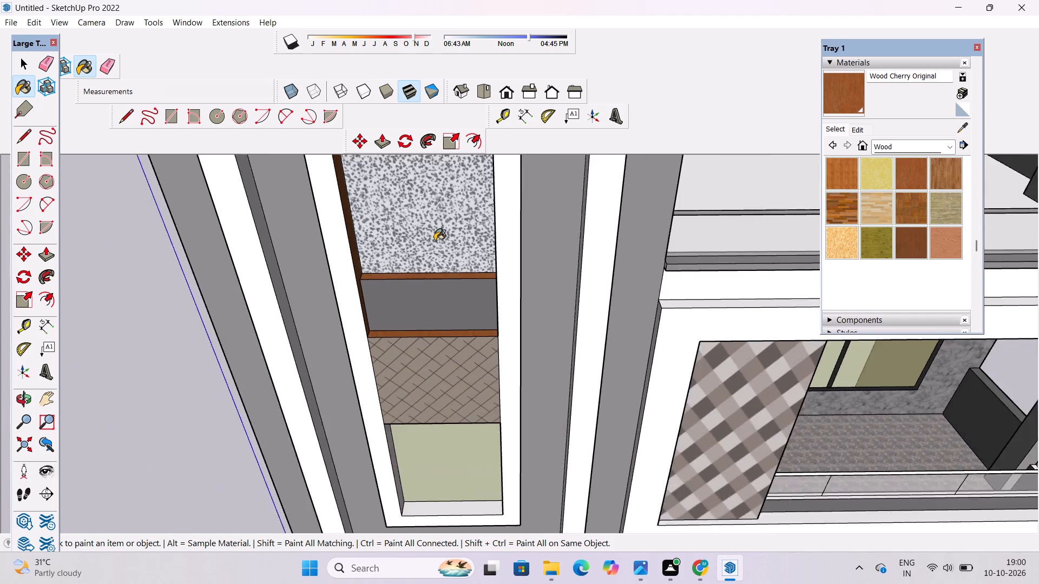
Paint both side faces and the bottom sill of the pale green window recess in the tower with Wood Cherry Original.
scroll(435, 241, down, 4)
scroll(426, 394, up, 12)
scroll(376, 430, up, 5)
click(355, 416)
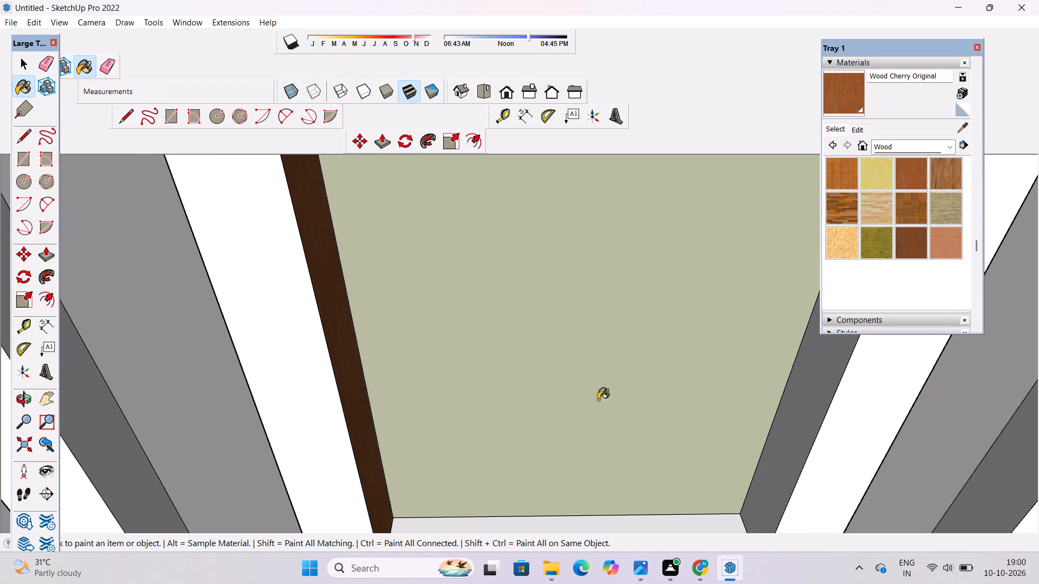
click(798, 422)
scroll(618, 408, down, 7)
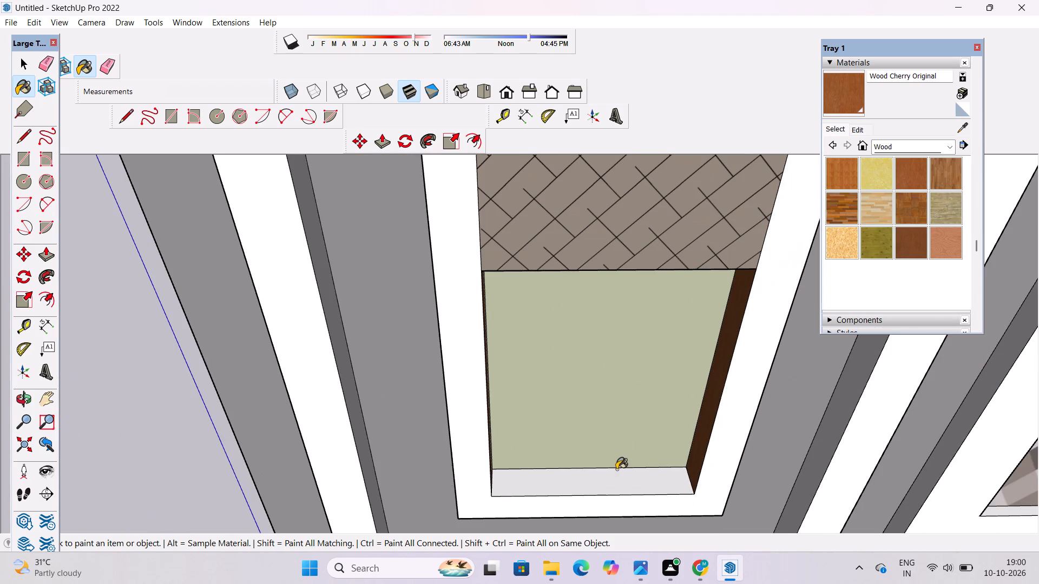
click(617, 485)
Paint the underside of the tower's herringbone panel, just above the pale green window, with Wood Cherry Original.
key(o)
drag(623, 519, 499, 144)
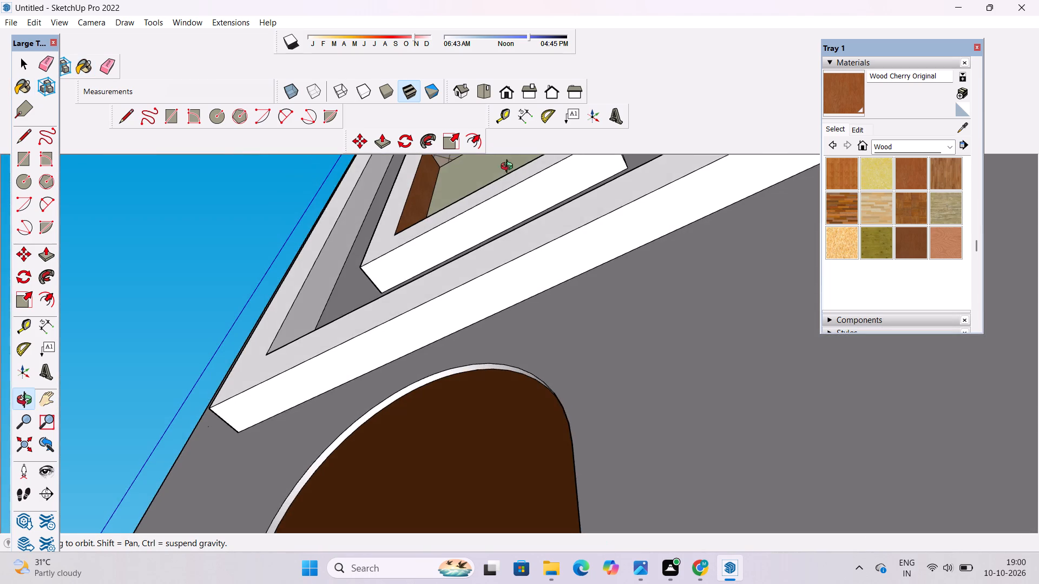
drag(520, 190, 564, 314)
scroll(523, 263, down, 6)
shift+drag(517, 249, 550, 318)
drag(482, 262, 586, 229)
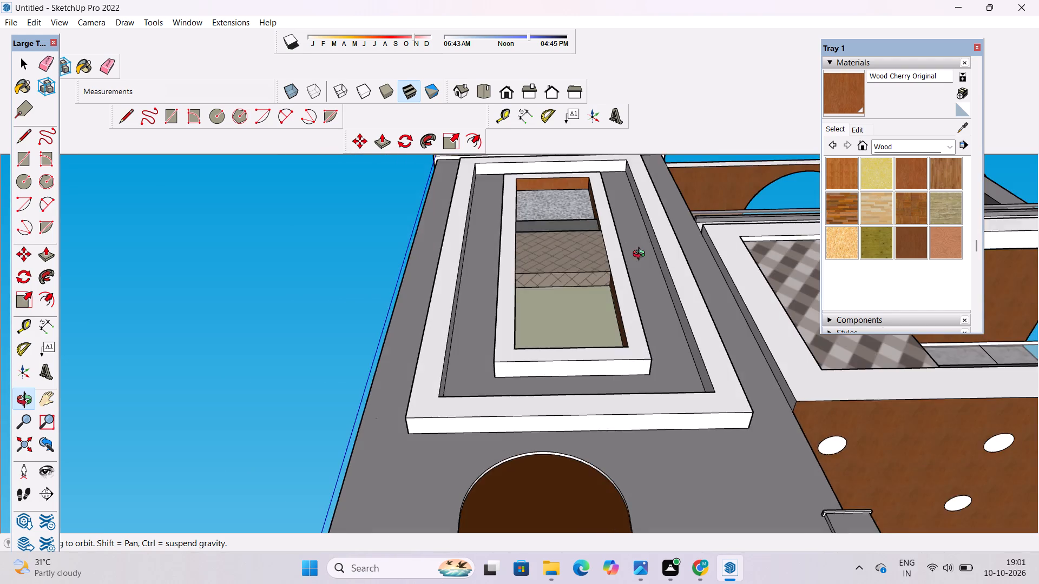
scroll(643, 260, up, 4)
scroll(583, 226, up, 3)
drag(847, 94, 847, 103)
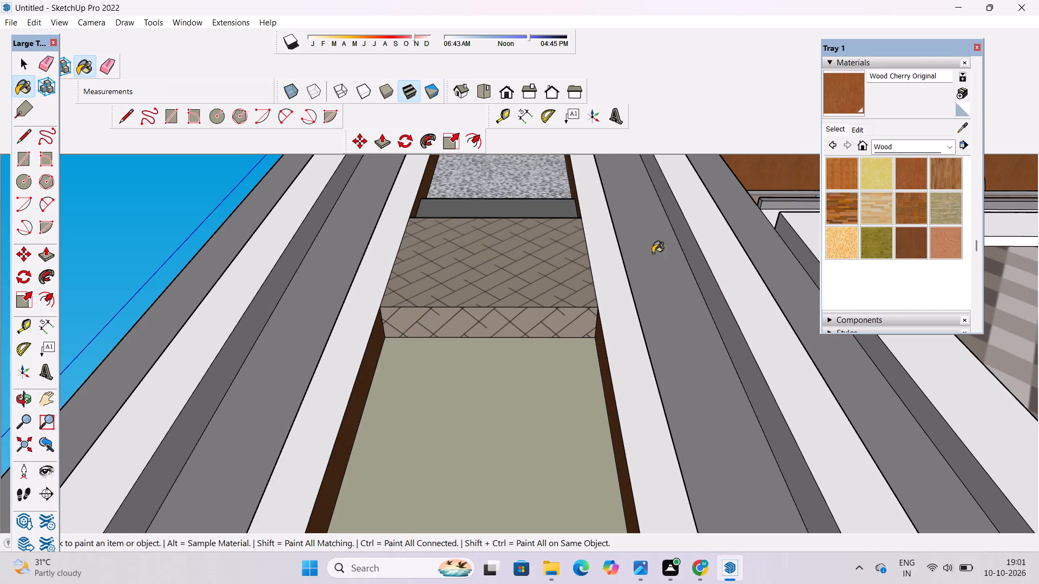
click(572, 307)
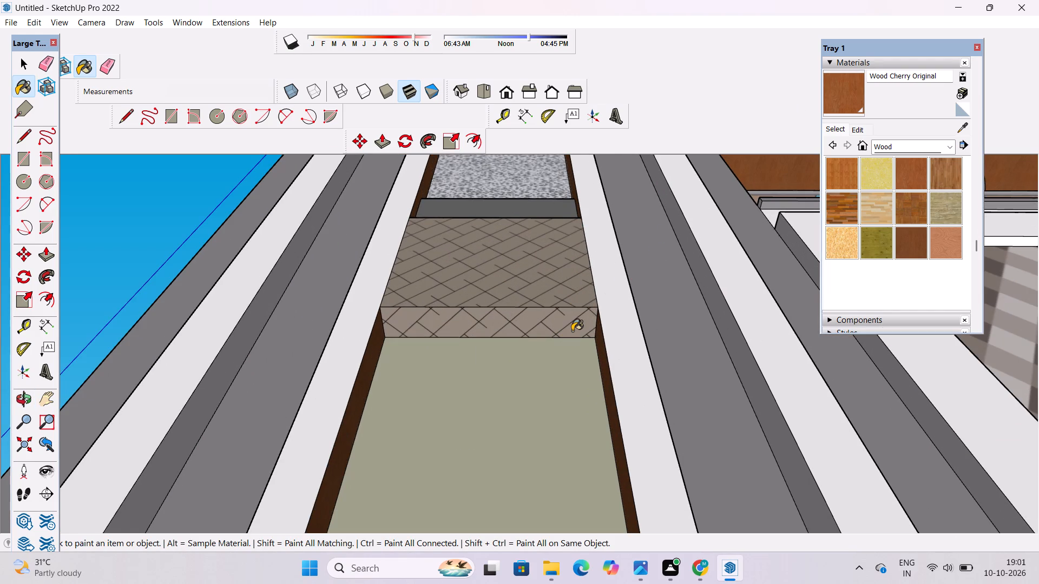
click(573, 329)
Darken the Wood Cherry Original material by lowering its colour brightness.
key(o)
scroll(598, 303, down, 4)
drag(581, 277, 583, 368)
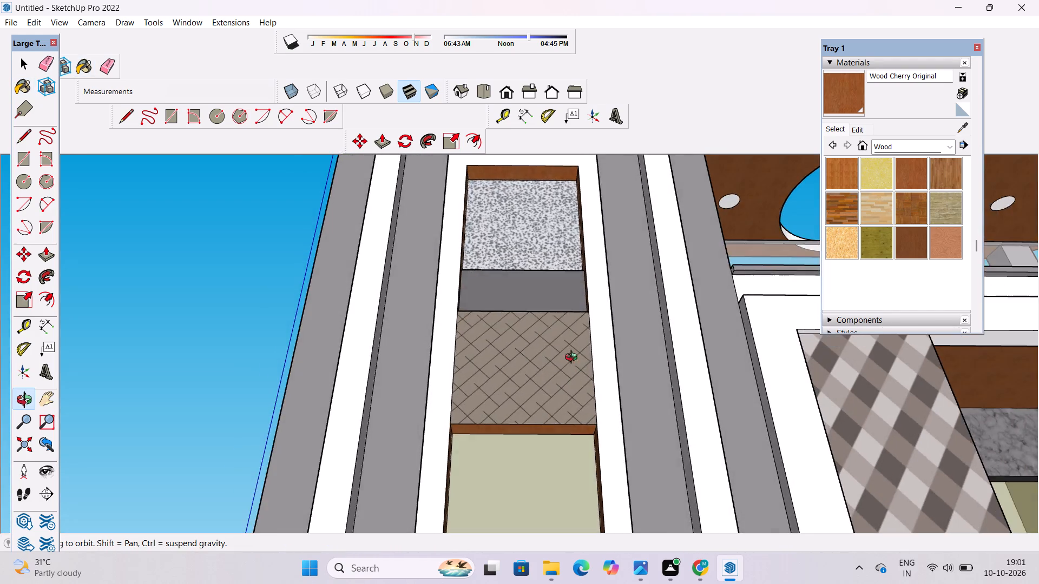
scroll(519, 293, down, 6)
drag(514, 288, 522, 356)
click(858, 134)
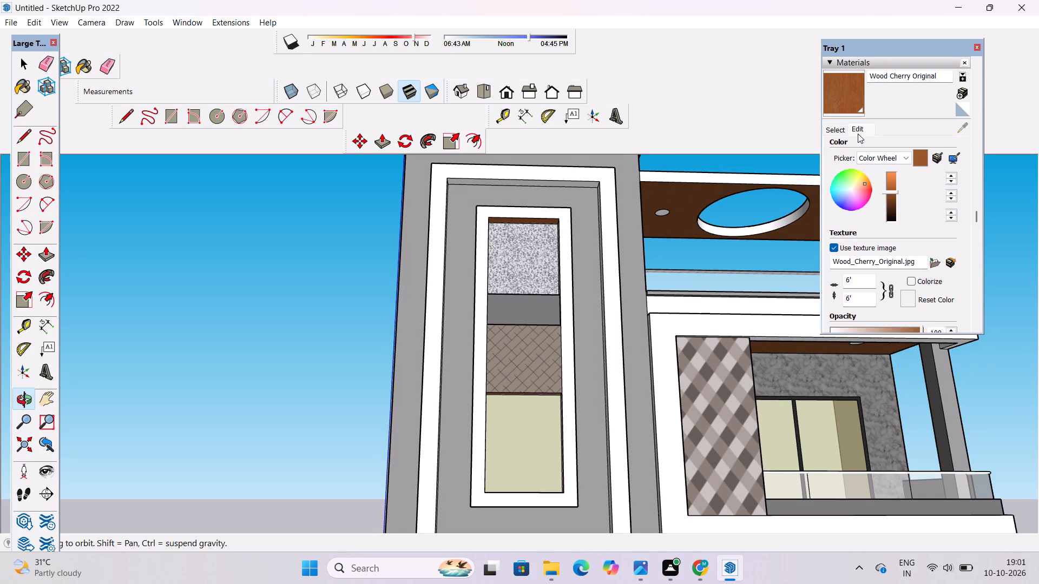
click(892, 194)
click(892, 196)
click(892, 197)
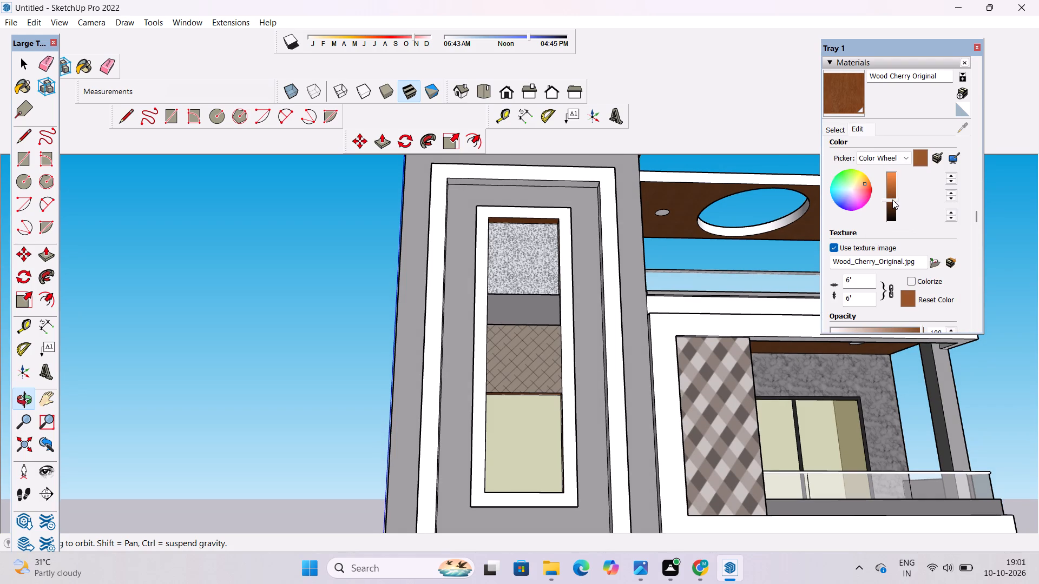
click(892, 200)
Examine the tower's wood-edged recess up close and the whole painted facade from the front.
scroll(573, 278, up, 13)
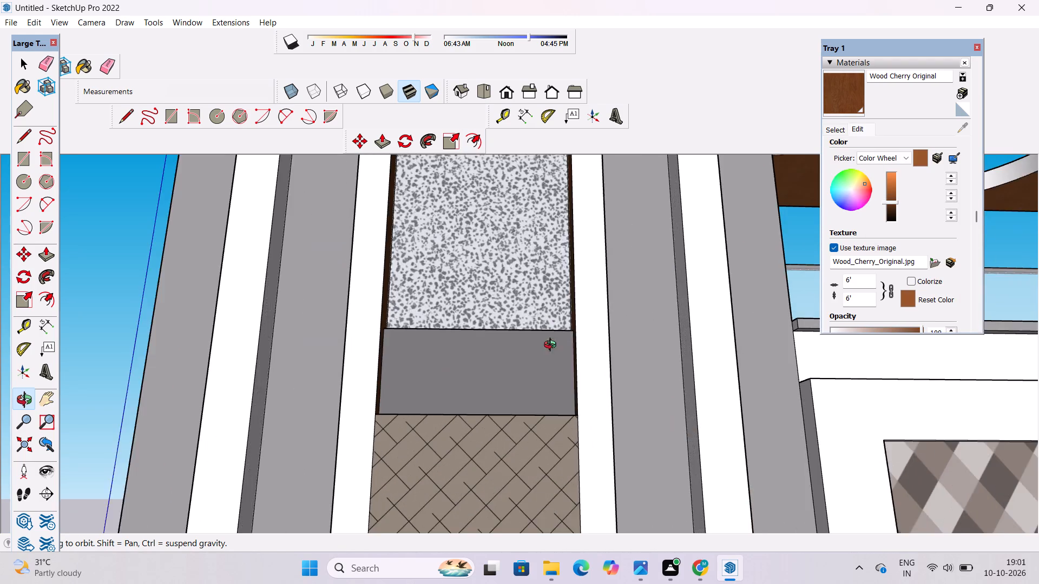
drag(553, 346, 553, 283)
scroll(512, 315, down, 13)
drag(517, 309, 488, 328)
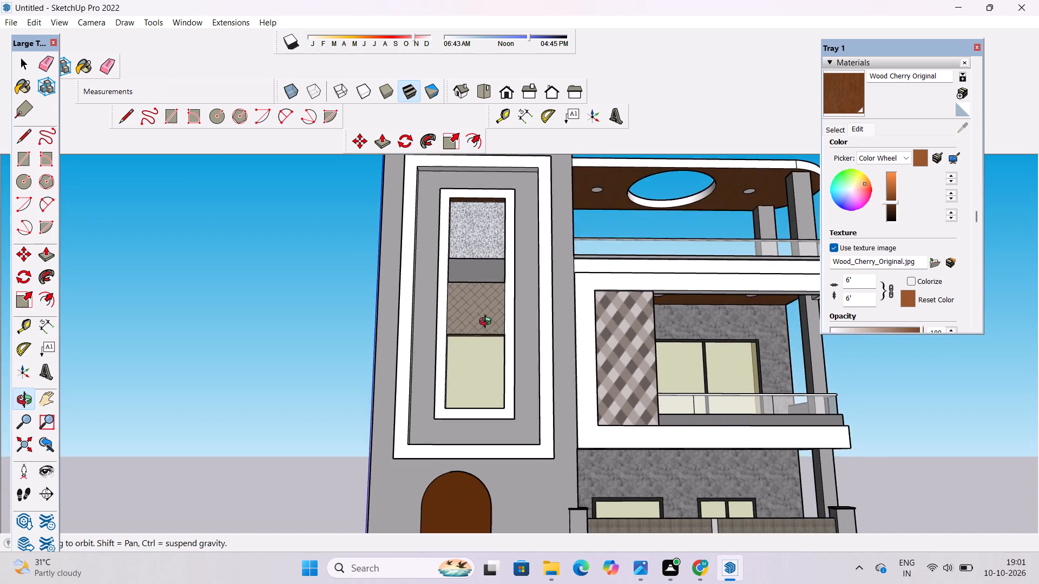
scroll(488, 321, down, 6)
drag(529, 289, 531, 340)
scroll(509, 285, up, 6)
shift+drag(509, 285, 510, 313)
drag(497, 319, 456, 294)
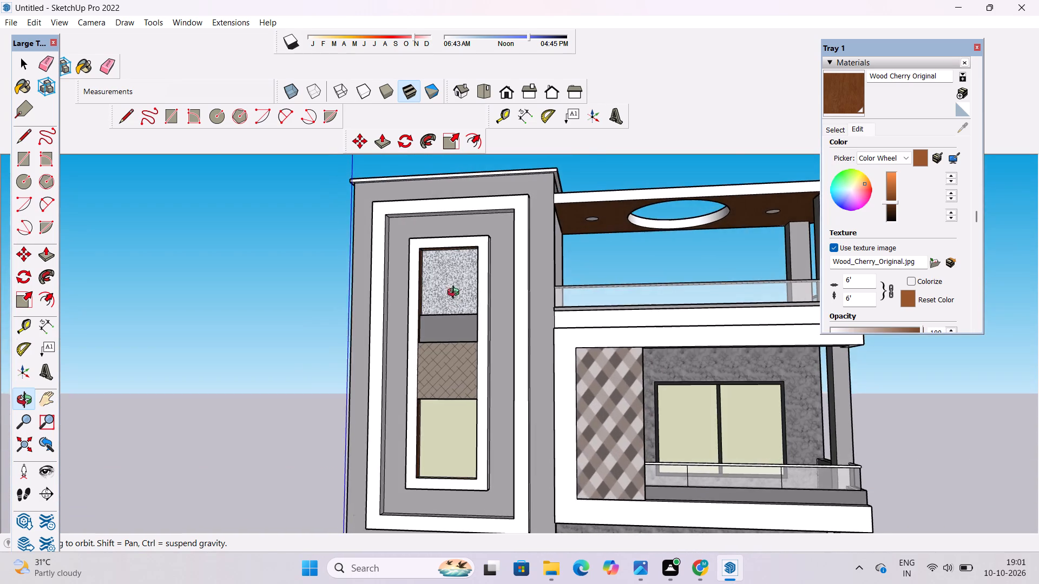
drag(456, 294, 469, 301)
drag(471, 307, 496, 315)
scroll(460, 274, down, 7)
shift+drag(519, 349, 471, 284)
drag(470, 283, 486, 344)
scroll(489, 340, down, 7)
shift+click(485, 337)
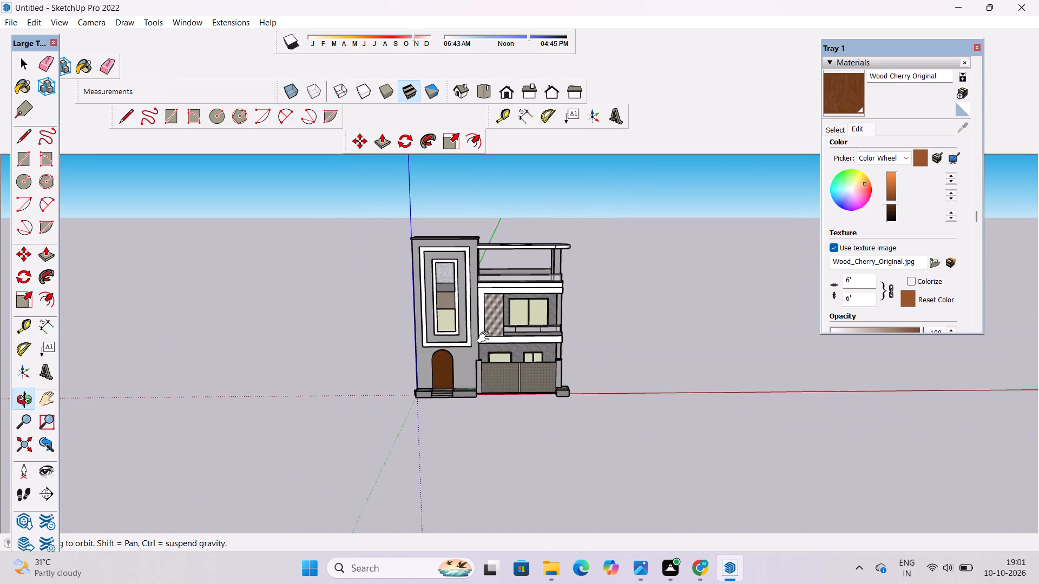
drag(547, 375, 525, 367)
scroll(518, 354, up, 3)
shift+scroll(528, 366, up, 11)
shift+drag(529, 374, 482, 374)
key(space)
key(space)
scroll(482, 364, down, 5)
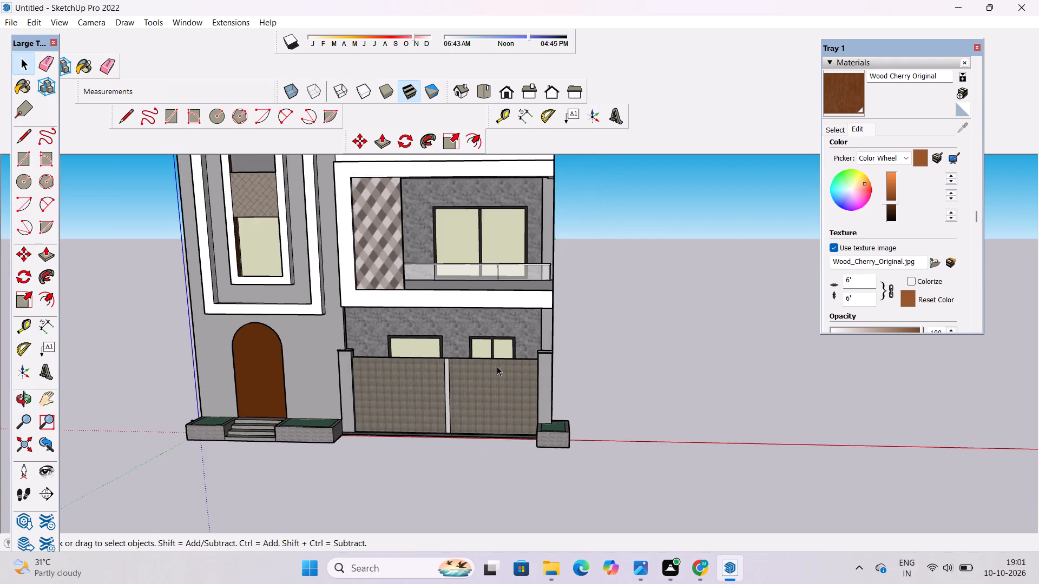
scroll(497, 366, down, 3)
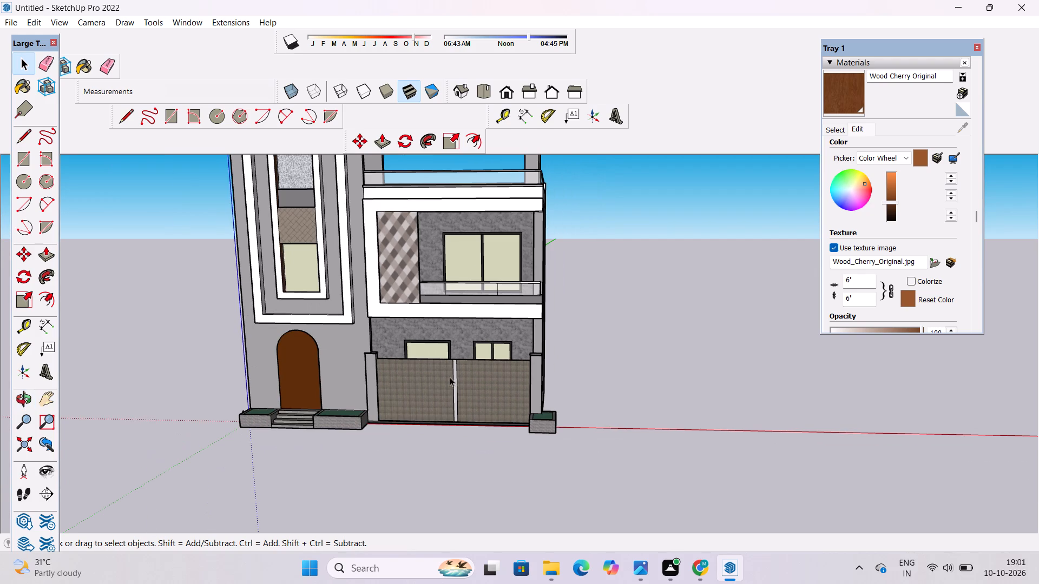
scroll(450, 377, down, 1)
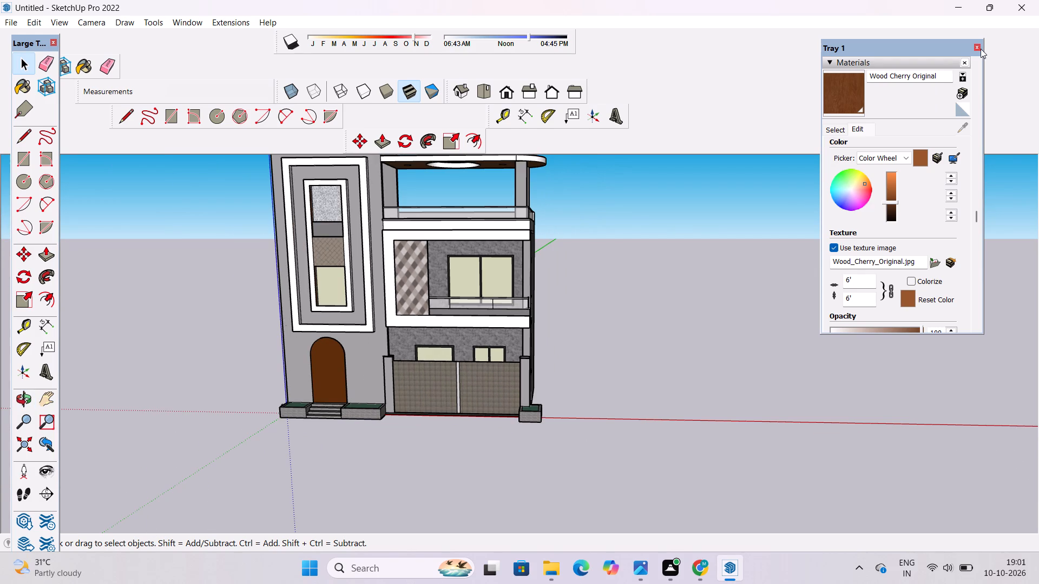
Close the materials tray and save the house model in the Downloads folder as a SketchUp model named "JPG ..".
click(981, 49)
key(ctrl+s)
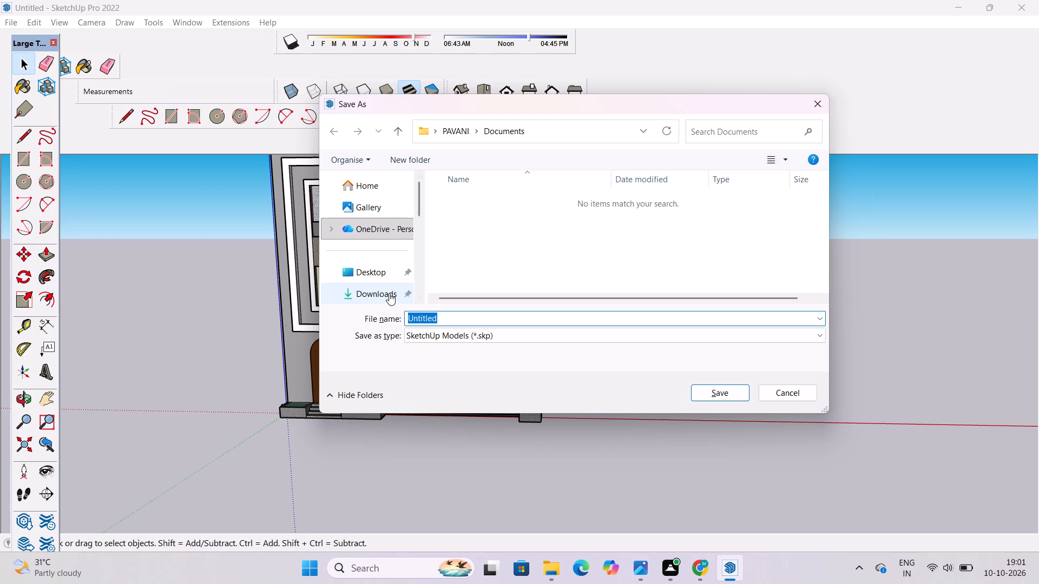
click(389, 293)
double_click(440, 317)
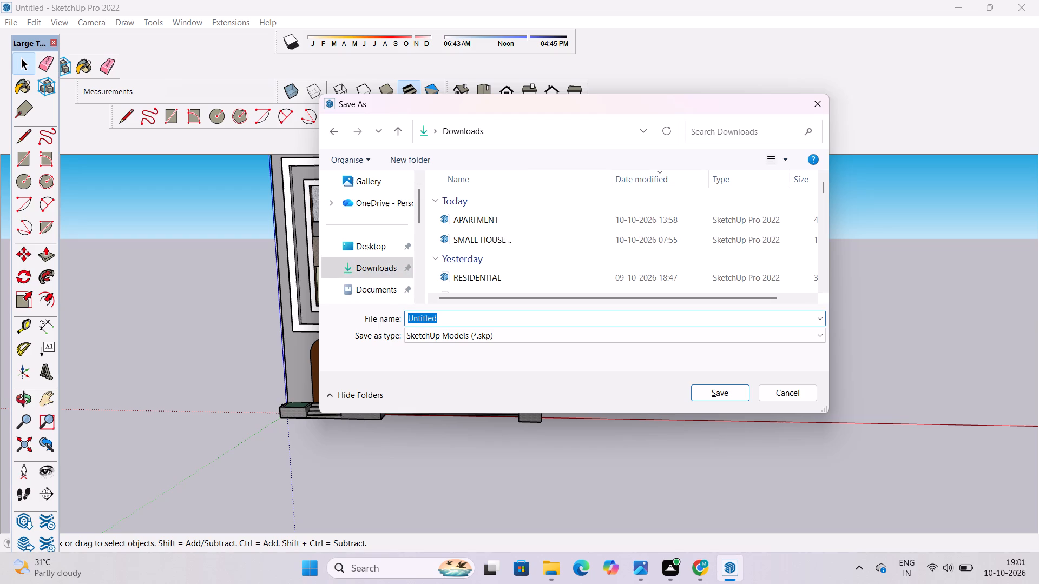
click(440, 317)
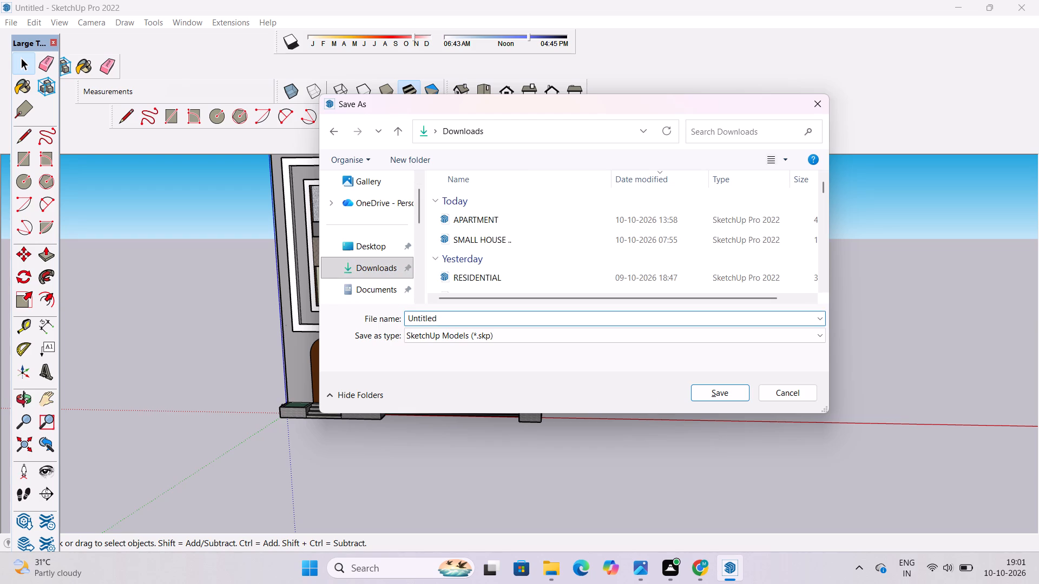
key(BackSpace)
key(BackSpace)
key(BackSpace)
key(BackSpace)
key(BackSpace)
key(BackSpace)
key(BackSpace)
key(BackSpace)
key(BackSpace)
key(BackSpace)
key(BackSpace)
key(BackSpace)
key(BackSpace)
key(BackSpace)
key(BackSpace)
text(JP)
key(g)
key(space)
text(..)
click(712, 399)
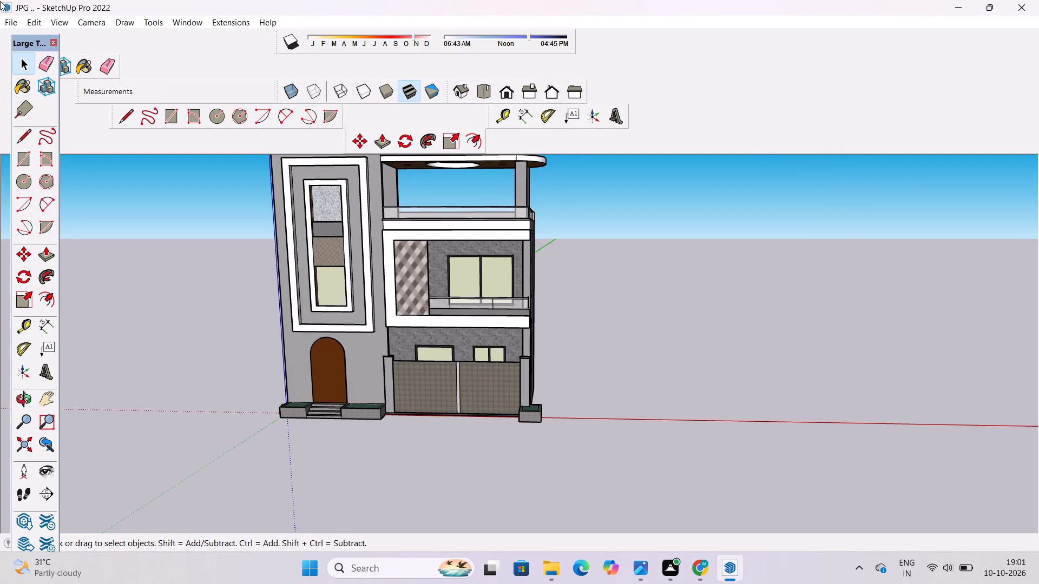
Export the current front view as a 2D graphic PDF named "JPG . PDF" in the Downloads folder.
click(7, 15)
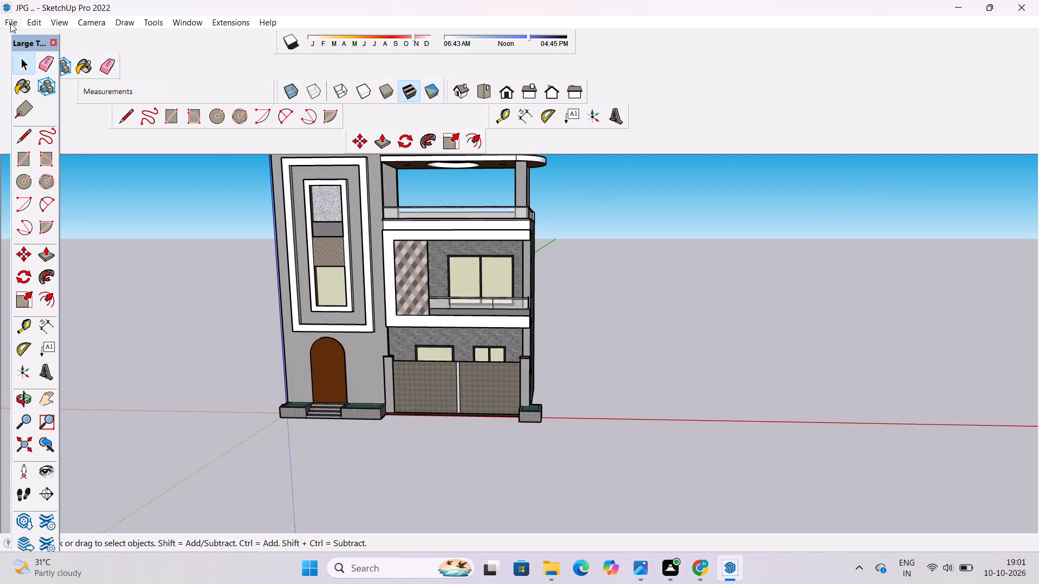
click(10, 23)
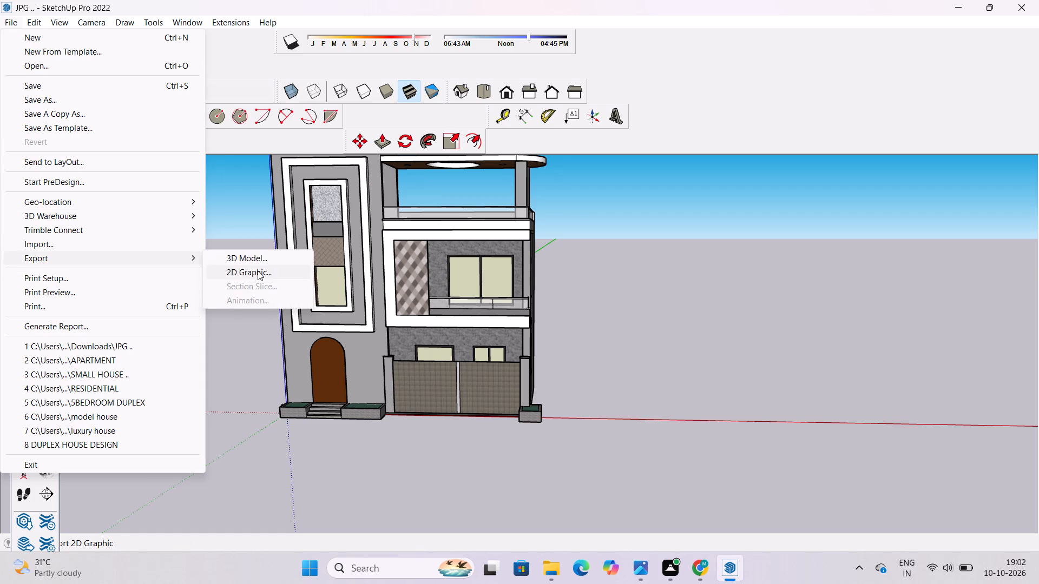
click(258, 271)
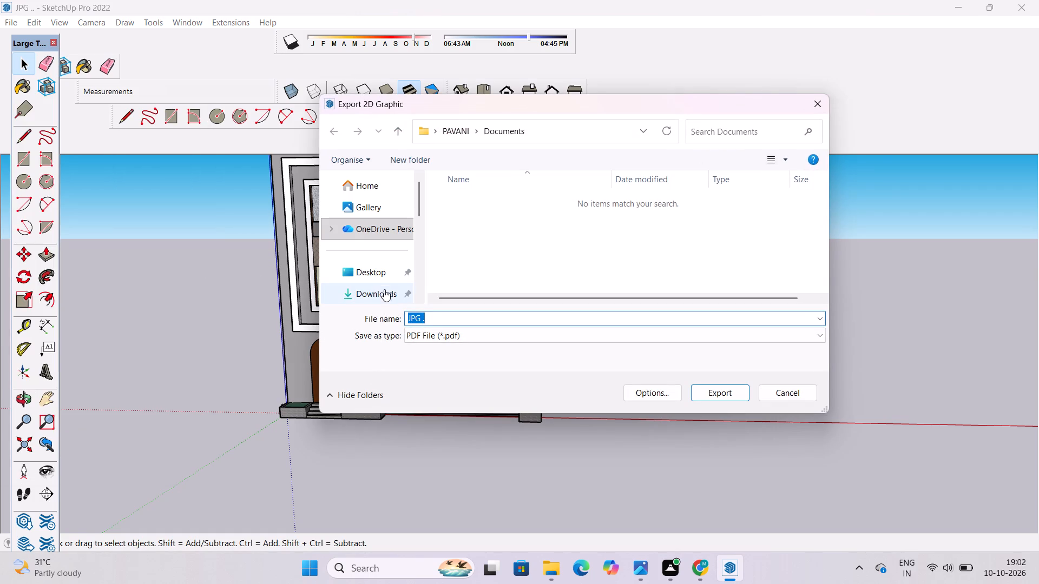
click(384, 285)
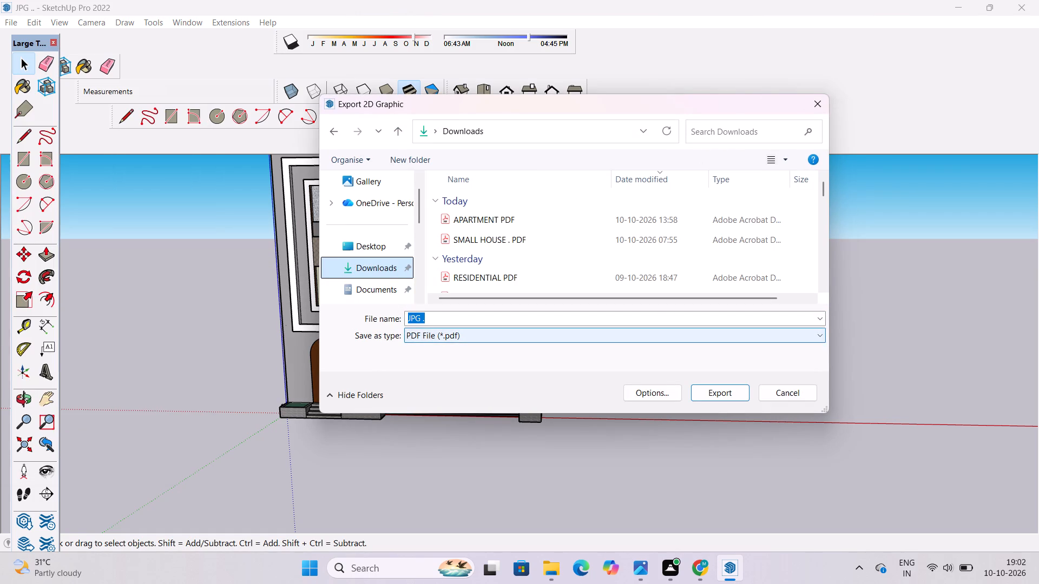
triple_click(431, 318)
key(space)
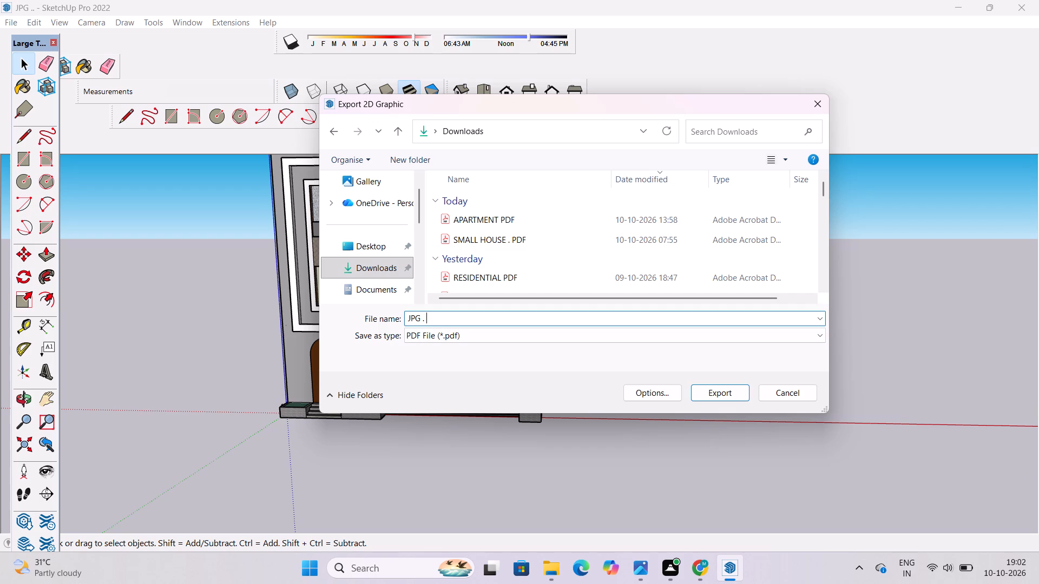
text(PDF)
click(737, 393)
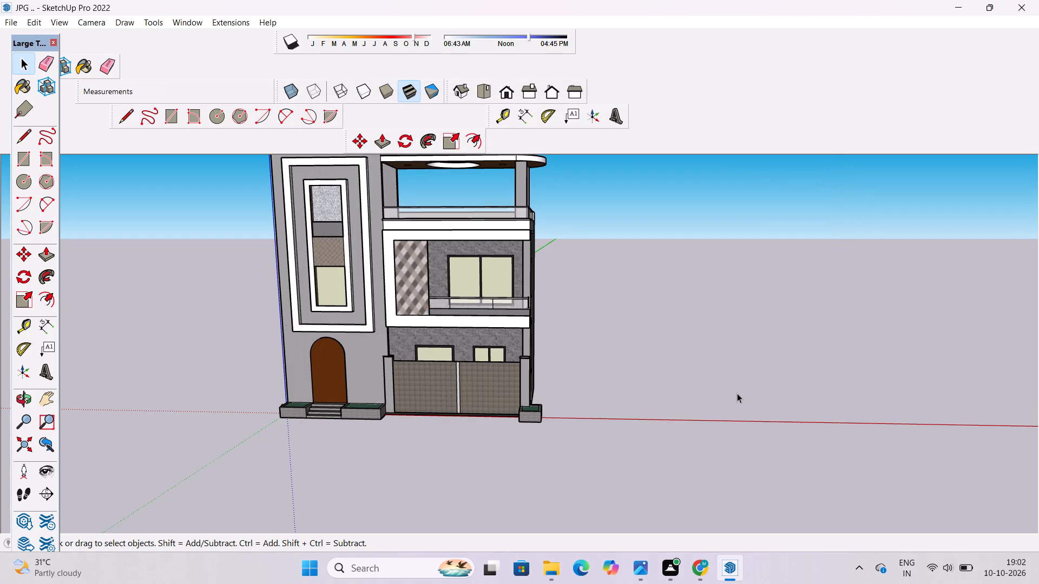